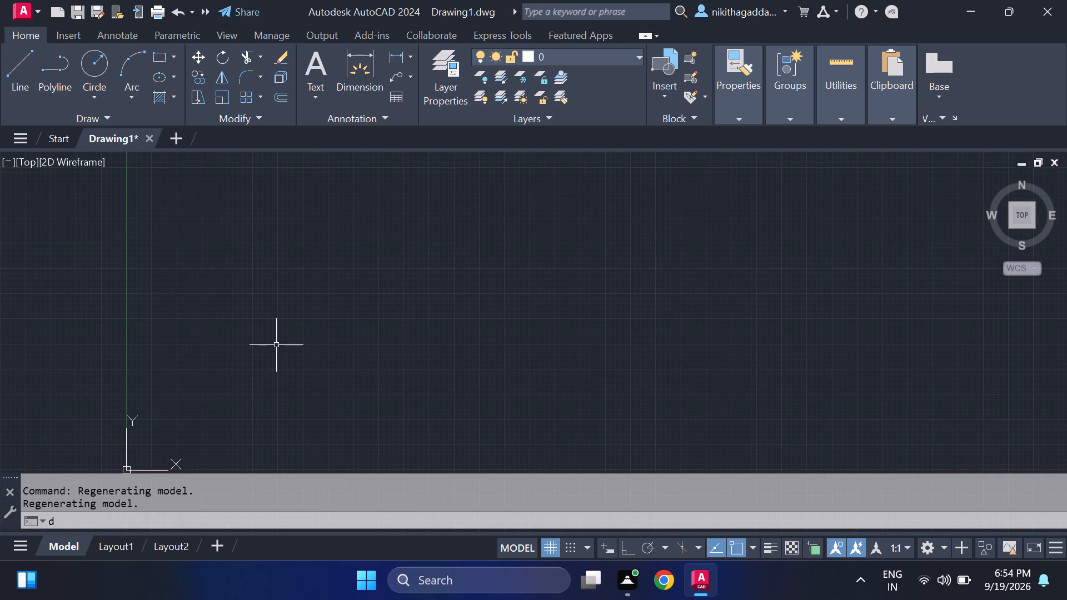
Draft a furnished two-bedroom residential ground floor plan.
Set the Standard dimension style's primary units to Engineering format with 0'-0.00" precision.
click(736, 248)
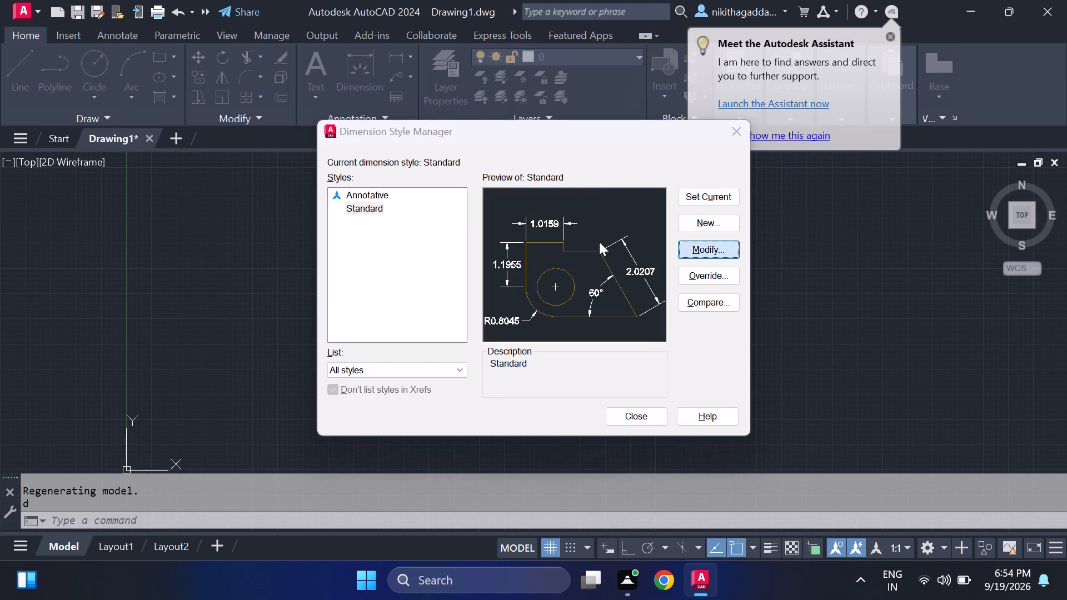
click(490, 104)
click(485, 128)
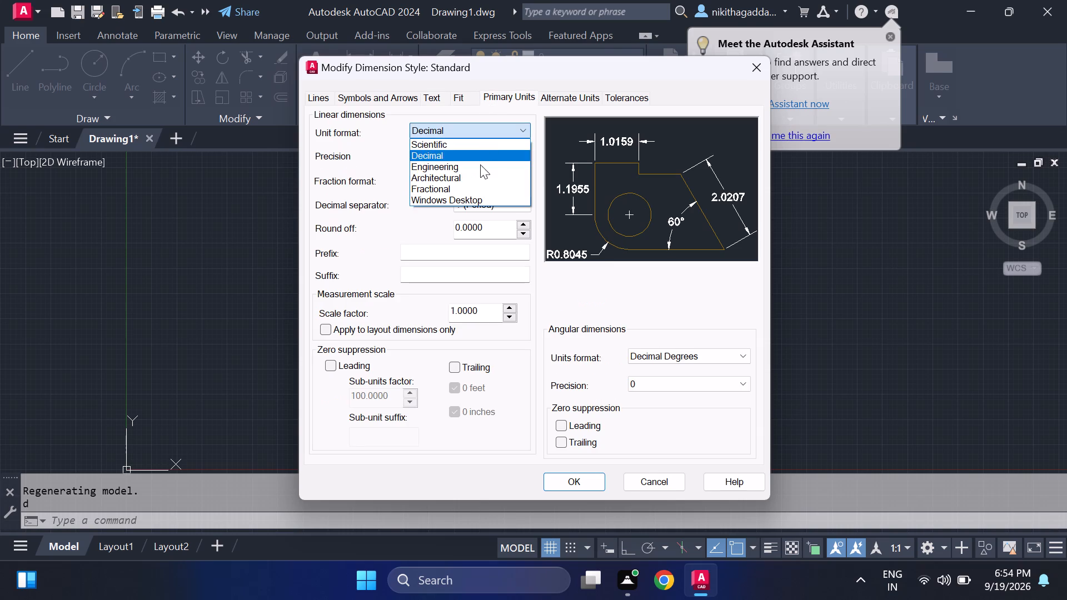
click(470, 183)
click(511, 98)
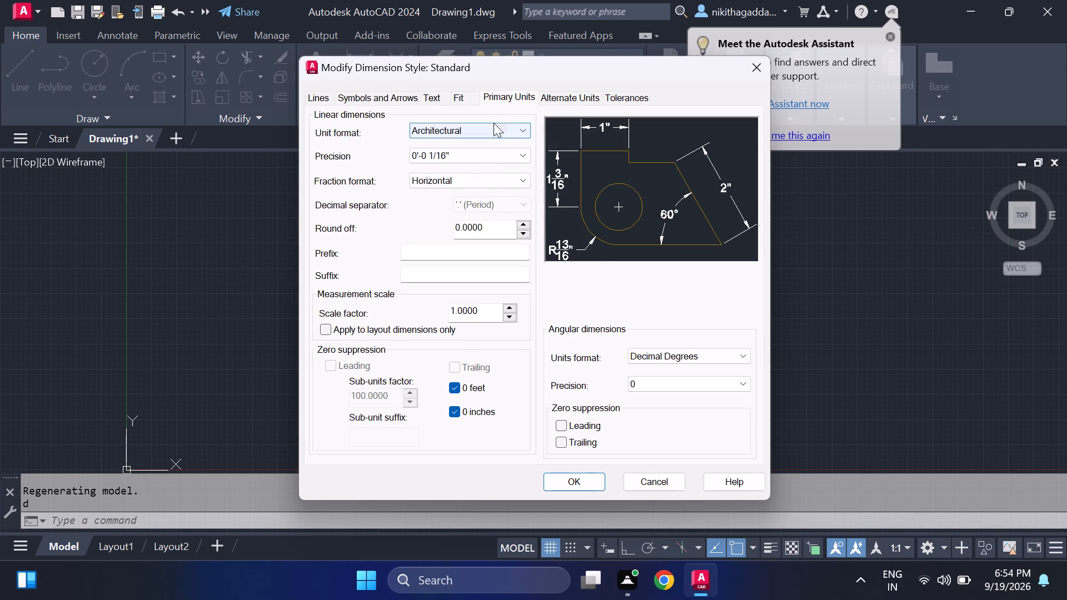
click(512, 96)
click(520, 89)
click(479, 134)
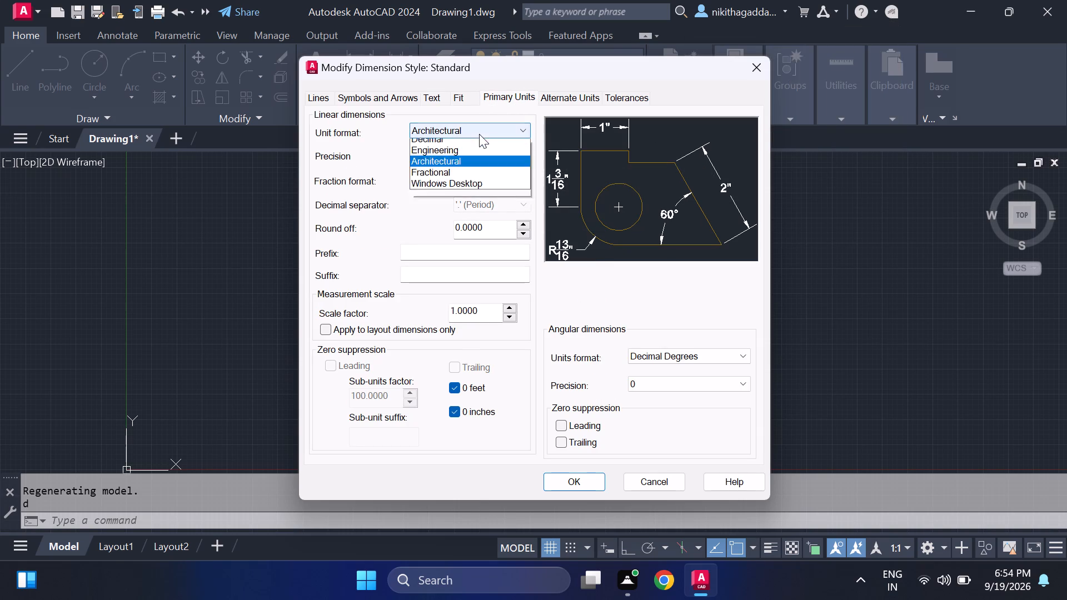
click(471, 167)
click(467, 159)
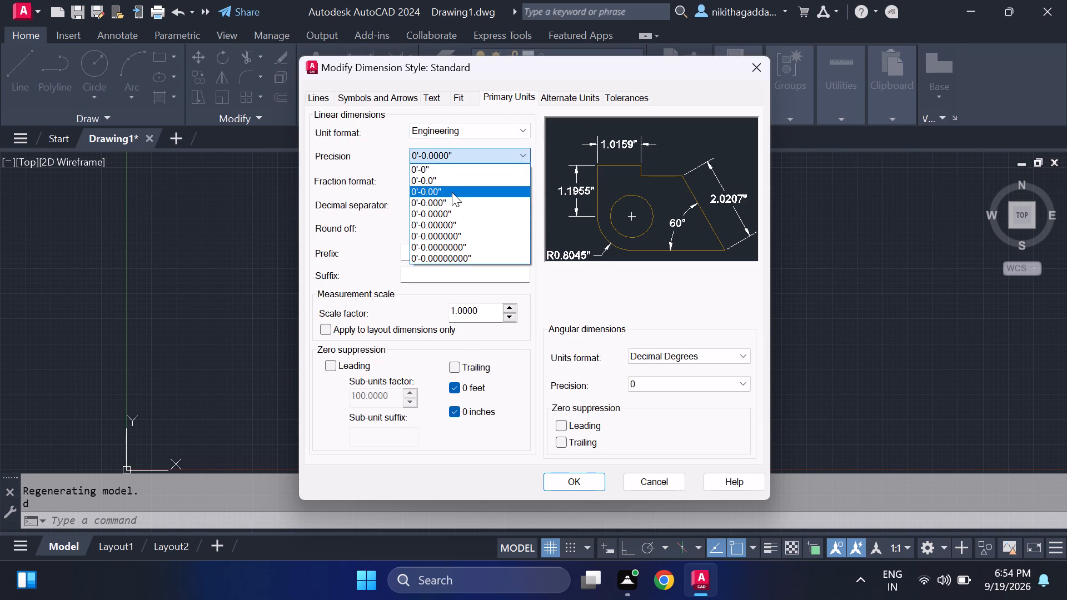
click(452, 192)
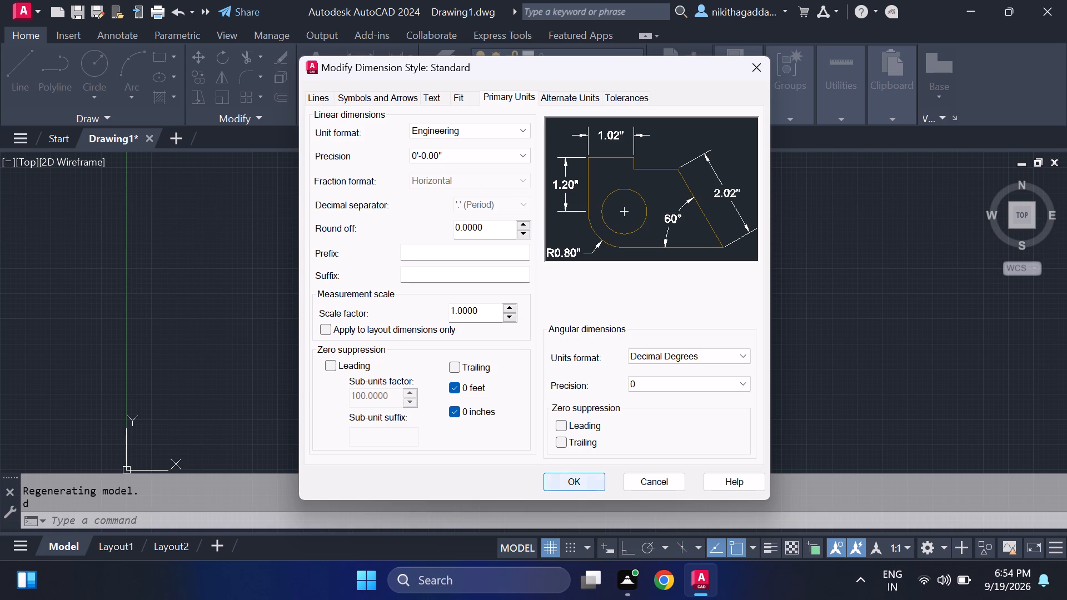
Set the Standard dimension style's text height to 7 and make the style current.
click(427, 94)
click(507, 221)
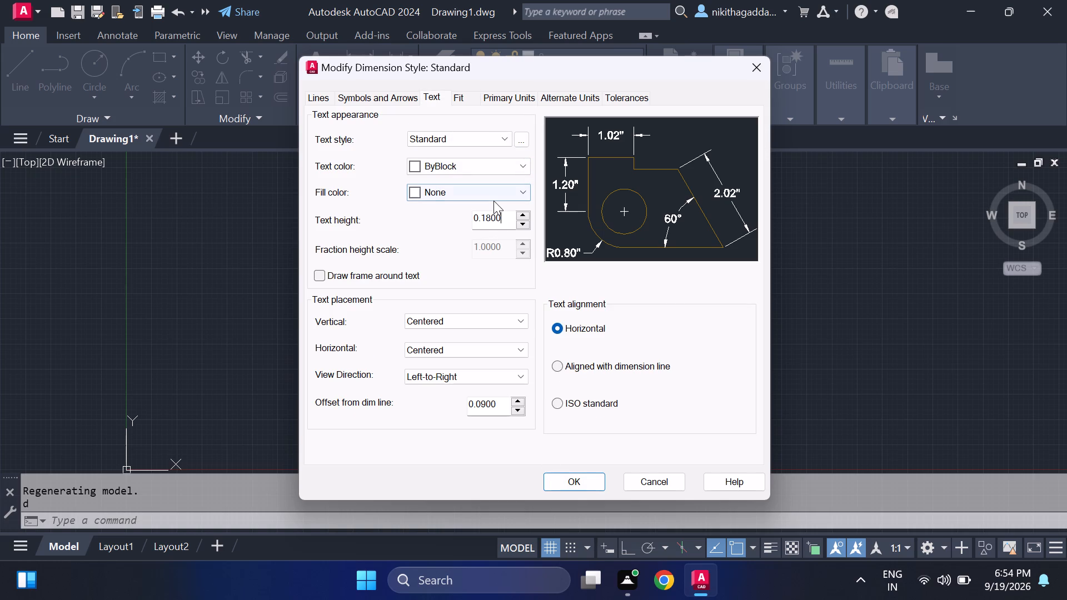
key(BackSpace)
key(BackSpace)
key(BackSpace)
key(BackSpace)
key(BackSpace)
key(BackSpace)
key(BackSpace)
key(BackSpace)
key(BackSpace)
key(BackSpace)
key(BackSpace)
key(BackSpace)
key(BackSpace)
key(7)
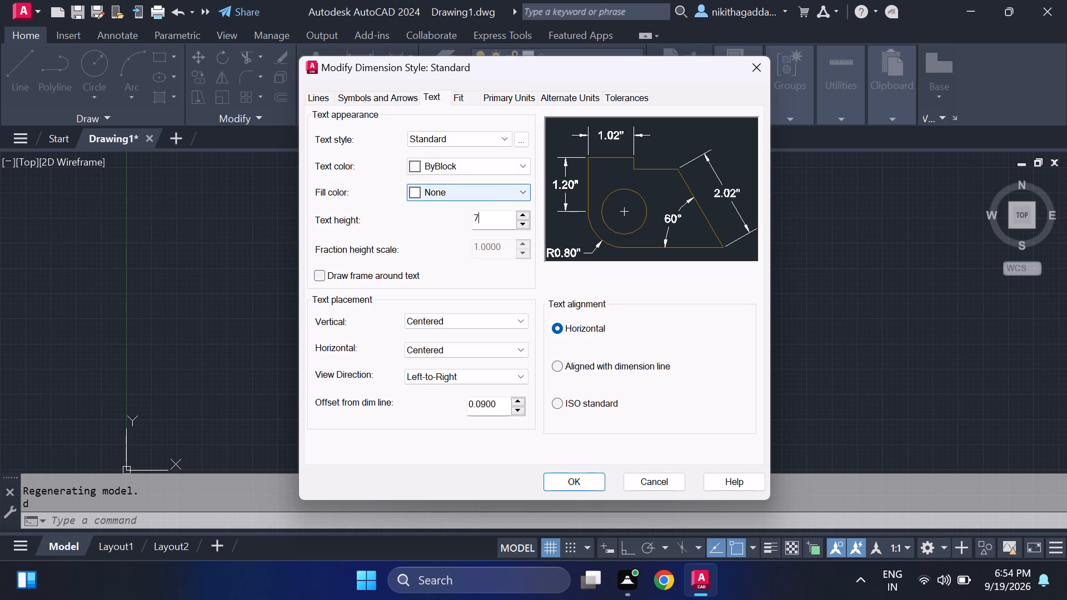
key(Return)
click(574, 490)
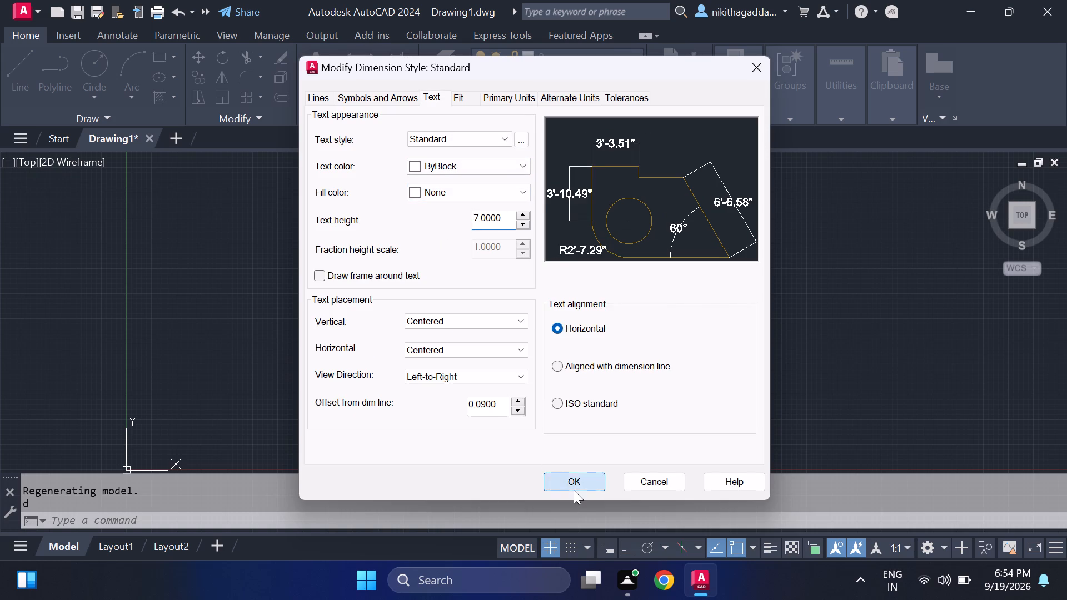
click(734, 194)
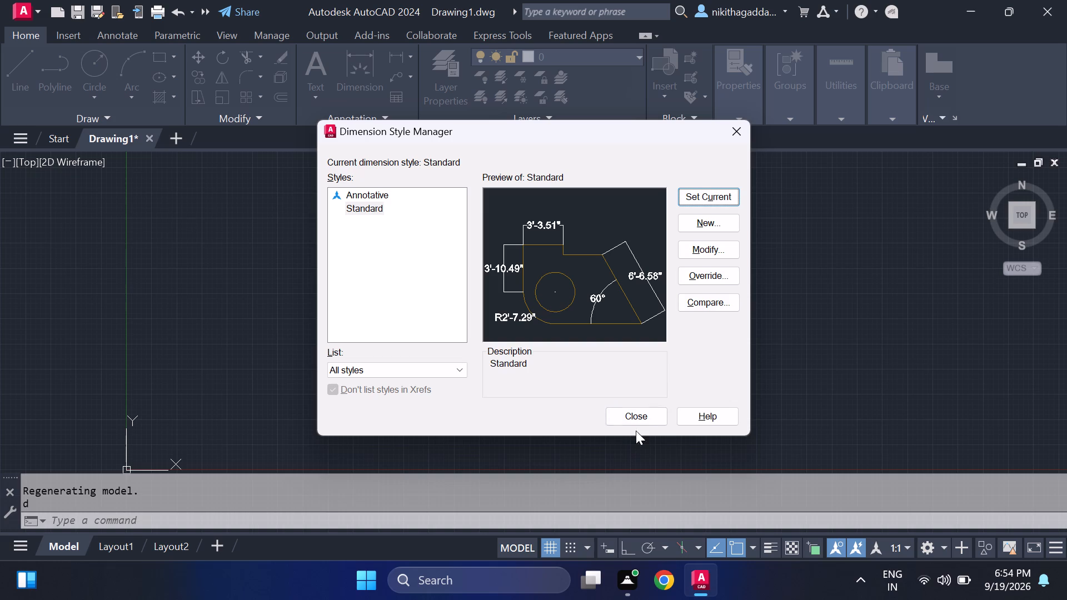
click(640, 421)
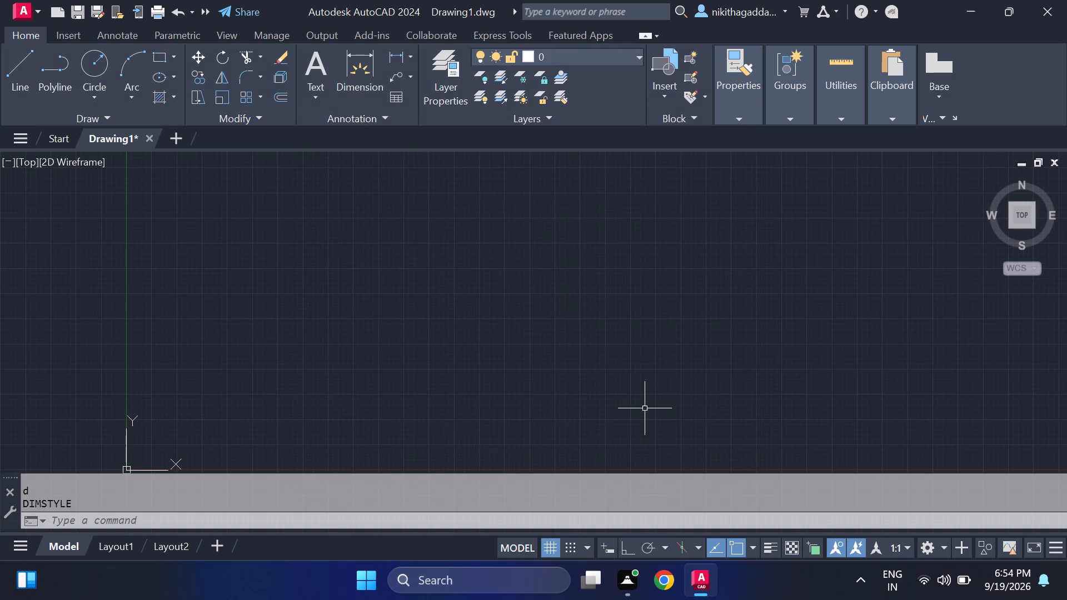
Configure the drawing units to Engineering length type with 0'-0.00" precision.
text(units)
key(Return)
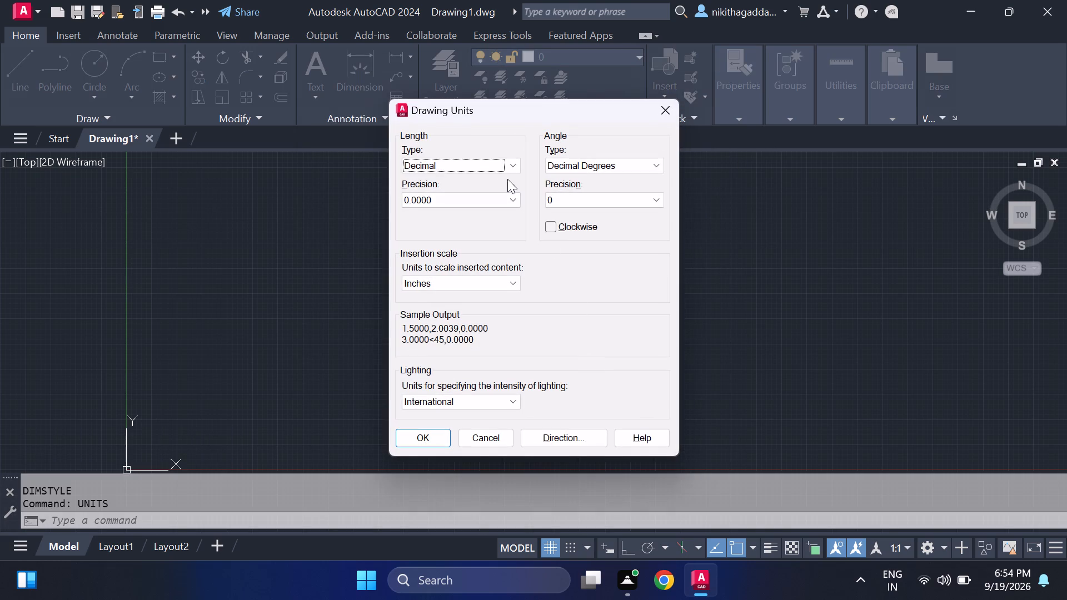
click(497, 162)
click(506, 204)
click(510, 194)
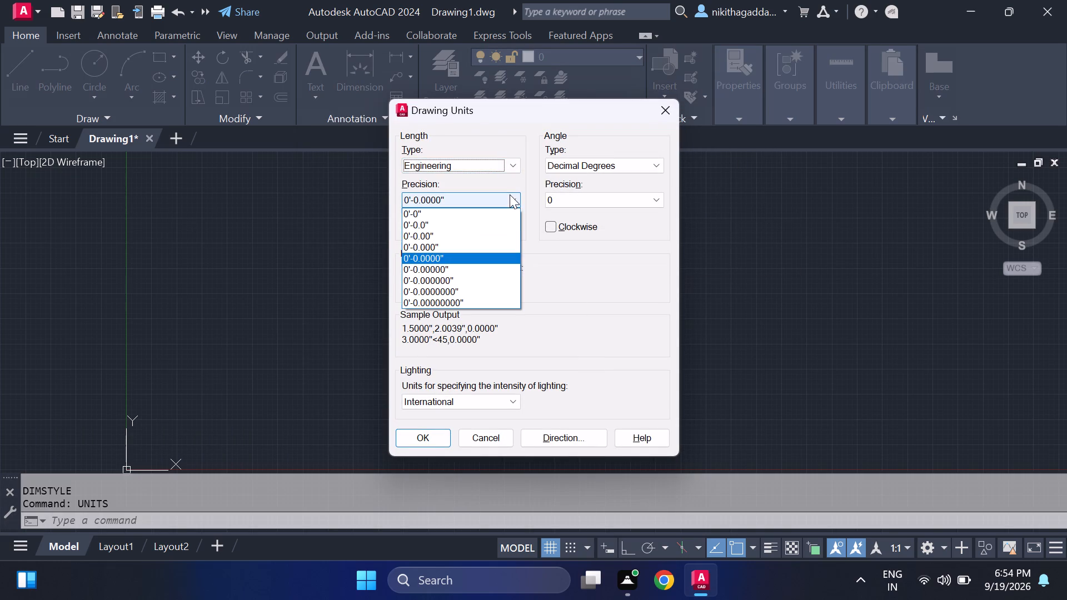
click(481, 238)
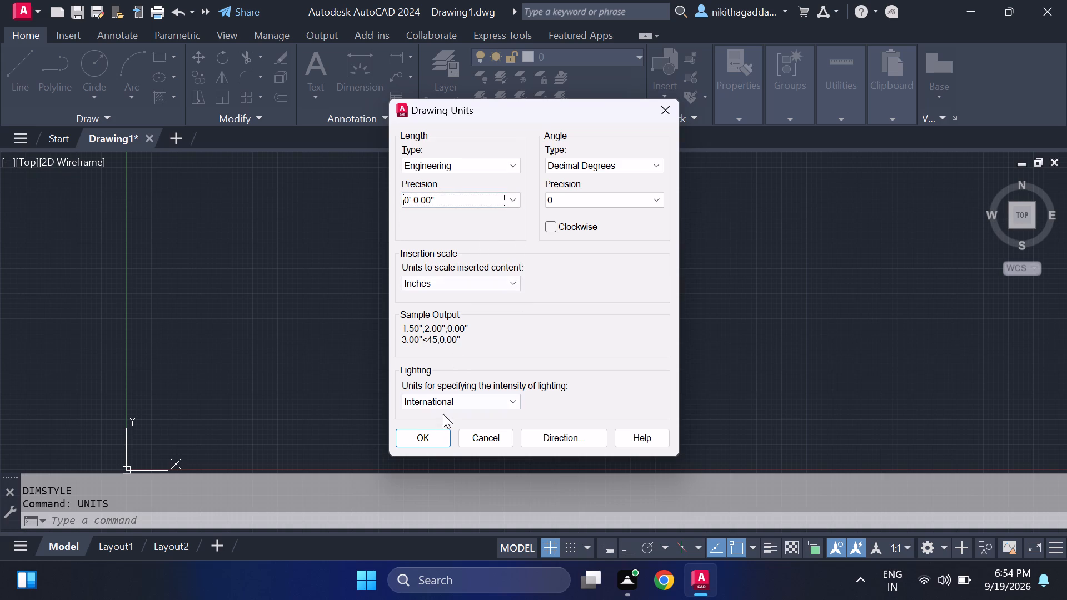
click(435, 428)
Create two new layers named walls and furniture.
scroll(521, 351, down, 1)
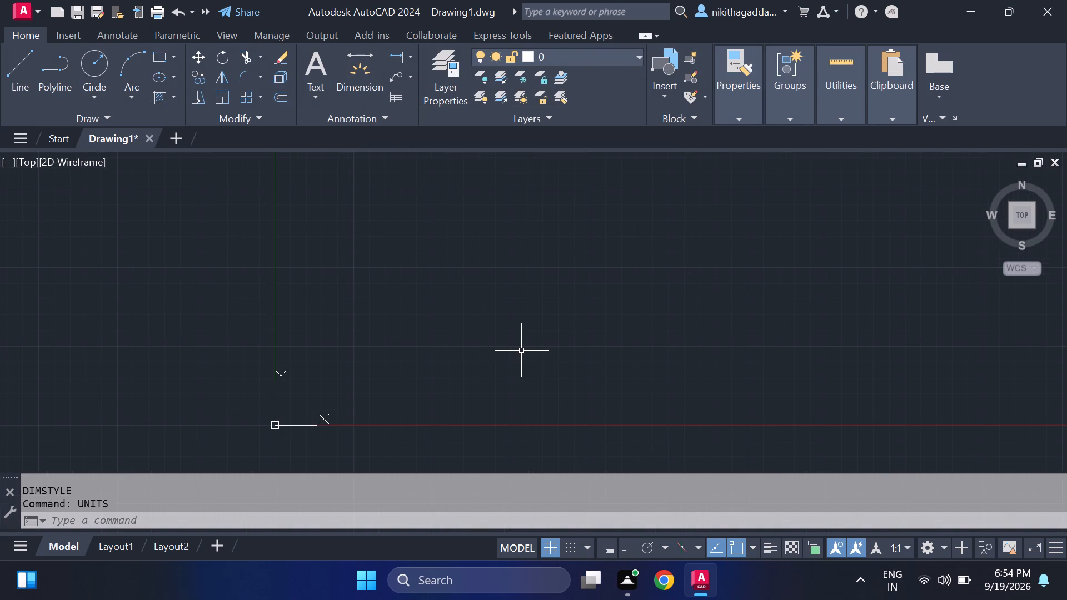
middle_drag(522, 347, 385, 407)
click(453, 84)
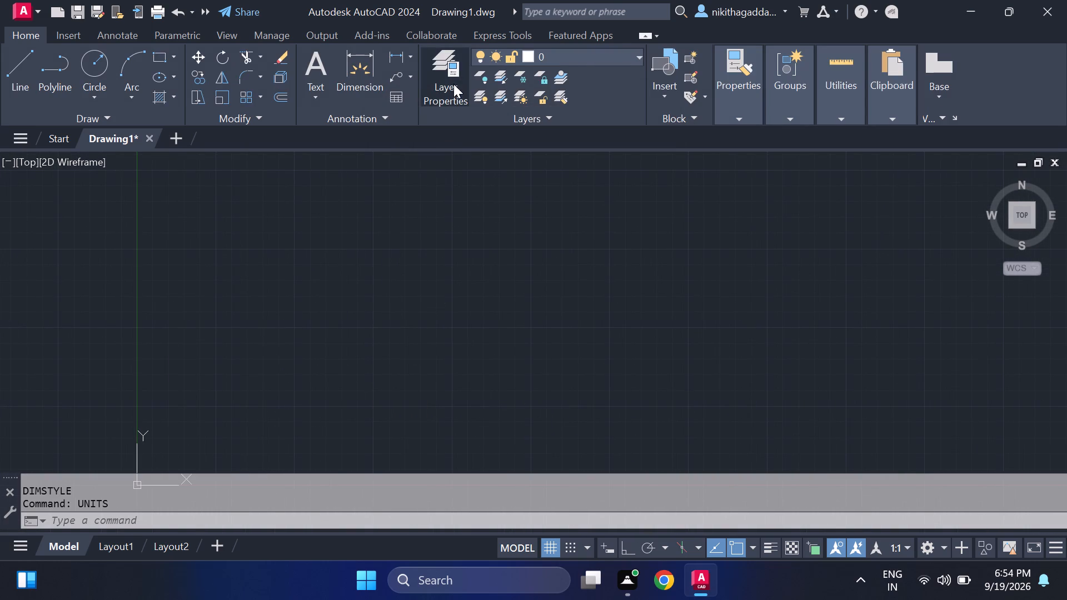
click(742, 51)
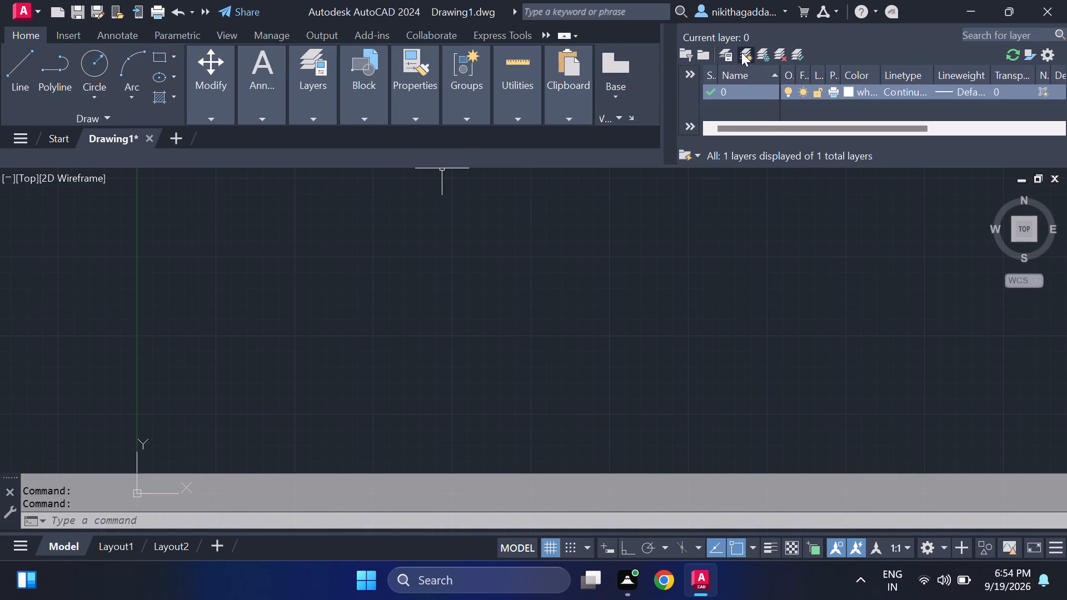
key(BackSpace)
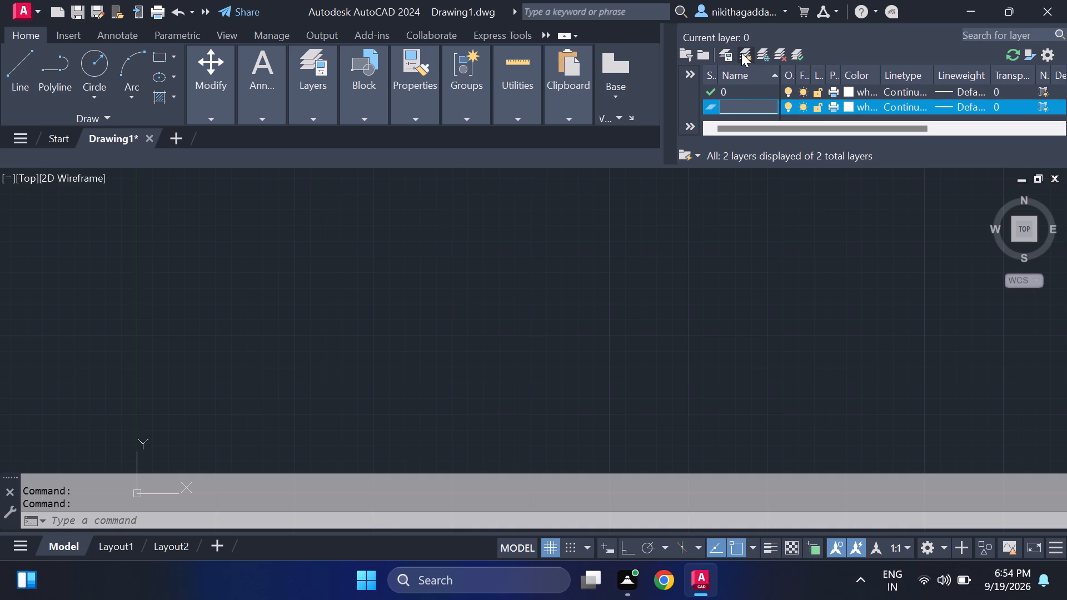
text(walls)
key(Return)
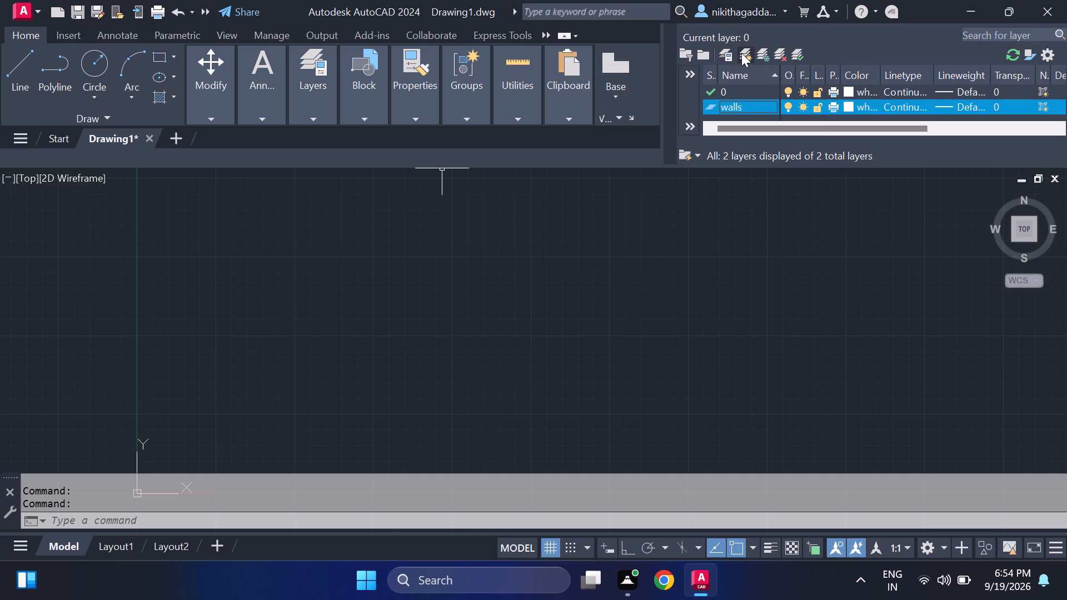
click(741, 53)
key(BackSpace)
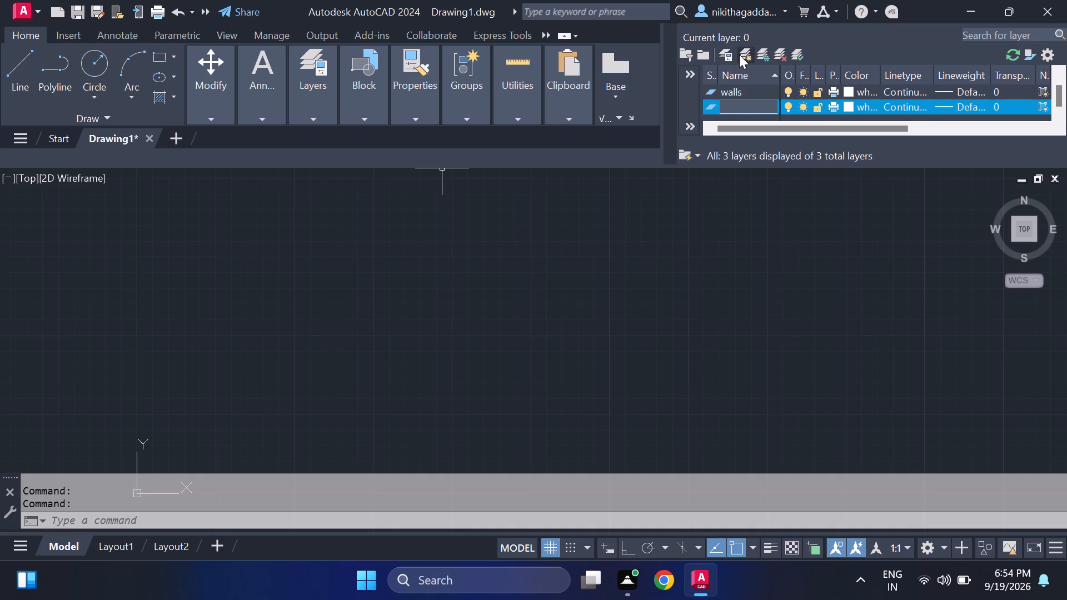
text(furniture)
key(Return)
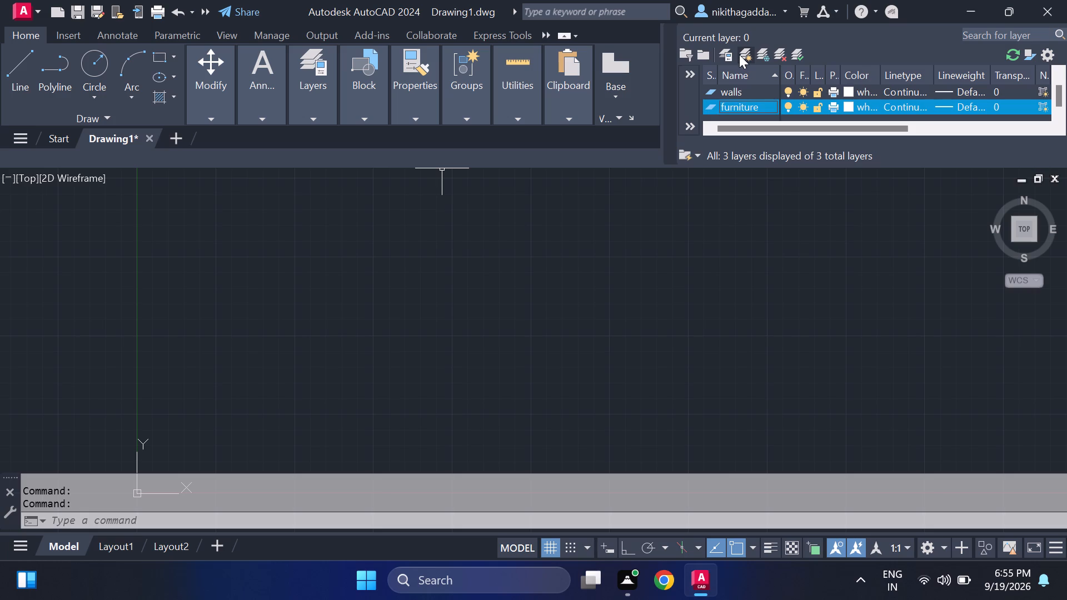
Create two more layers named text and windows.
click(754, 49)
key(BackSpace)
key(t)
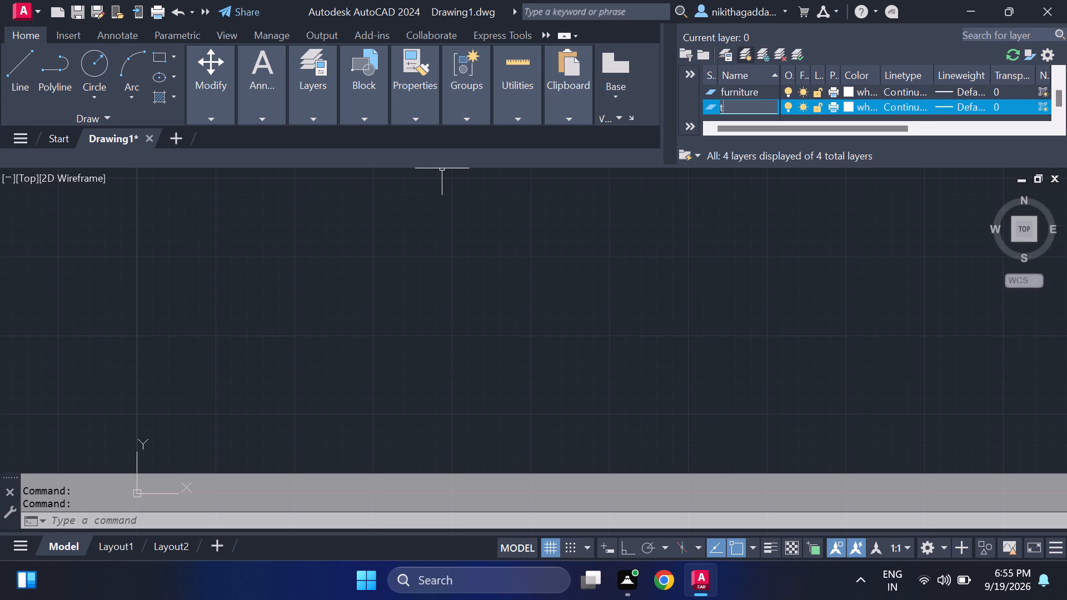
text(ext)
key(Return)
click(754, 49)
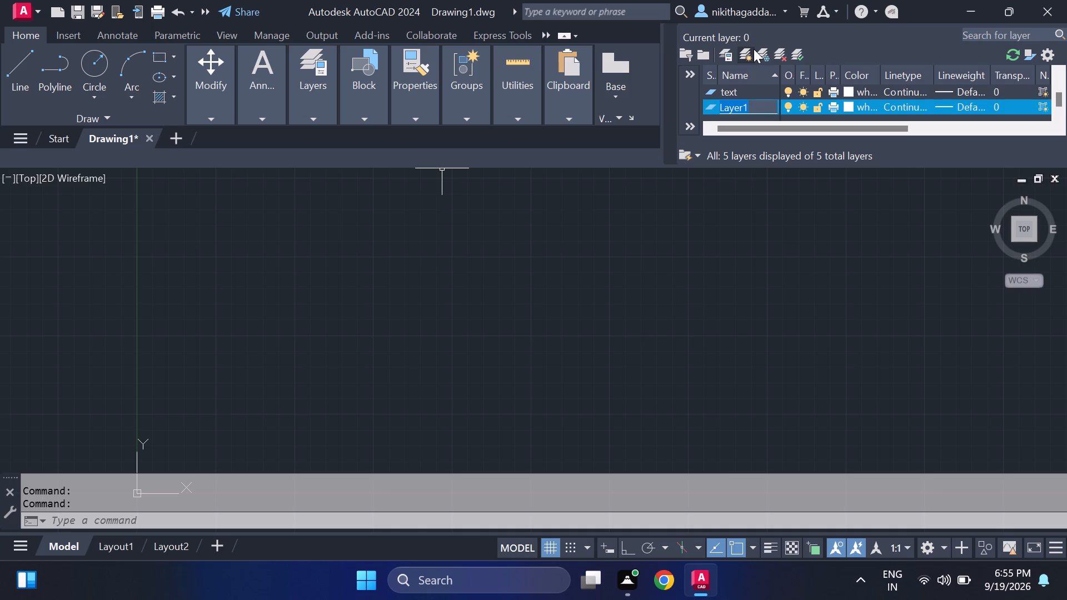
key(BackSpace)
text(wind)
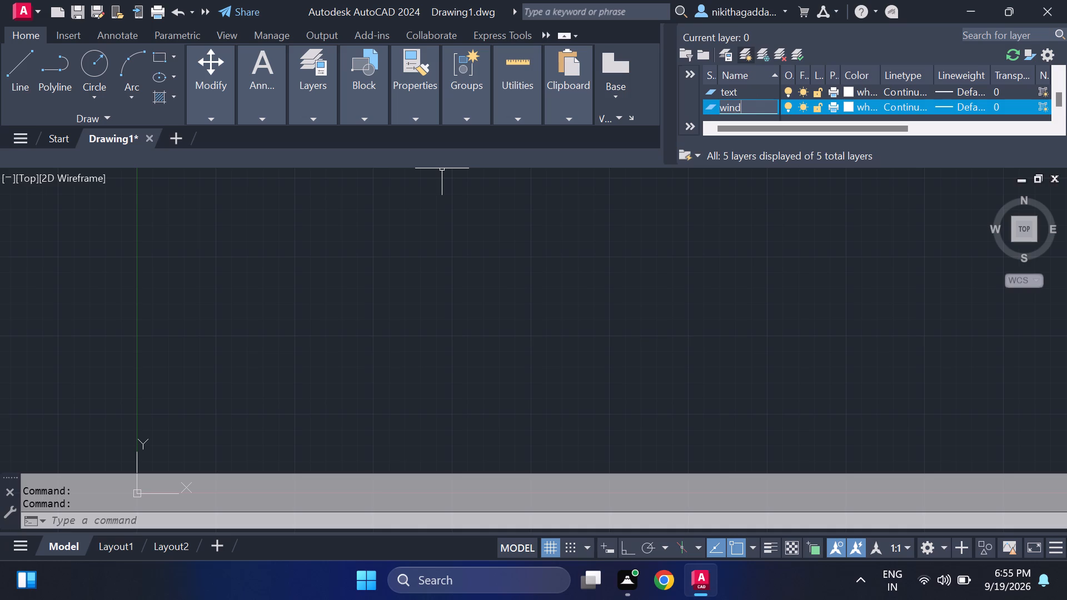
text(ows)
key(Return)
Make the walls layer current and close the layer manager.
scroll(792, 123, up, 3)
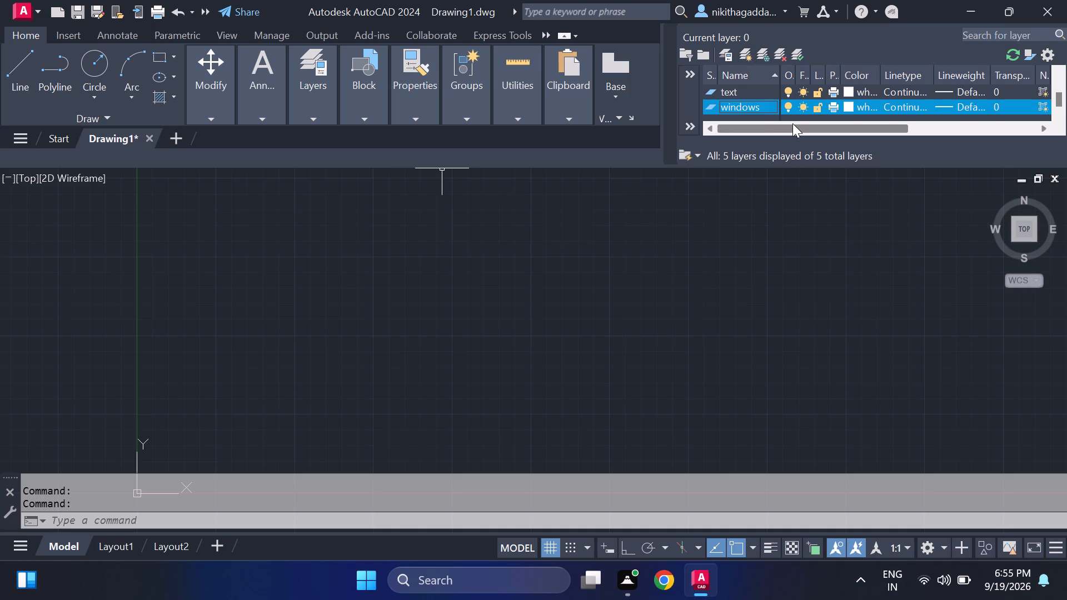
scroll(759, 114, up, 2)
click(746, 101)
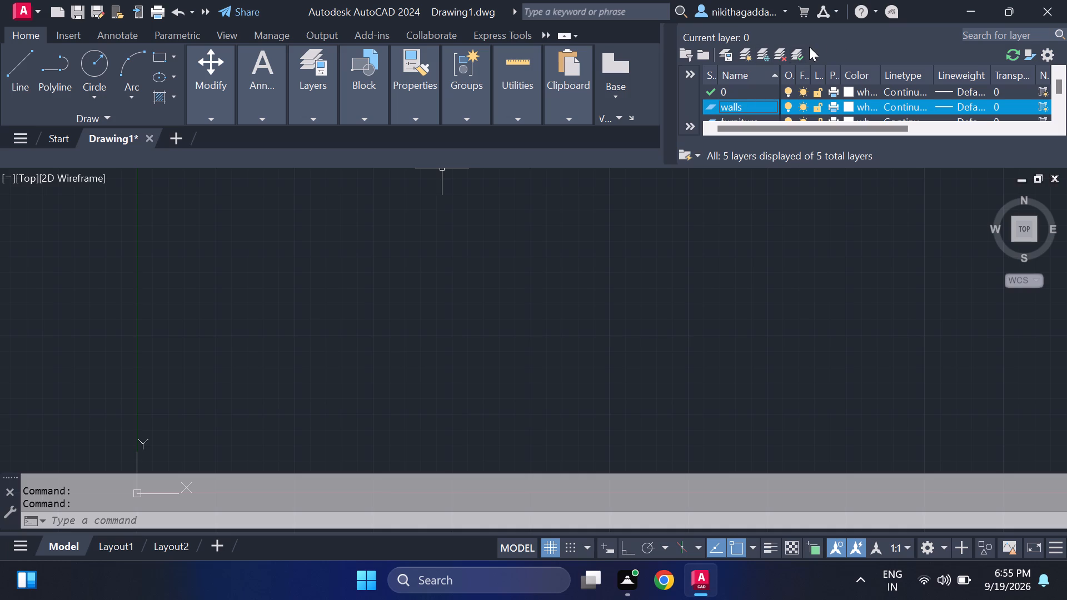
click(799, 48)
click(667, 32)
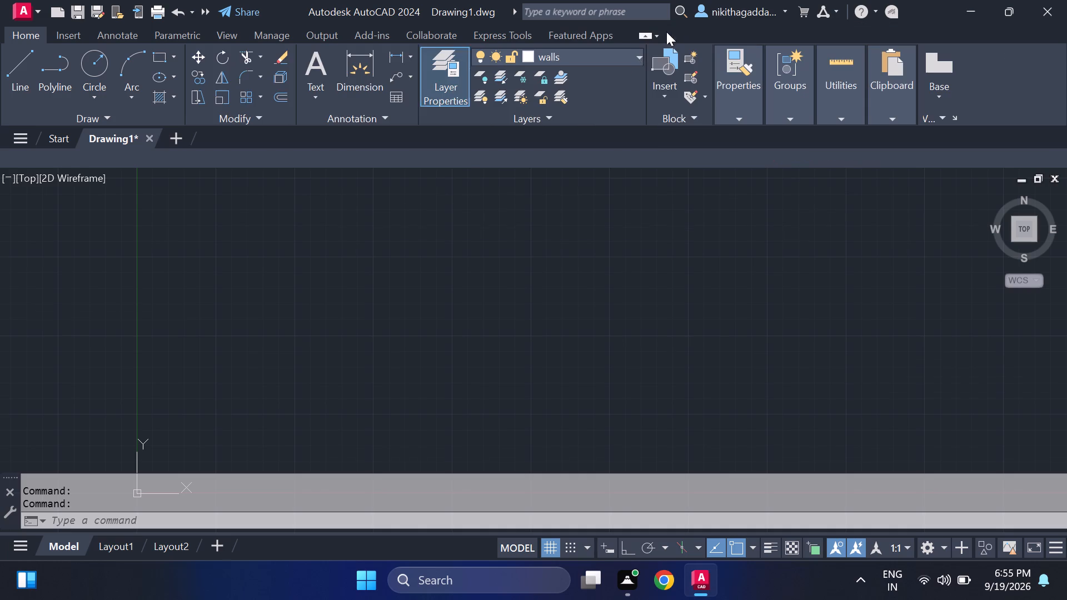
Set the walls layer's color to grey index 253.
scroll(508, 214, down, 1)
middle_drag(506, 233, 492, 267)
middle_click(492, 267)
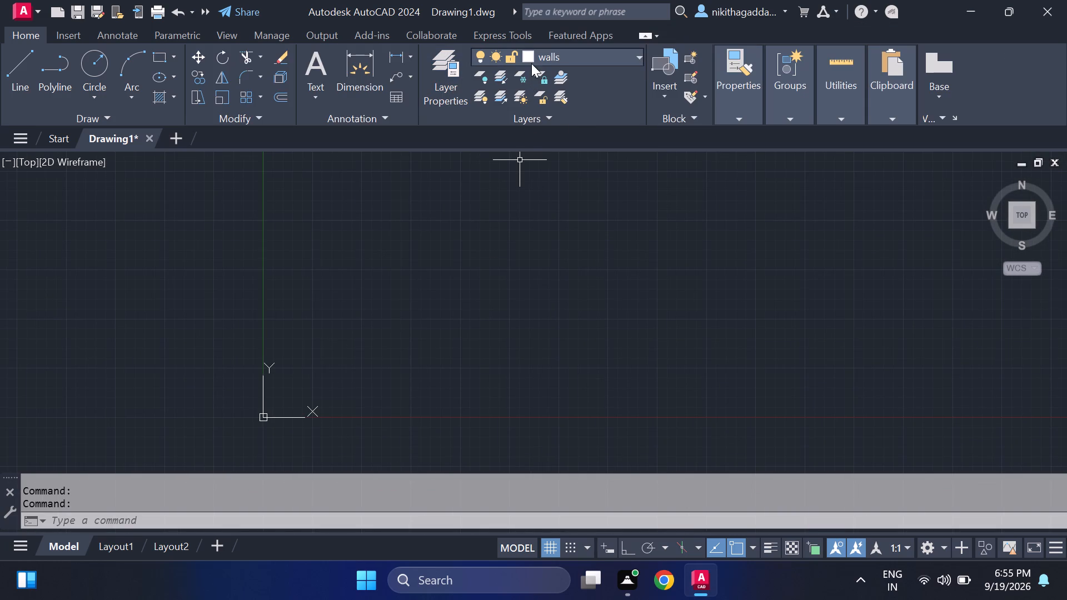
click(530, 58)
click(534, 132)
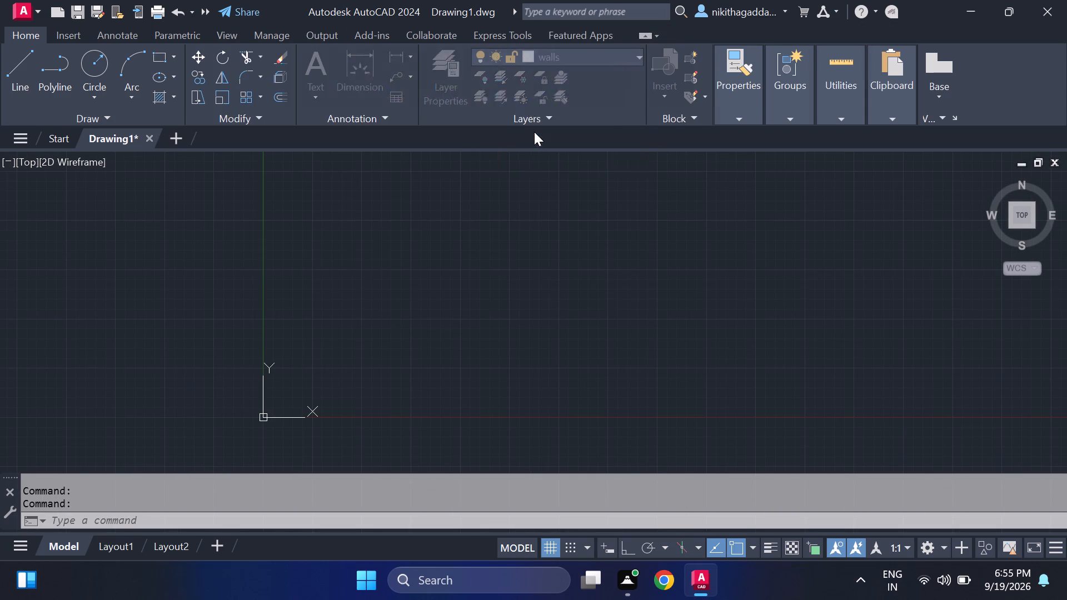
click(400, 239)
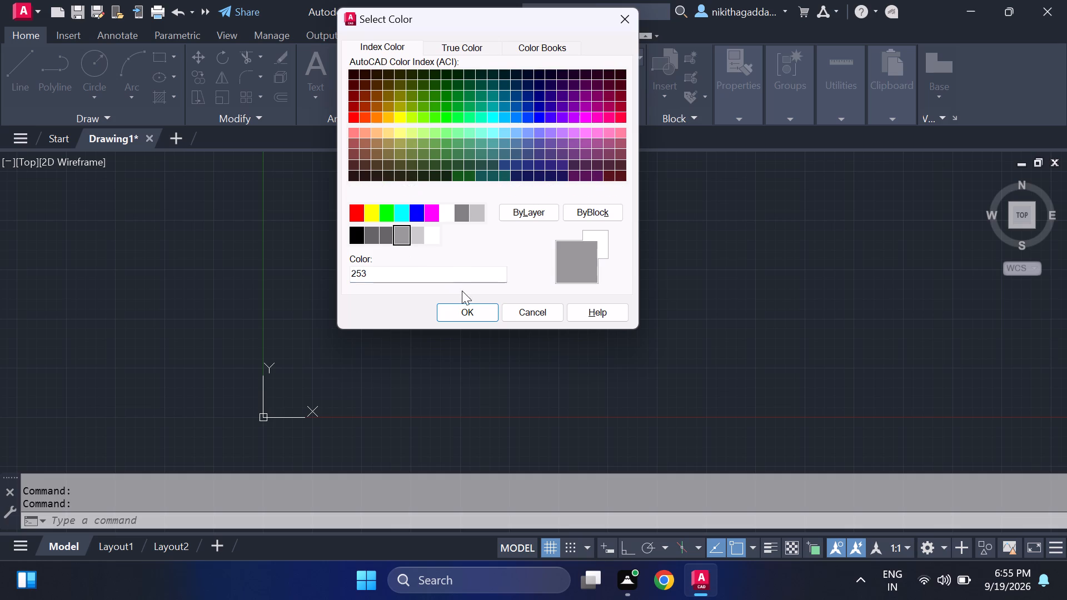
click(471, 314)
Set the text layer's color to index 250.
click(638, 56)
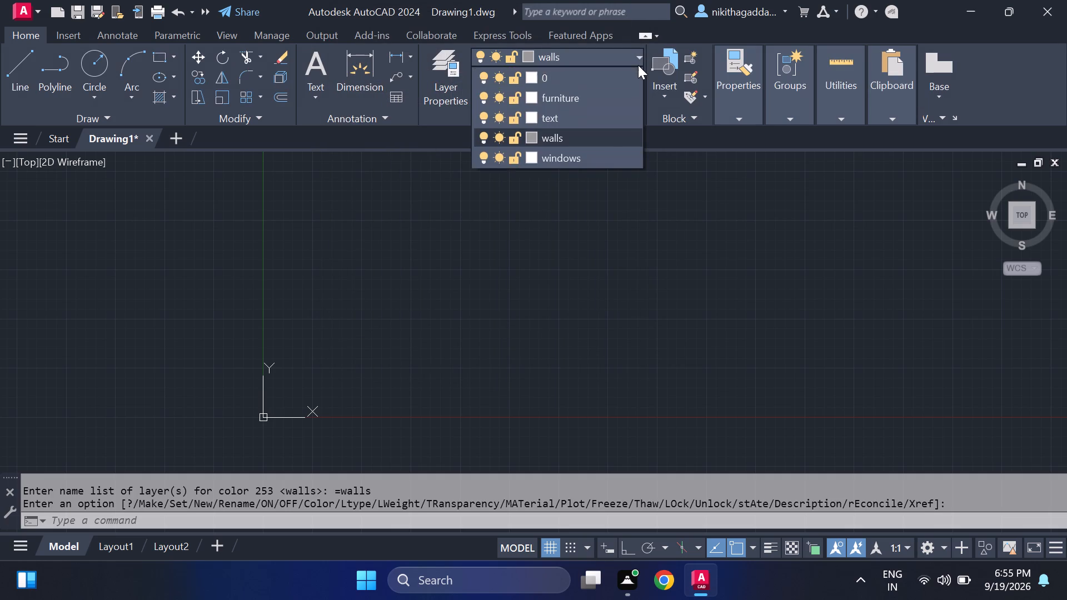
click(528, 119)
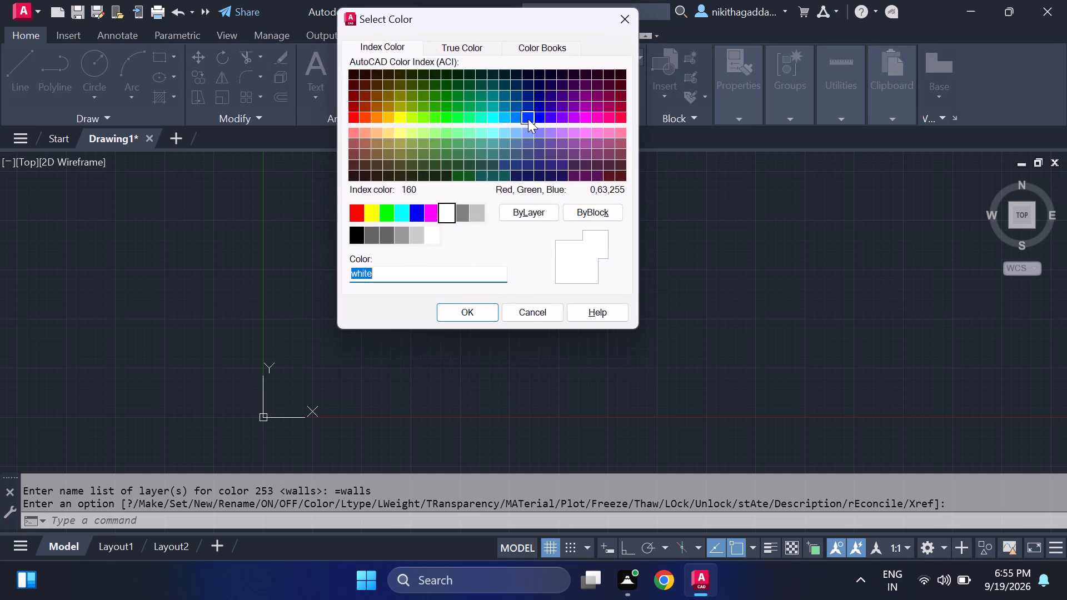
click(361, 241)
click(467, 311)
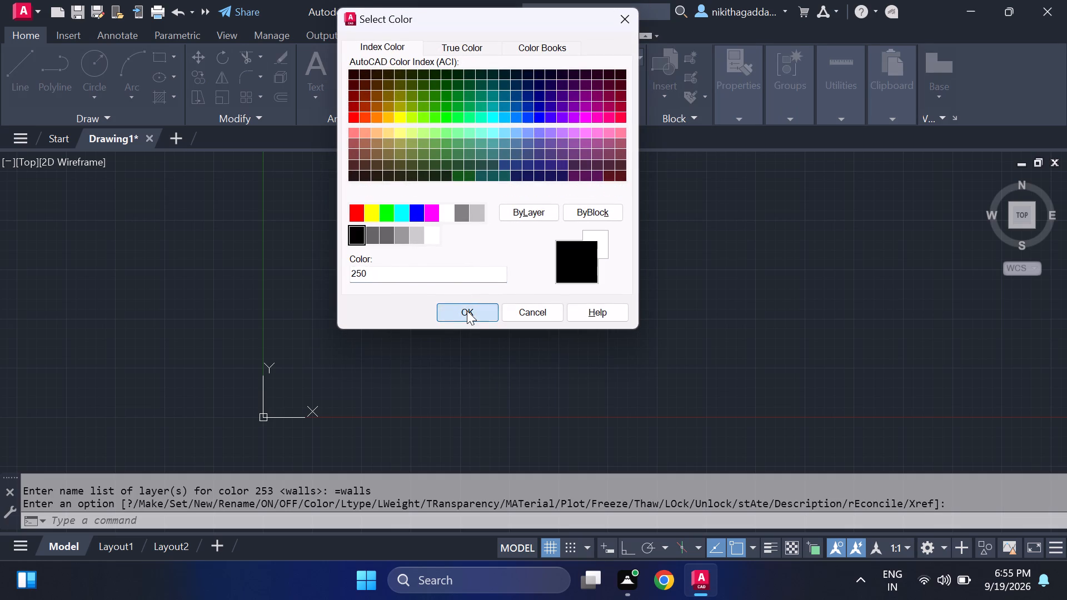
Set the windows layer's color to index 171.
click(634, 57)
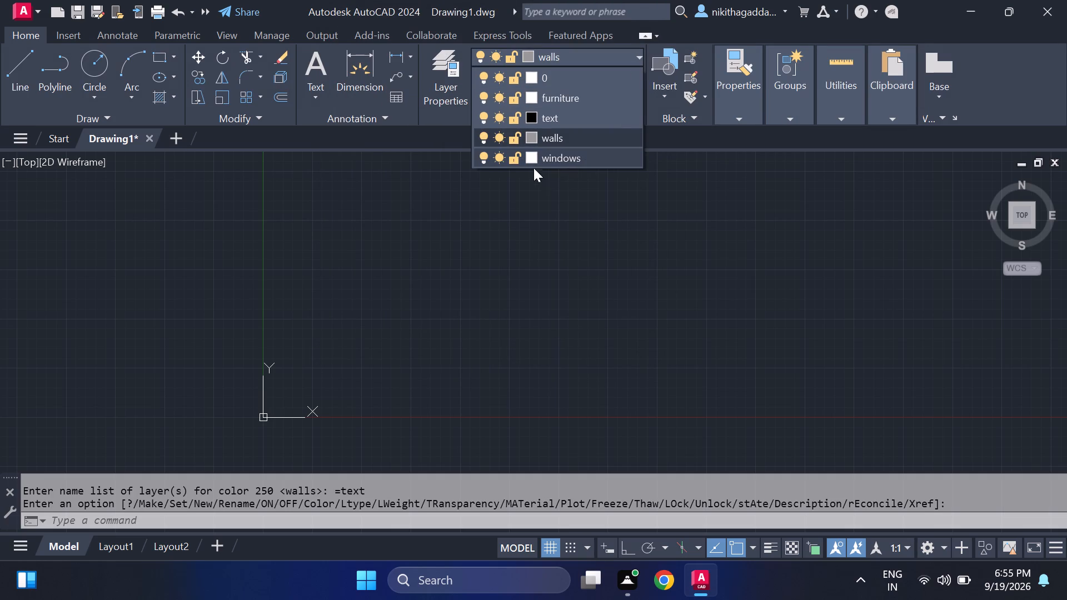
click(533, 158)
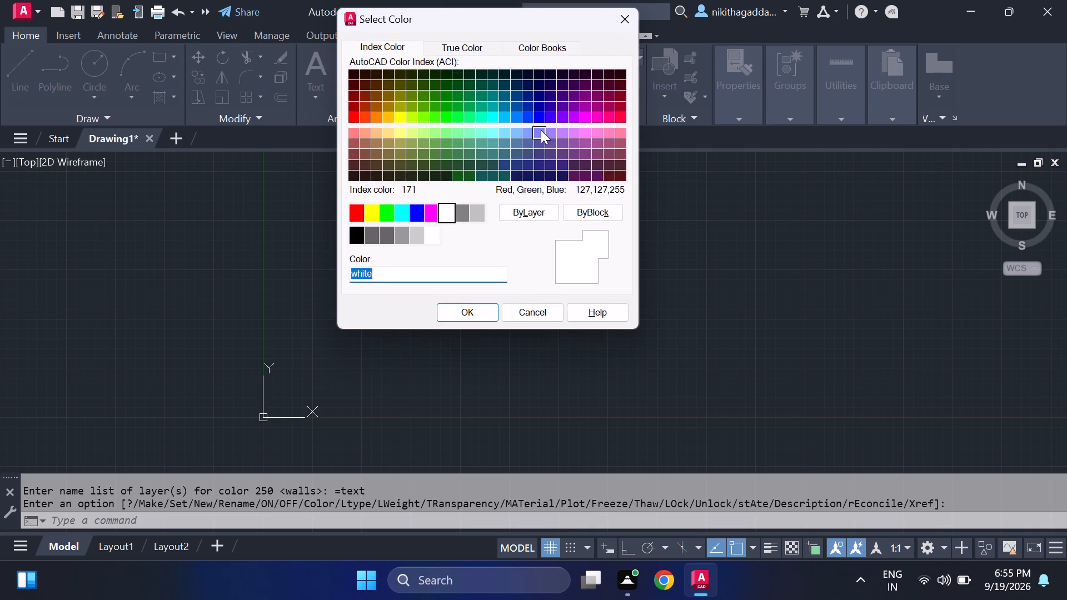
click(541, 130)
click(467, 311)
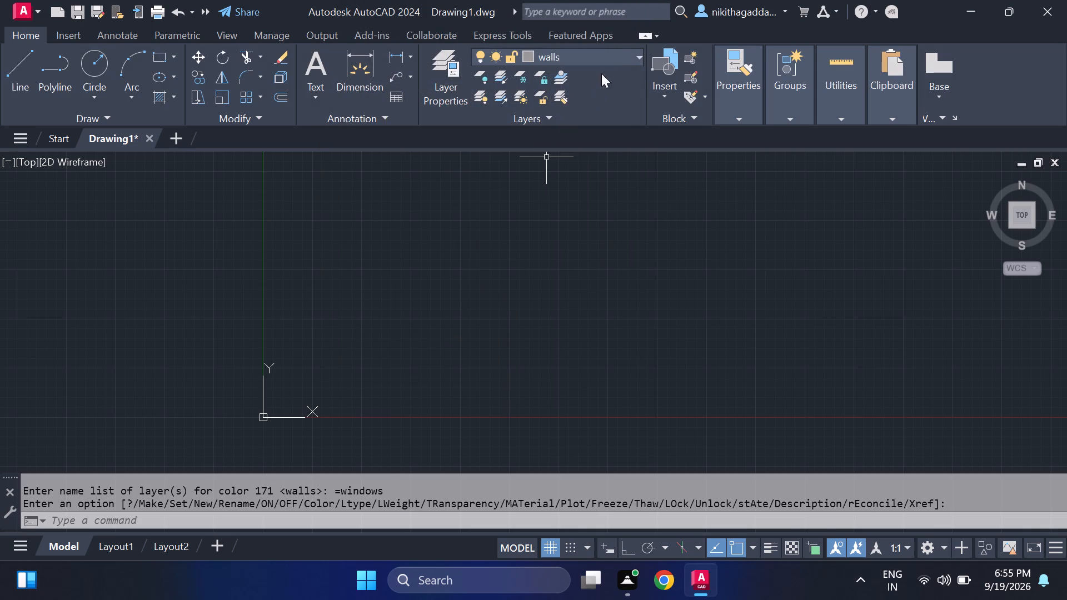
Set the furniture layer's color to grey index 252.
click(616, 57)
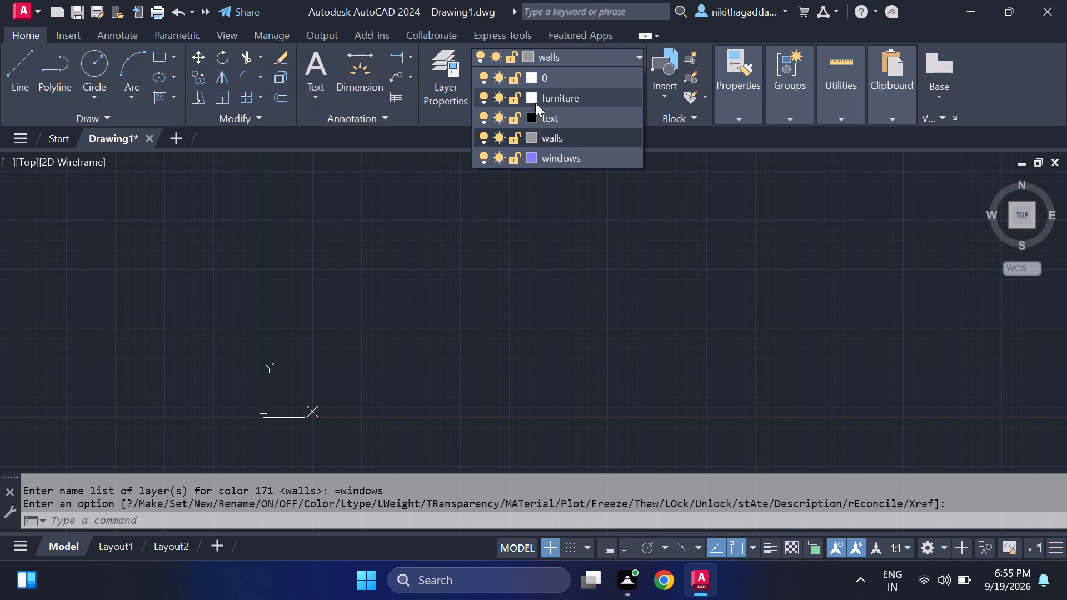
click(530, 97)
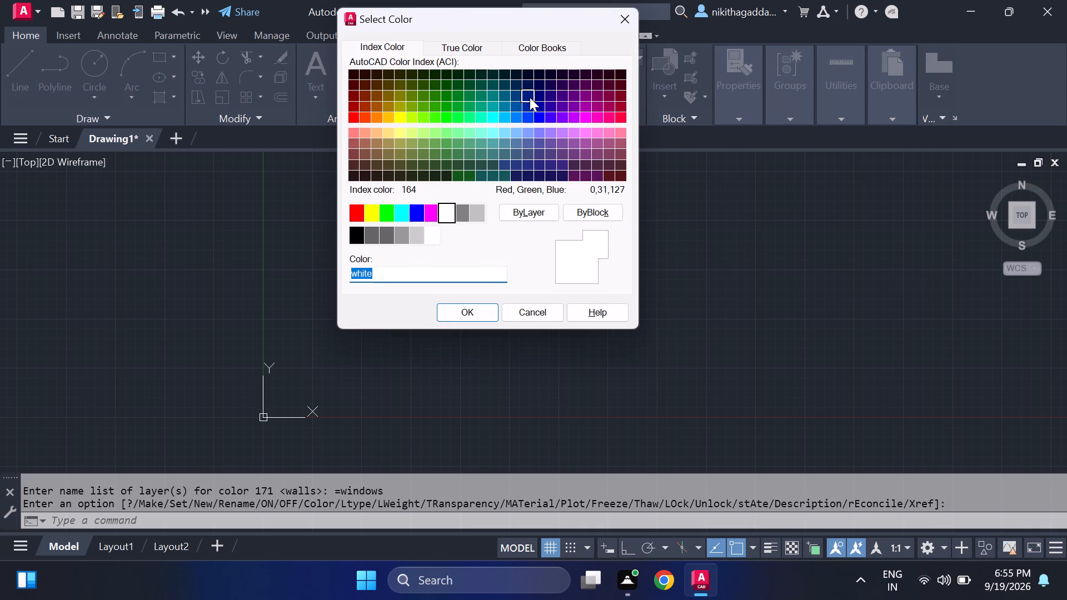
click(388, 234)
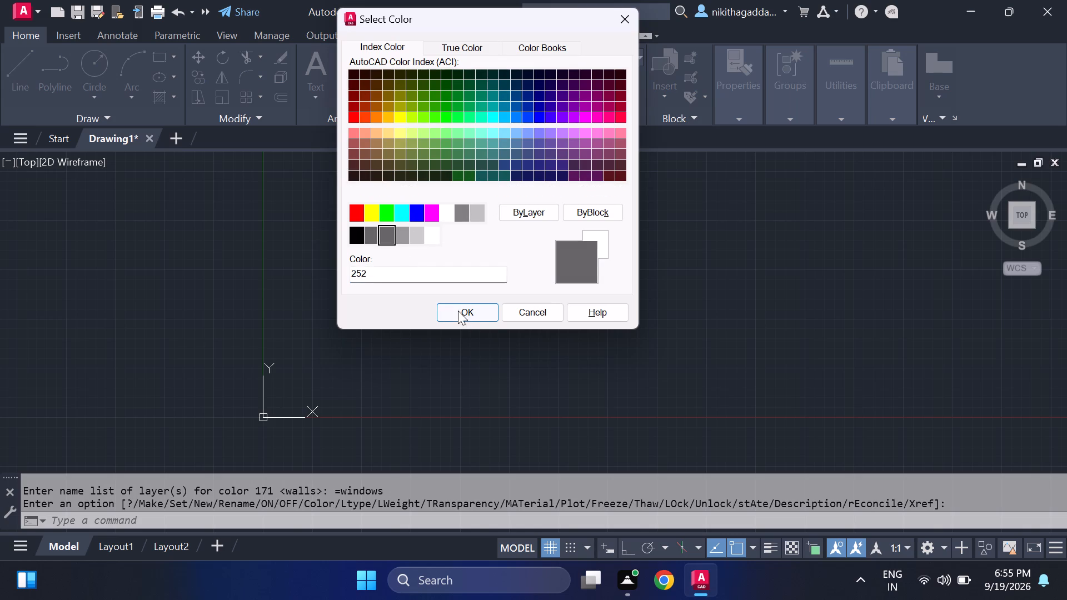
click(460, 307)
With Ortho on, draw the outer wall outline's top line 35' to the right and its right side 50' downward.
middle_drag(468, 269, 379, 307)
key(l)
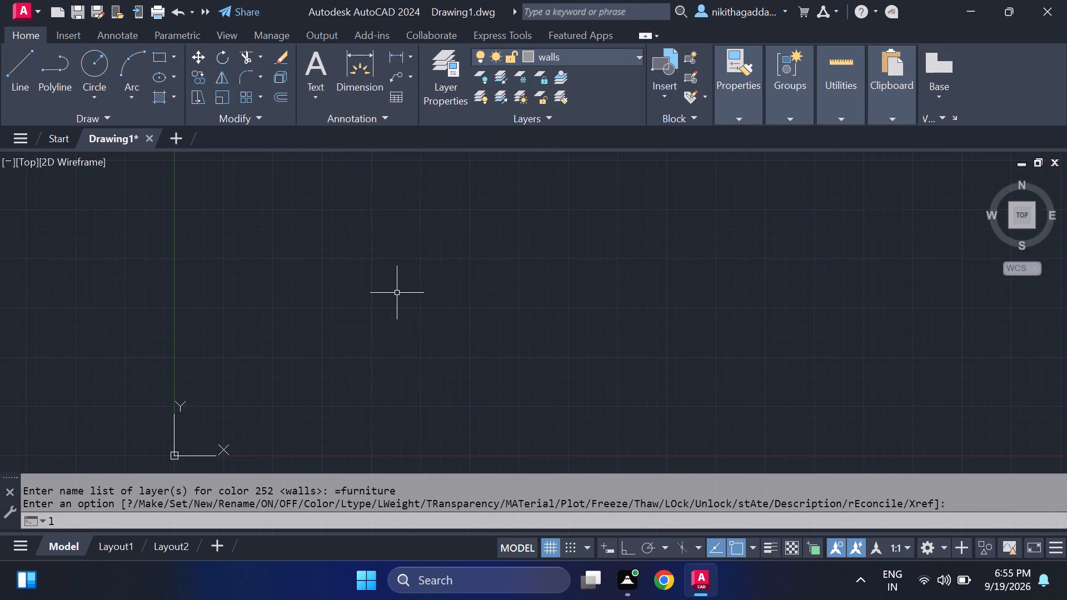
key(Return)
click(397, 293)
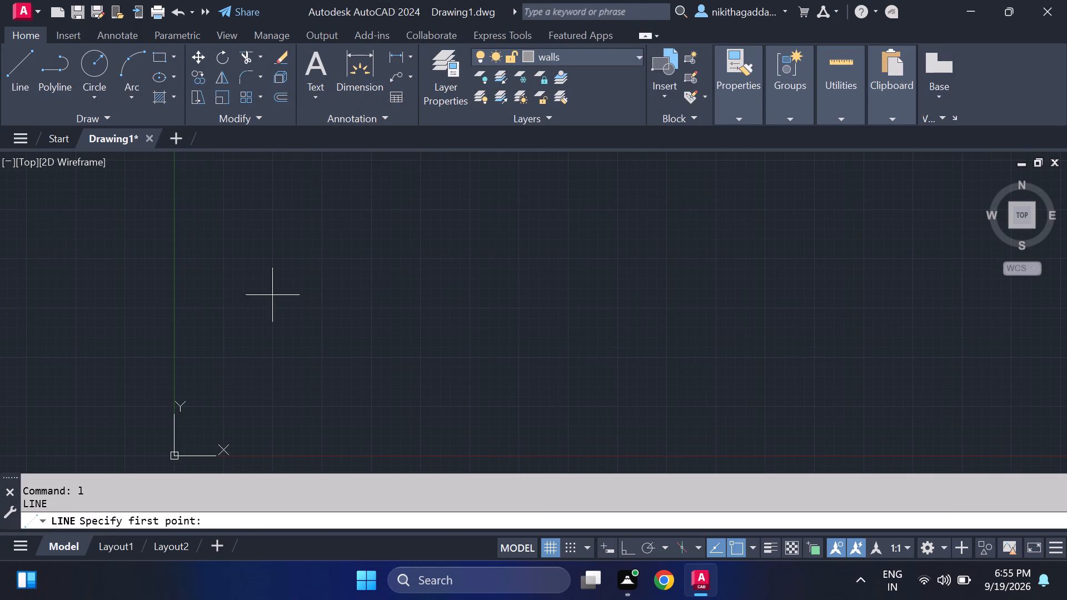
click(318, 267)
key(F8)
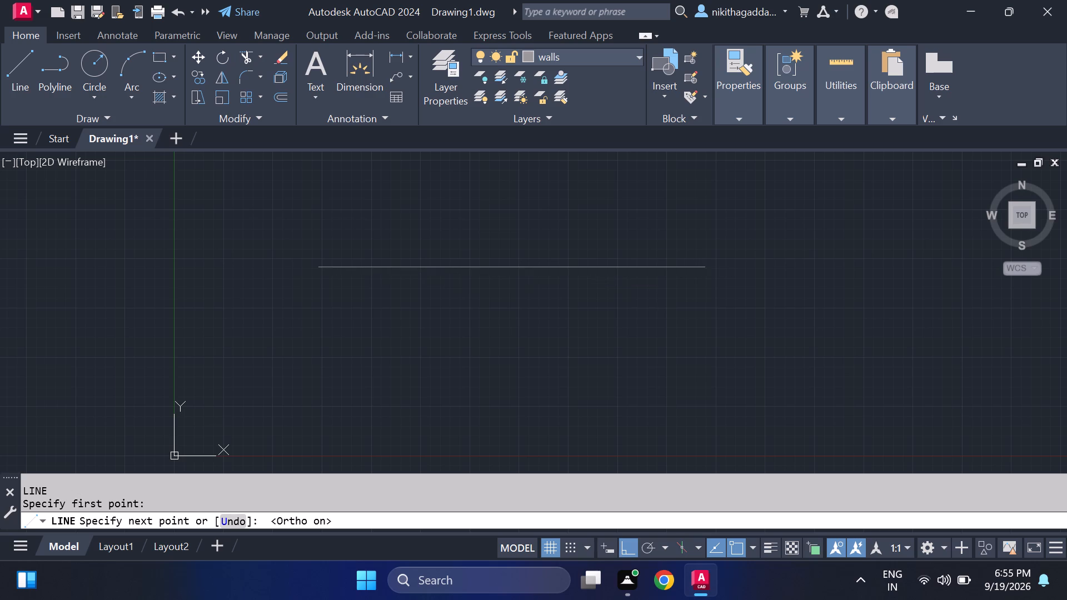
text(35')
key(Return)
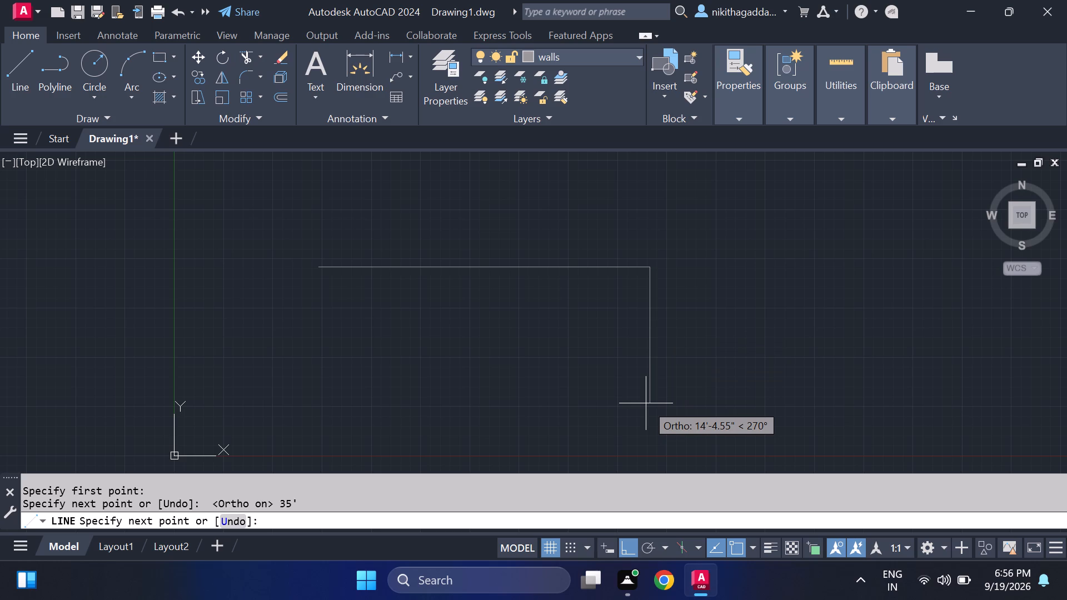
text(50')
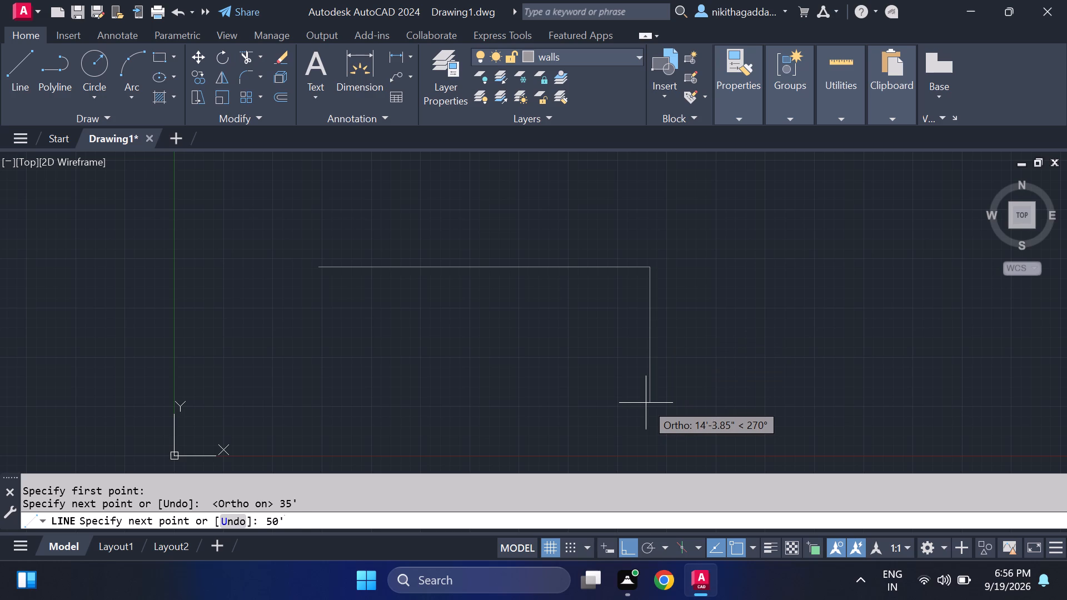
key(Return)
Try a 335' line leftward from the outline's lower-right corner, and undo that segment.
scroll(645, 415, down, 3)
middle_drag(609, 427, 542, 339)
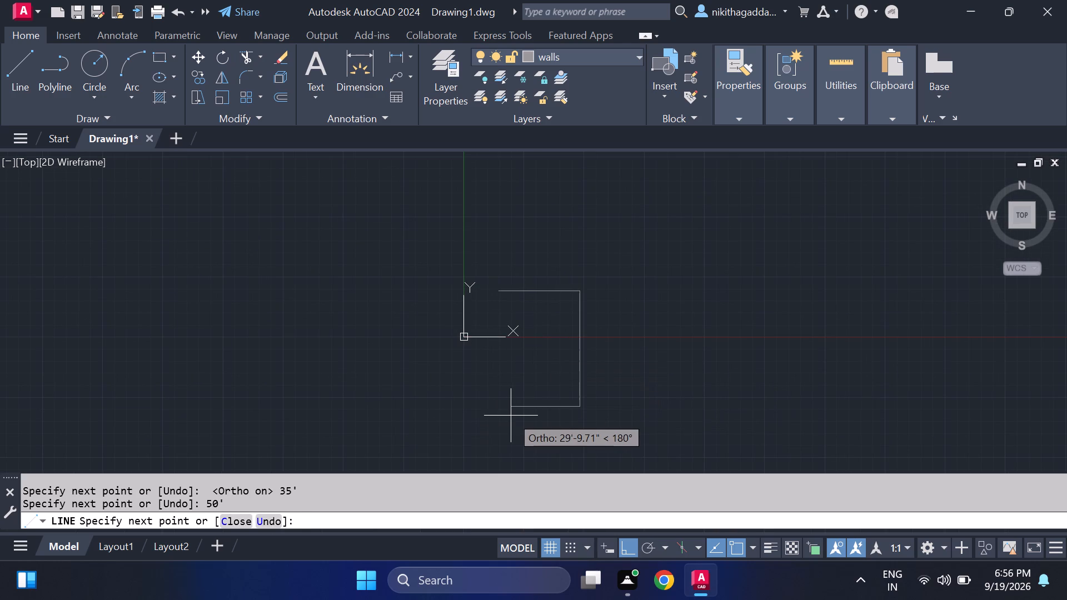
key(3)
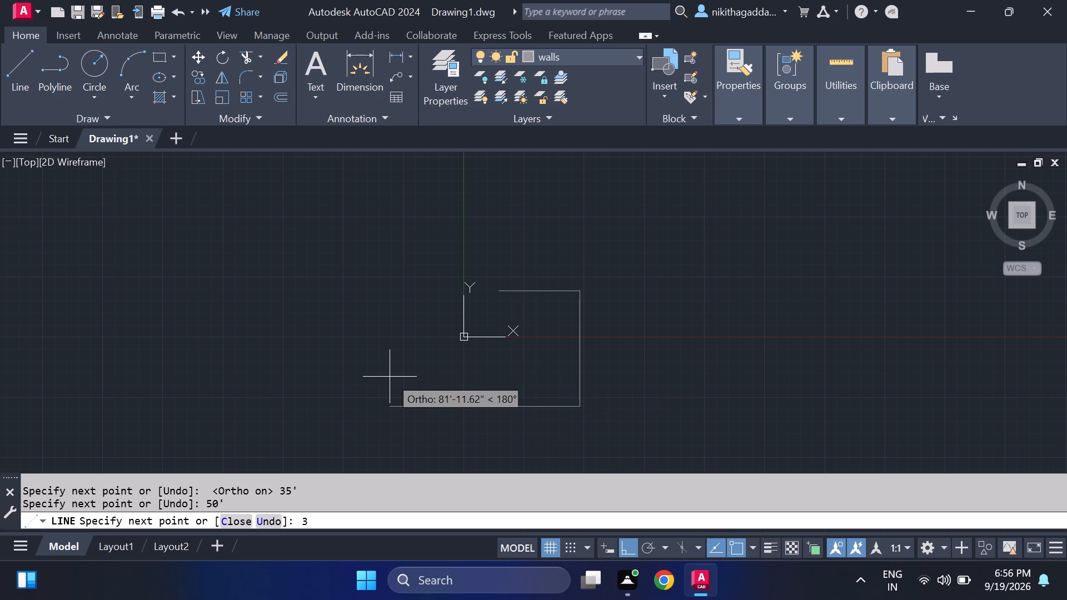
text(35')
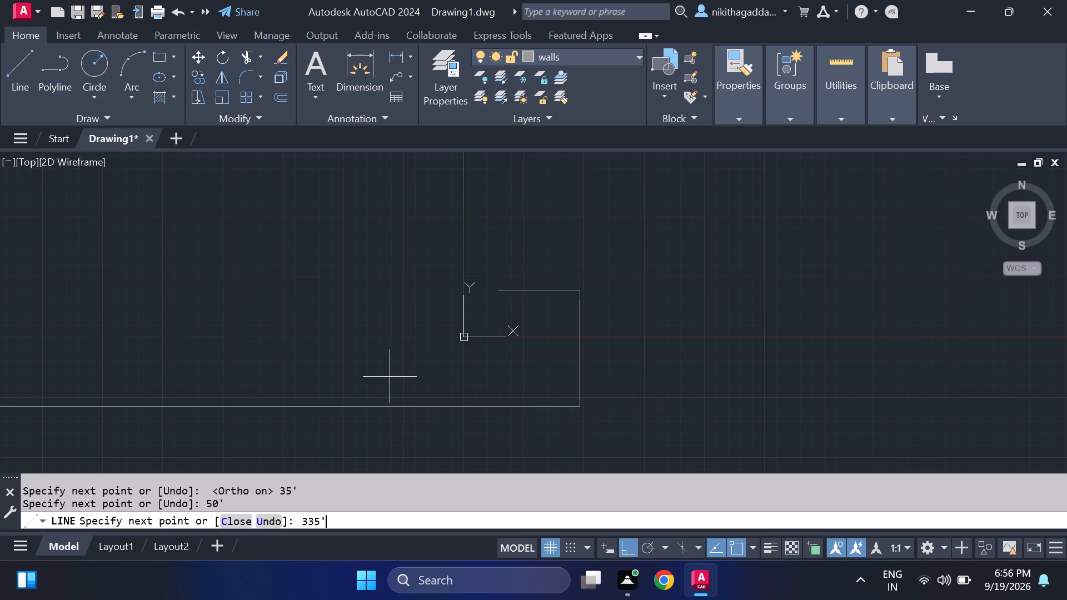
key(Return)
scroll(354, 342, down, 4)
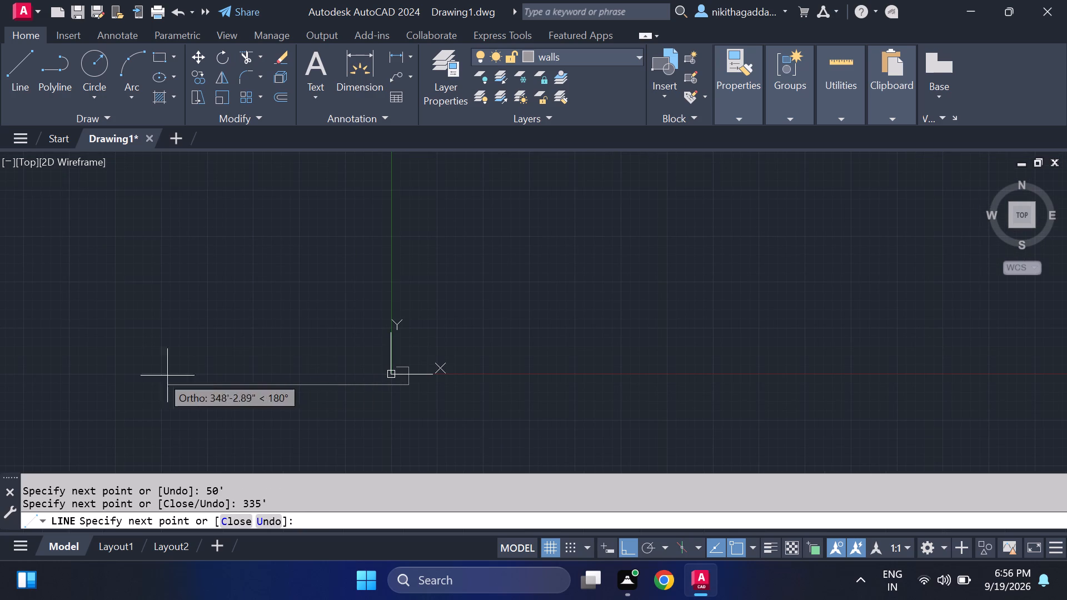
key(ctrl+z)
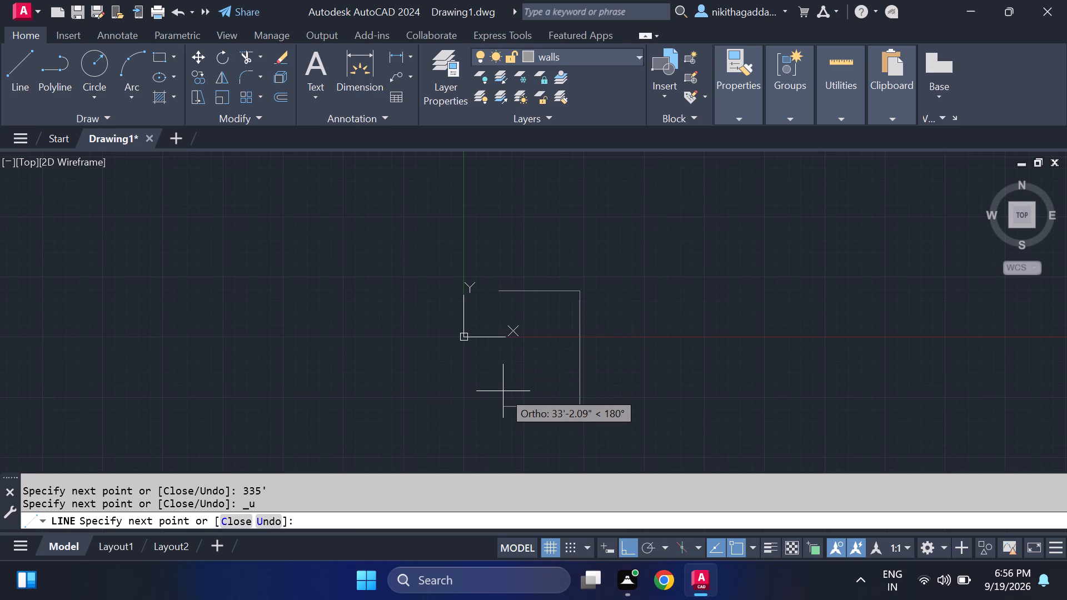
Draw the outline's bottom line 35' to the left and close the rectangle at its starting corner.
text(35')
key(Return)
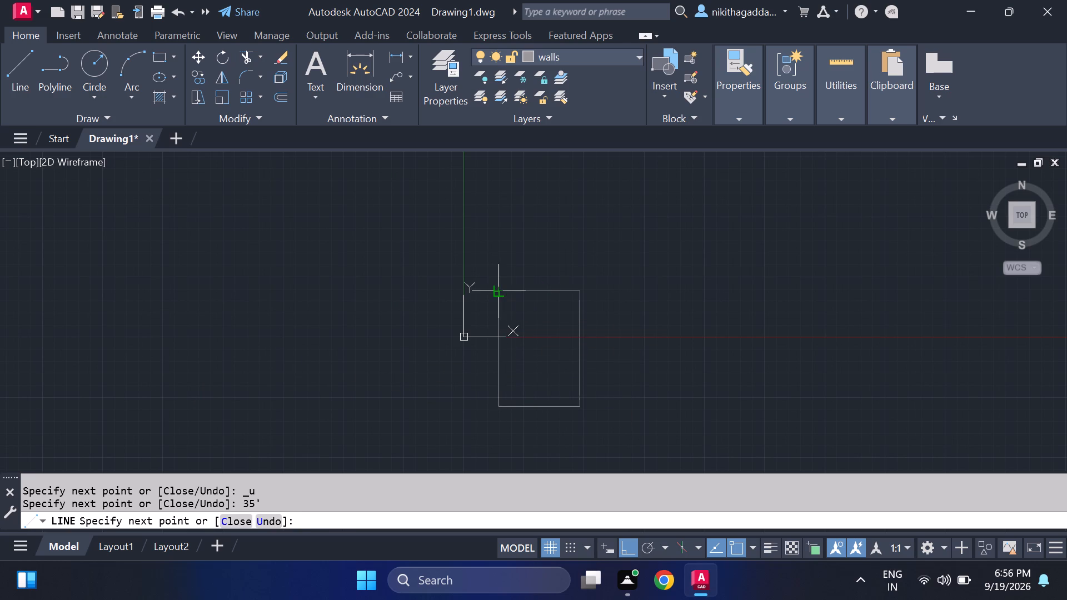
click(497, 291)
key(Escape)
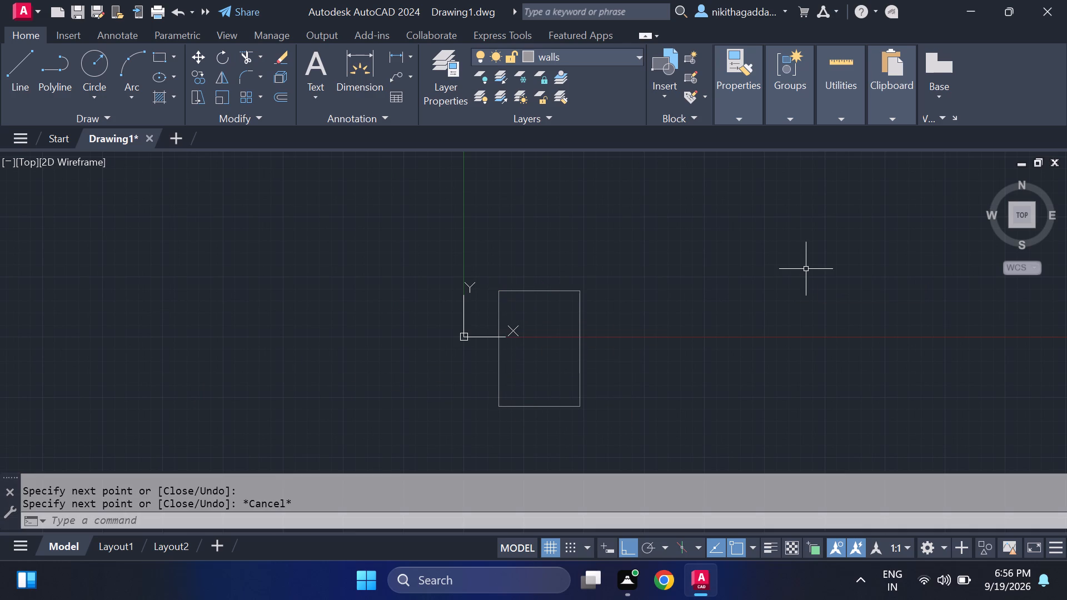
Offset all four outer wall lines 9" inward to give the exterior walls their thickness.
scroll(564, 358, up, 2)
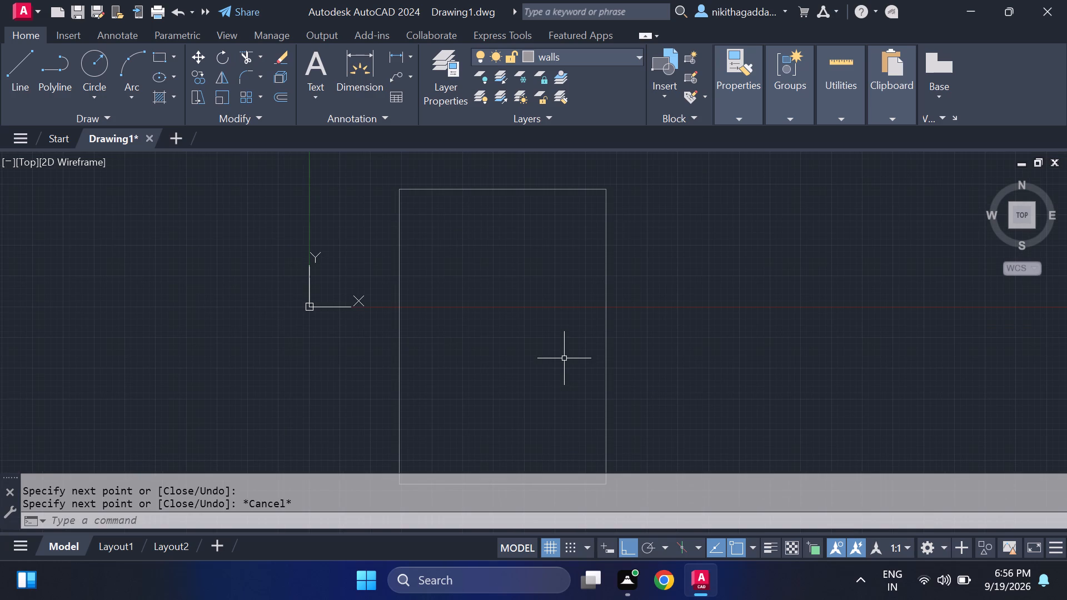
middle_drag(564, 358, 557, 279)
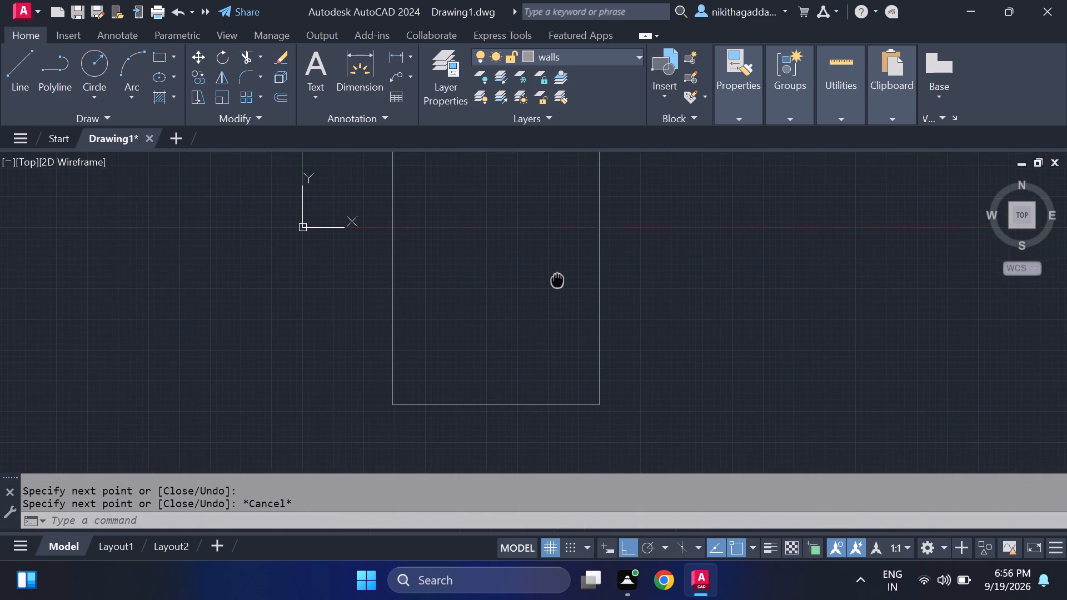
middle_drag(557, 279, 546, 349)
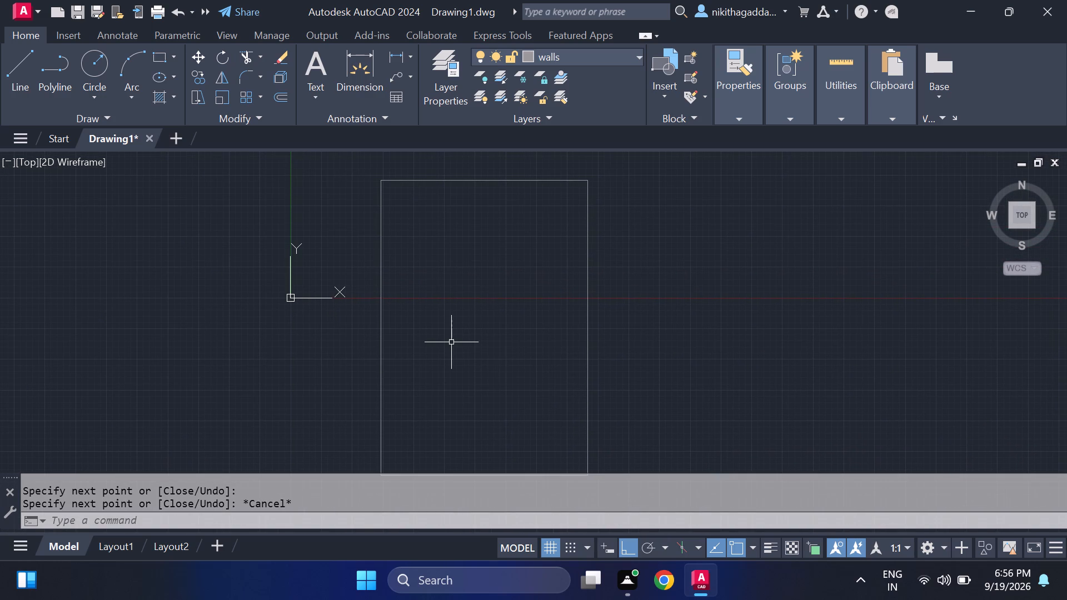
text(of)
key(Return)
text(9")
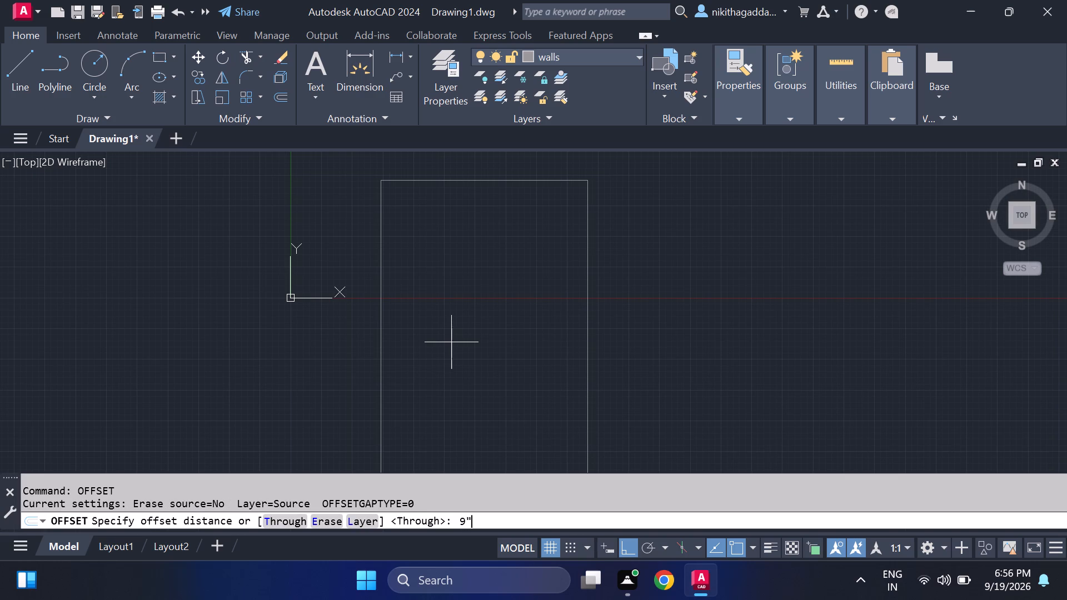
key(Return)
click(380, 385)
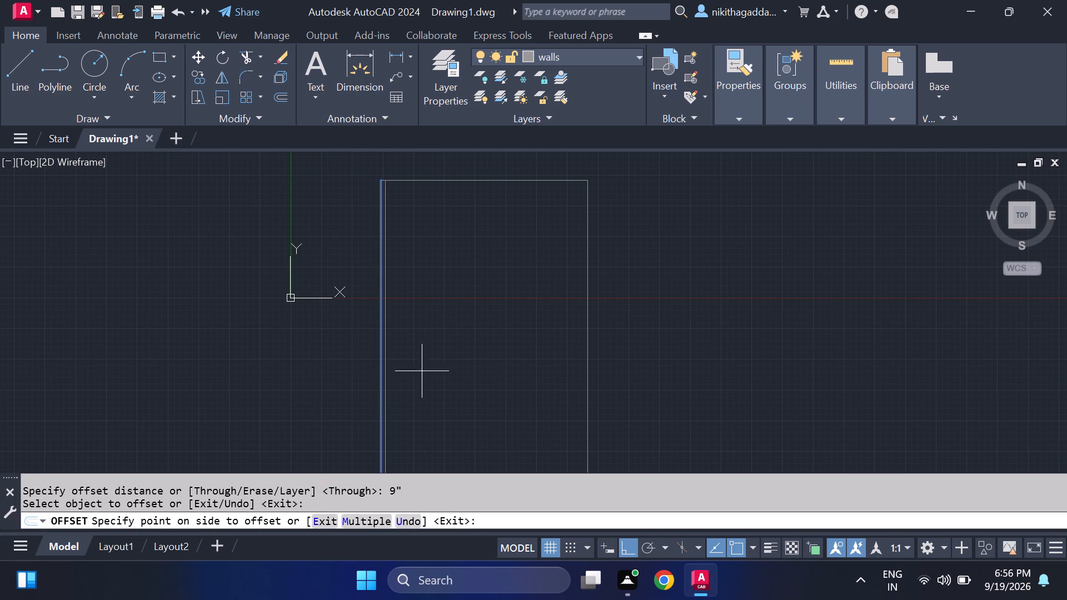
click(439, 367)
click(508, 182)
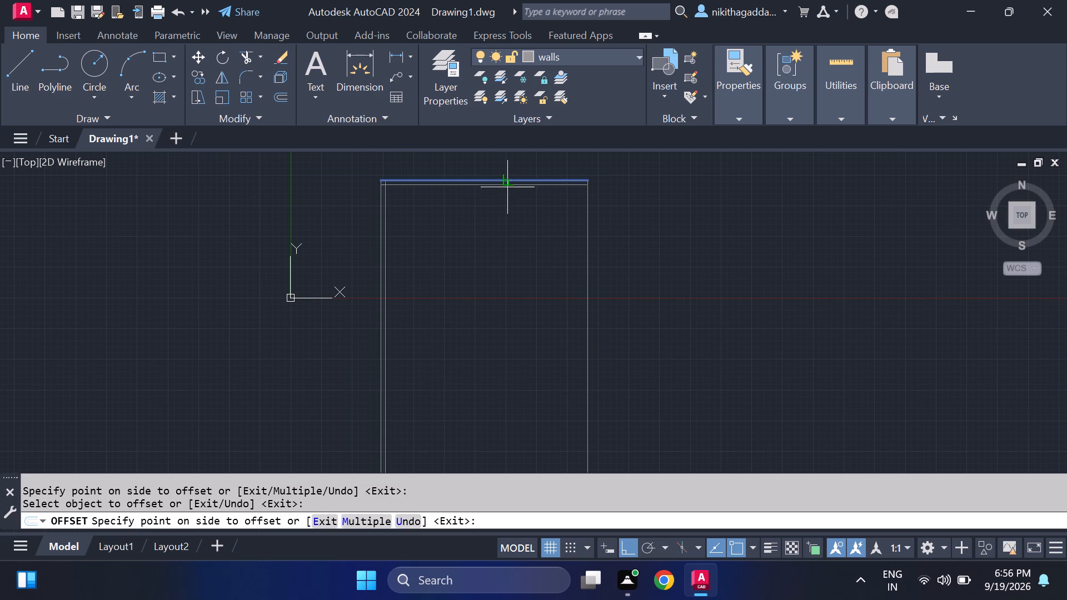
click(504, 243)
drag(590, 318, 585, 318)
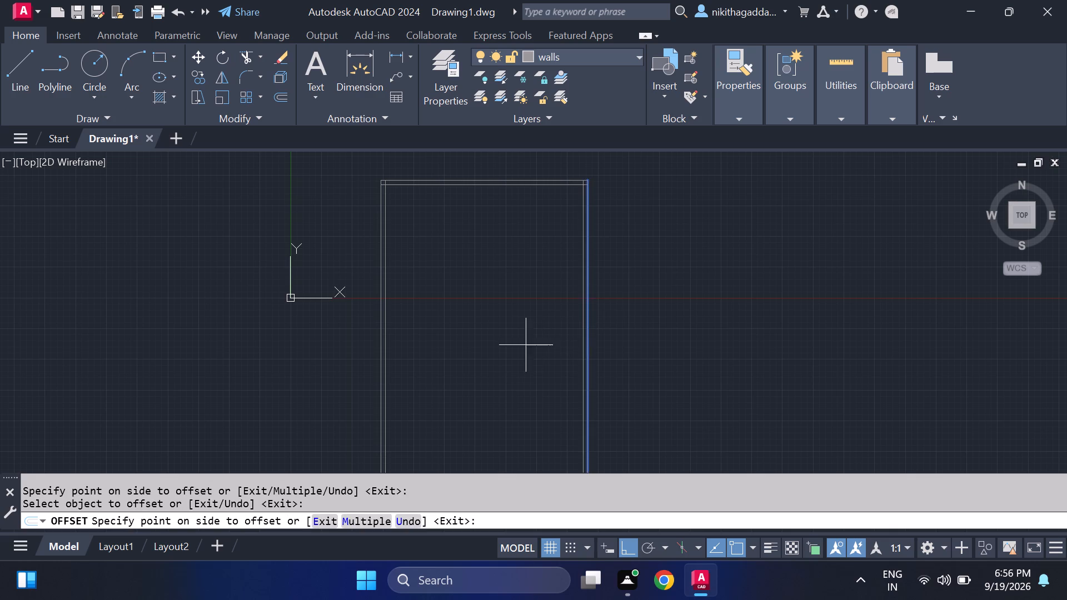
click(516, 356)
middle_drag(507, 390, 502, 322)
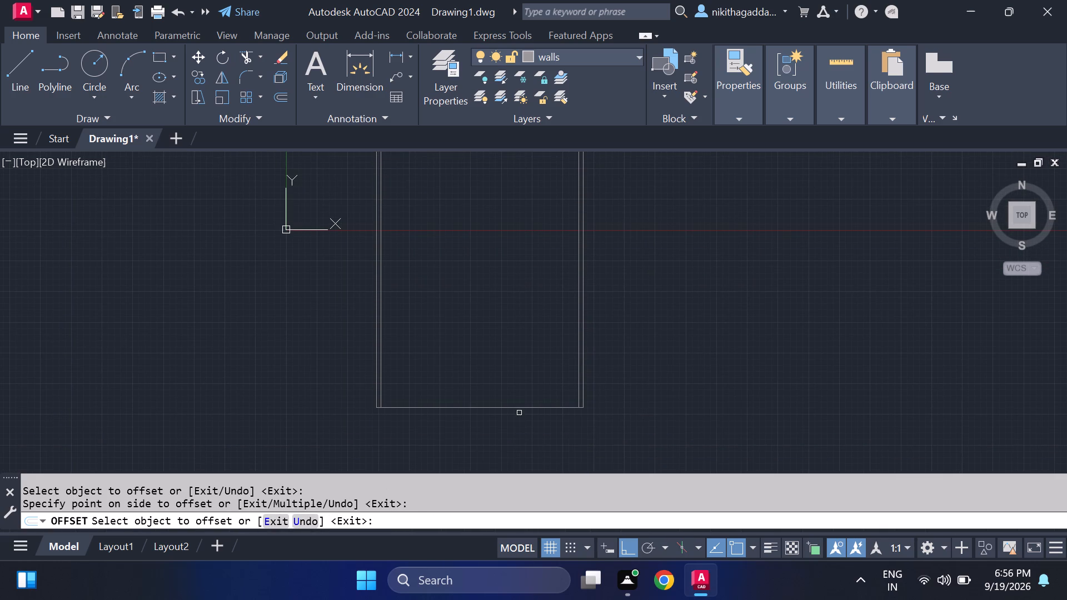
click(522, 408)
click(522, 366)
middle_drag(527, 403, 530, 524)
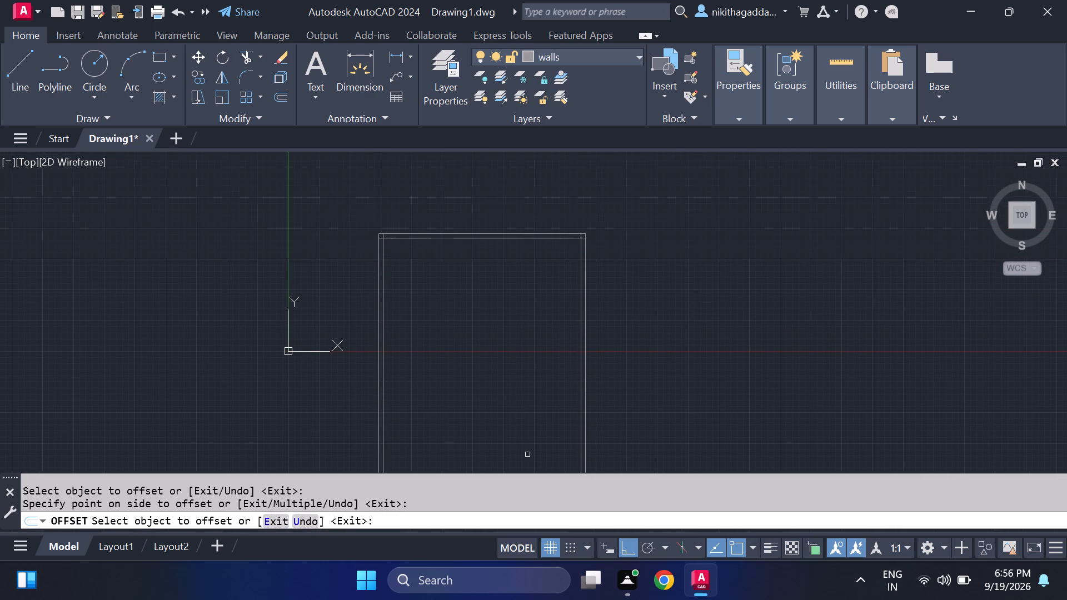
key(Escape)
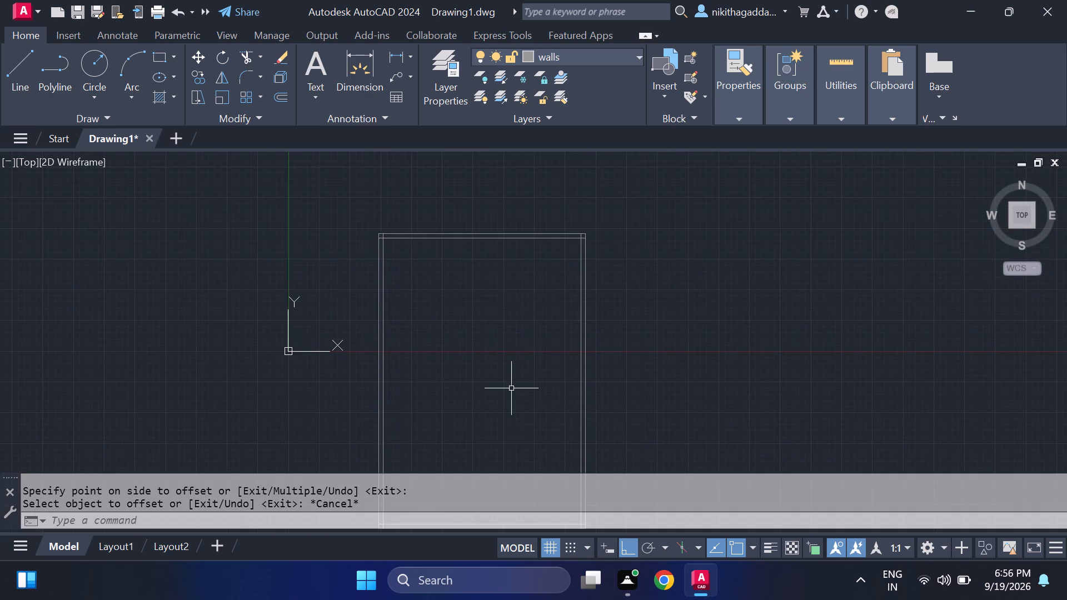
Offset the left wall's inner line 12'6" to the right to place a partition line.
scroll(396, 289, up, 2)
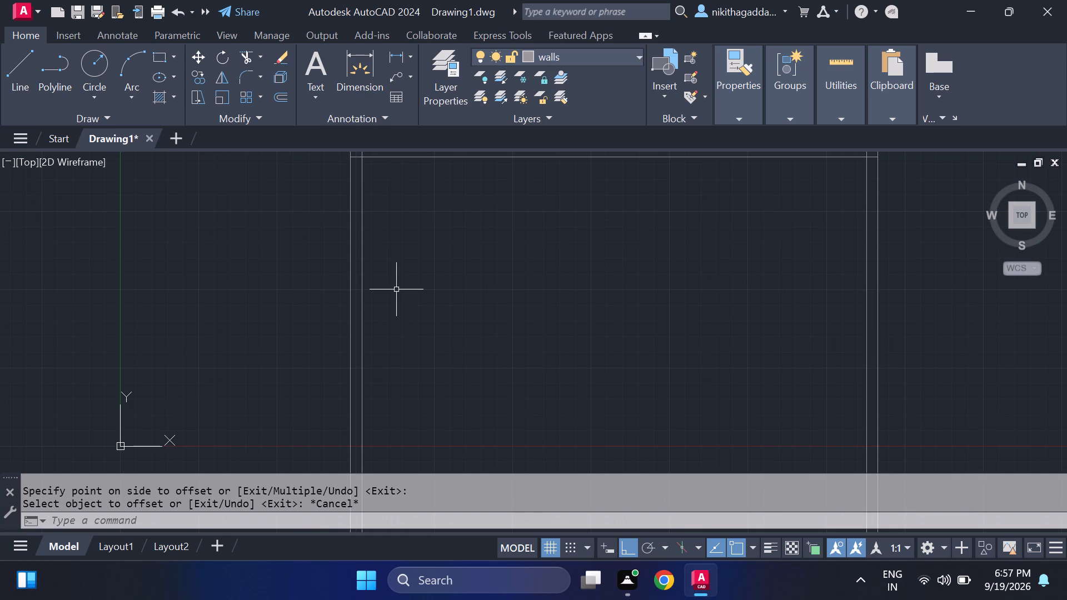
text(of)
key(Return)
text(12'6)
key(shift+quotedbl)
key(Return)
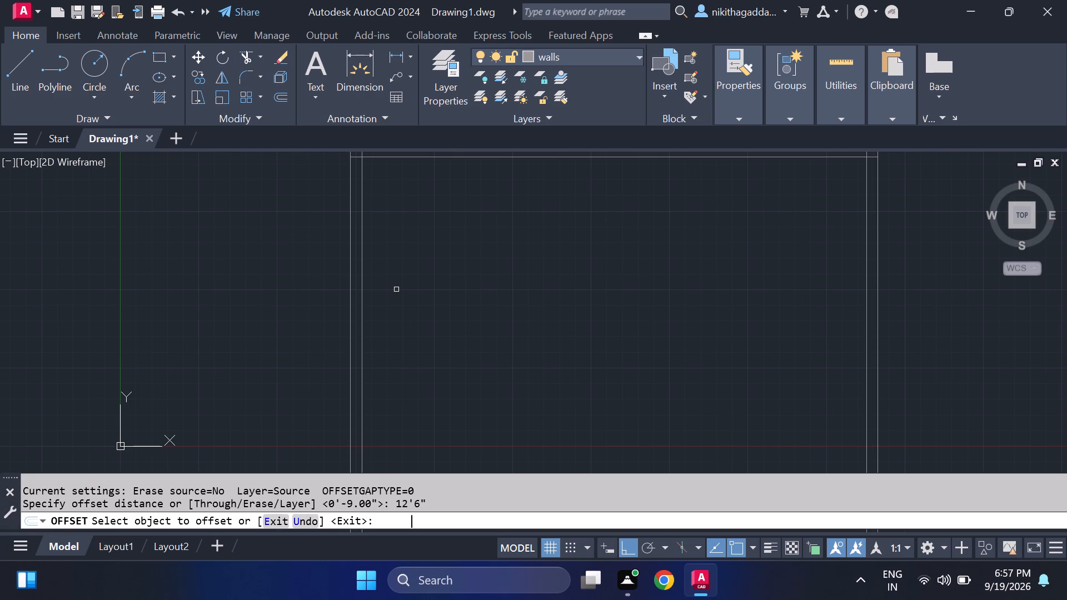
click(362, 287)
click(560, 299)
key(Escape)
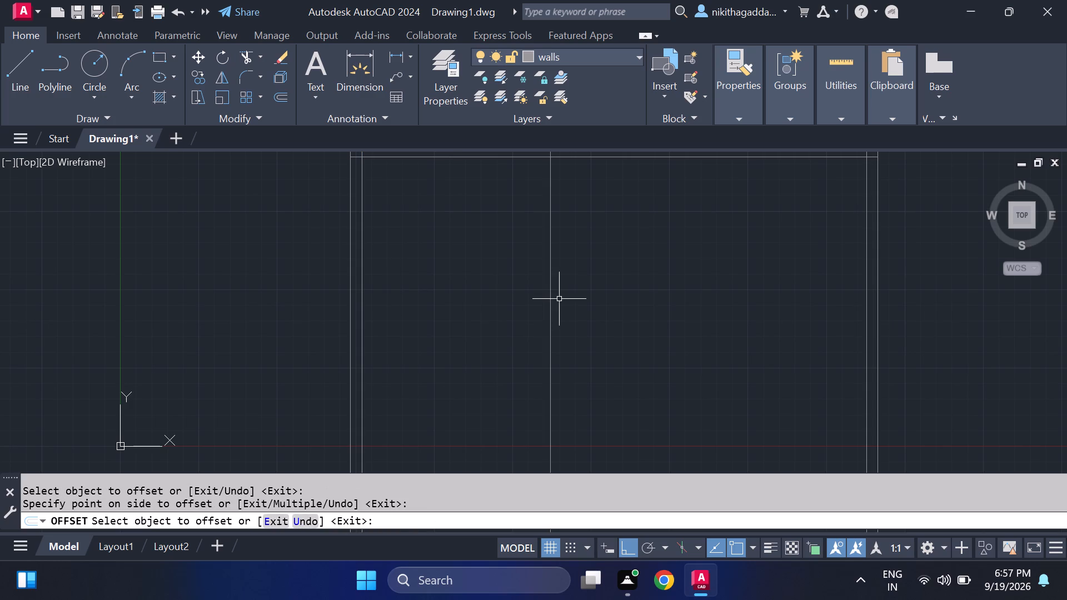
Offset the new vertical partition line 4.5" to the right to form the partition wall's thickness.
text(of)
key(Return)
text(4.5")
key(Return)
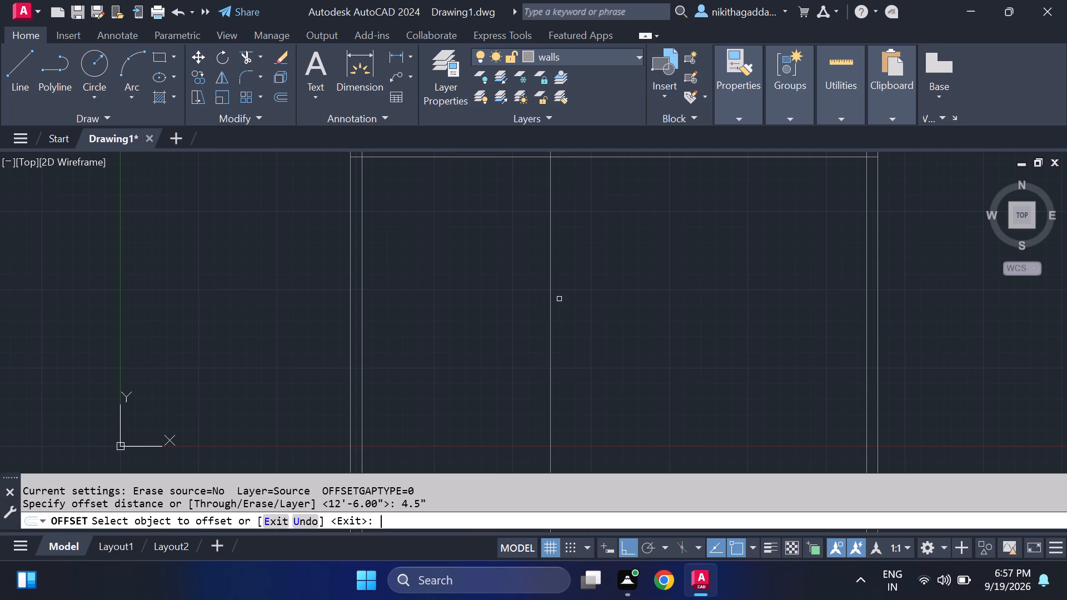
click(547, 314)
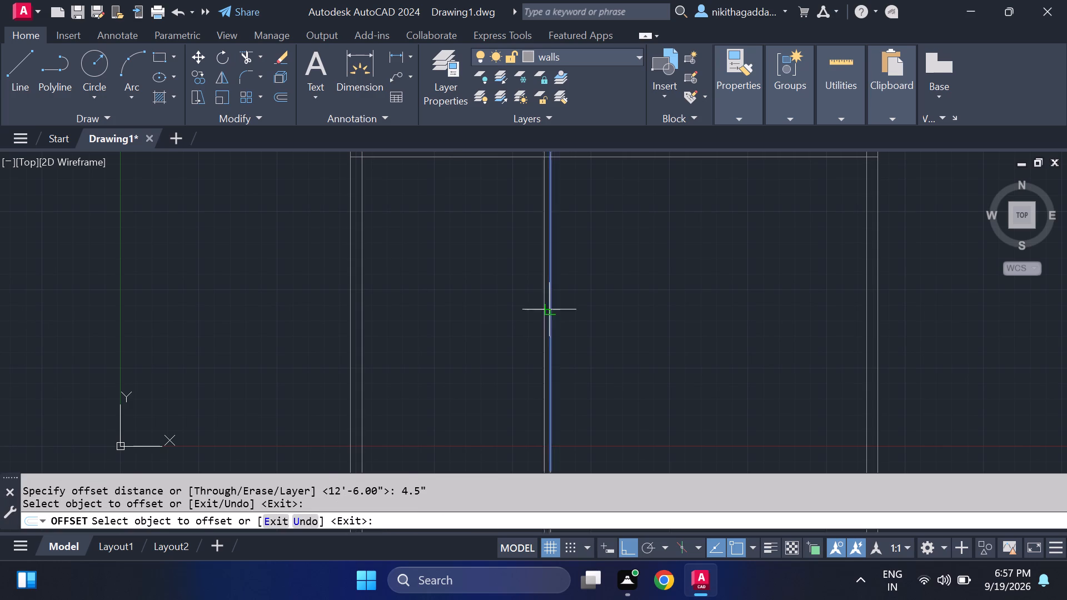
click(549, 309)
click(602, 306)
key(Escape)
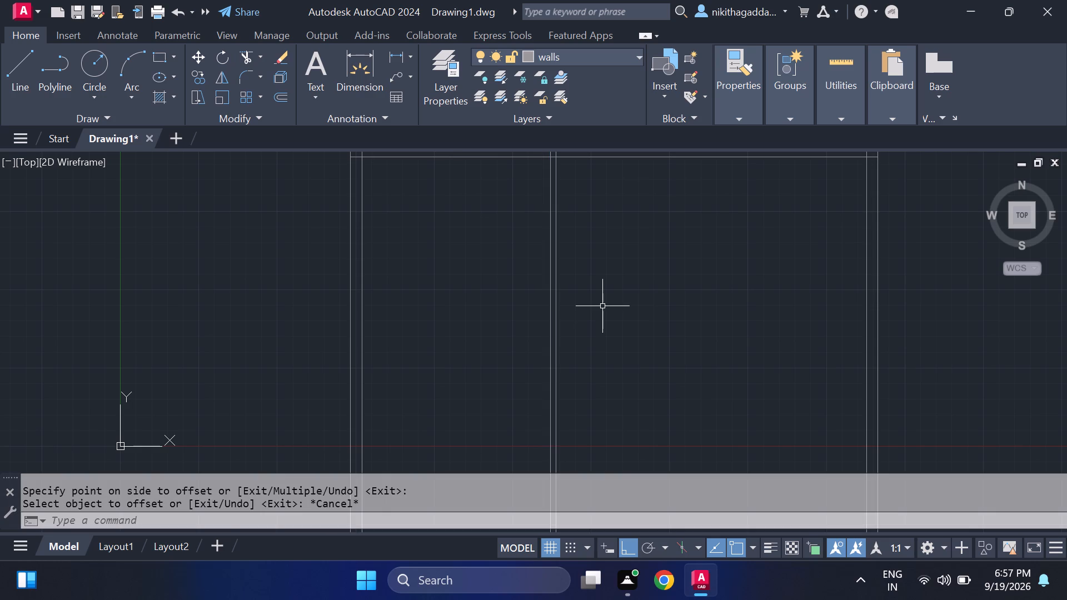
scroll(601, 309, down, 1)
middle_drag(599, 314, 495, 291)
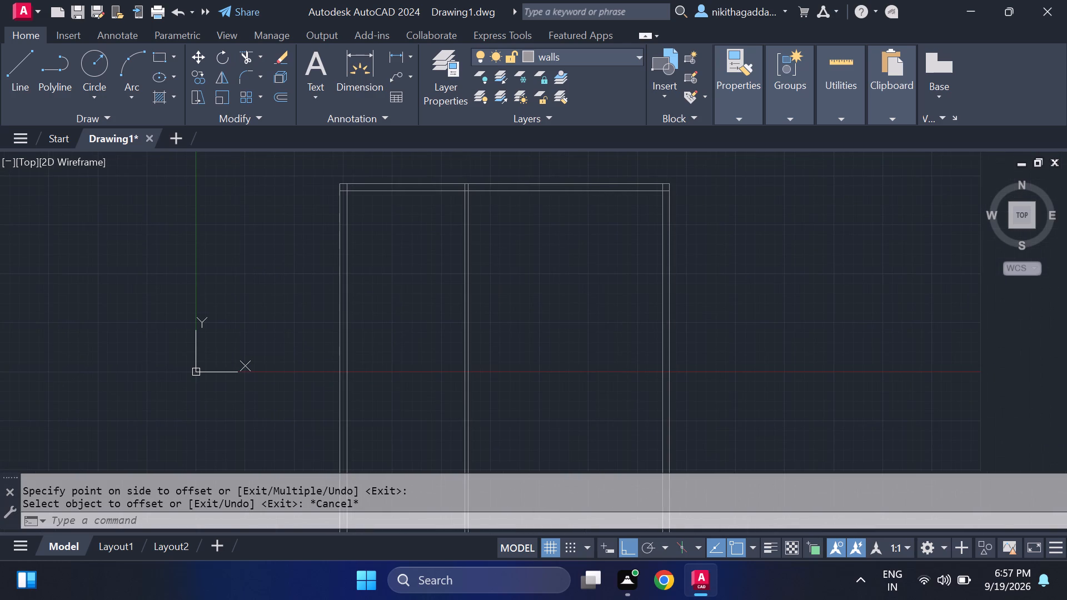
Offset the top wall's inner line 15'5" downward to place a horizontal partition line.
text(of)
key(Return)
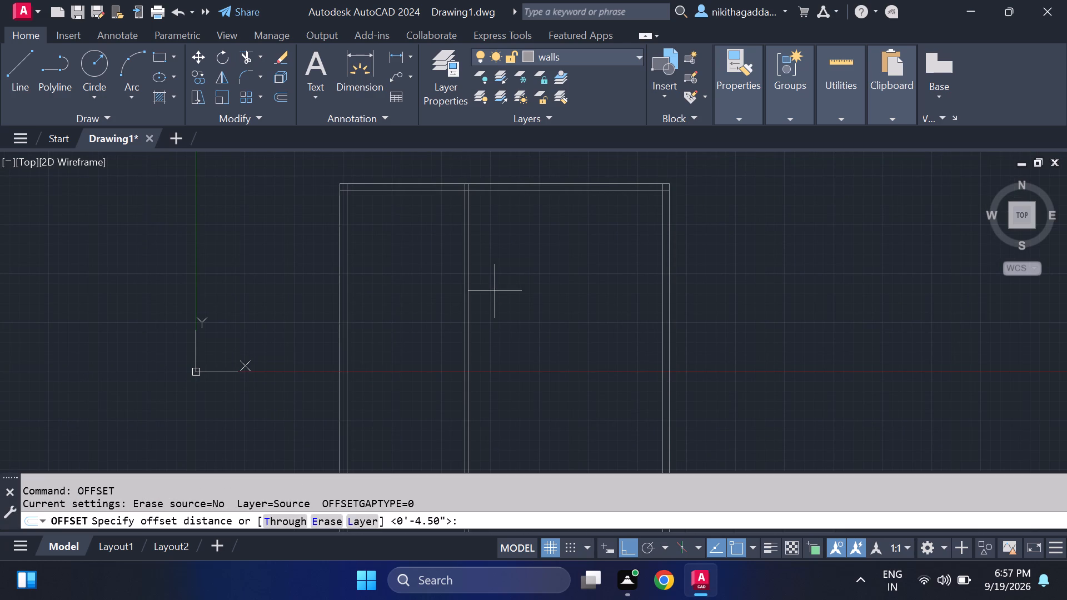
text(15')
text(5")
key(Return)
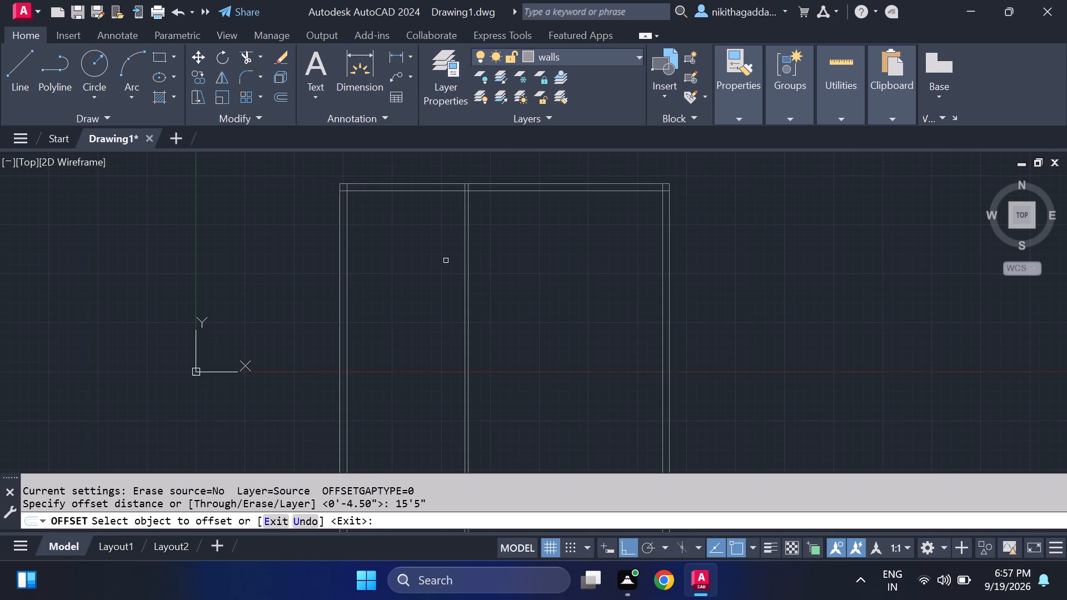
click(415, 190)
click(402, 391)
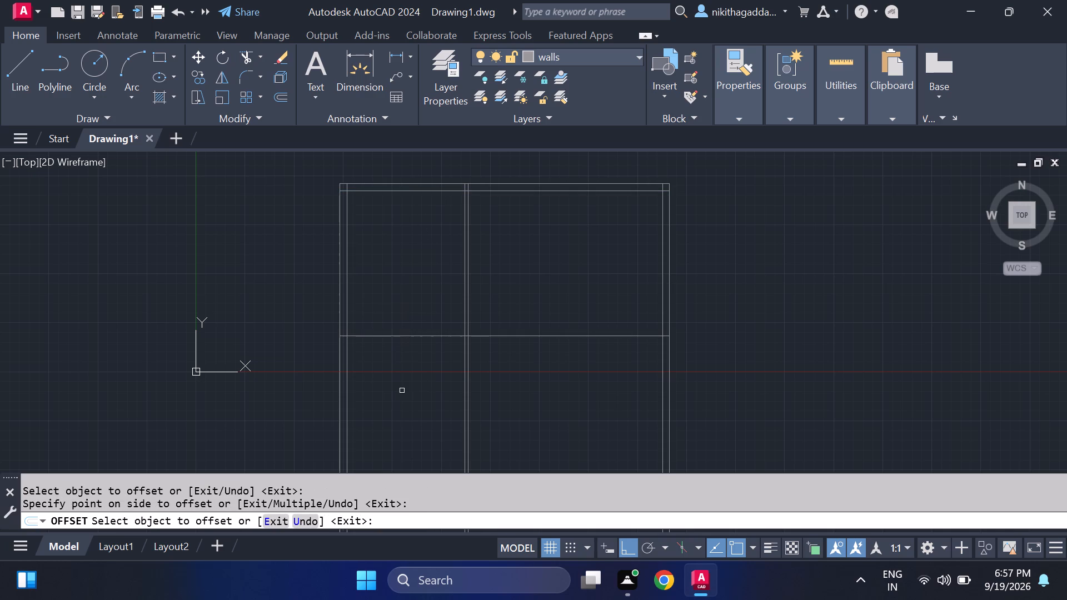
key(Escape)
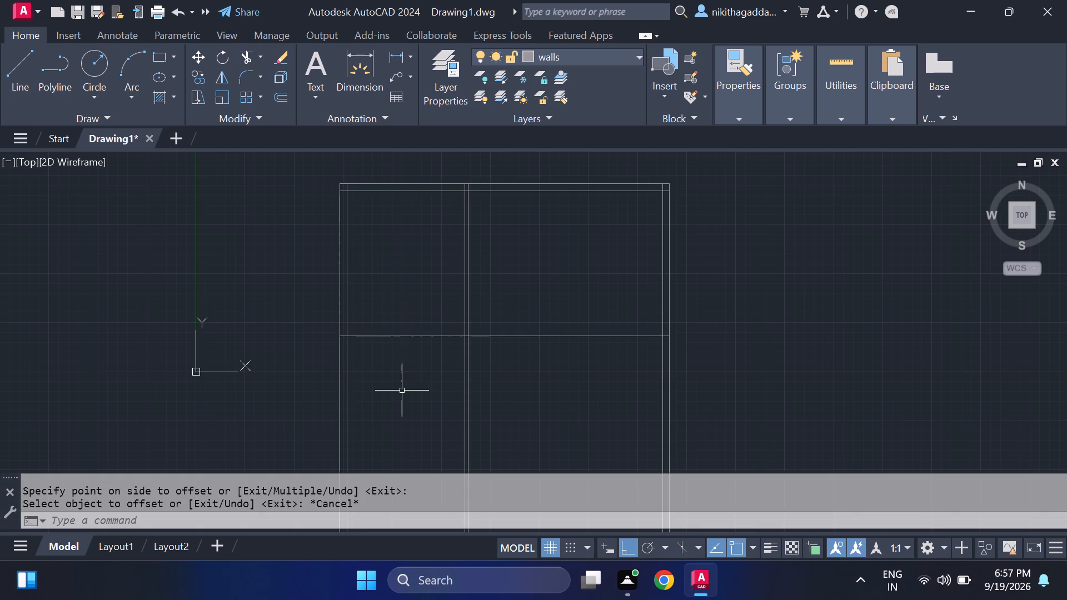
Offset the new horizontal partition line 4.5" downward to form the partition wall's thickness.
text(of)
key(Return)
text(4.5")
key(Return)
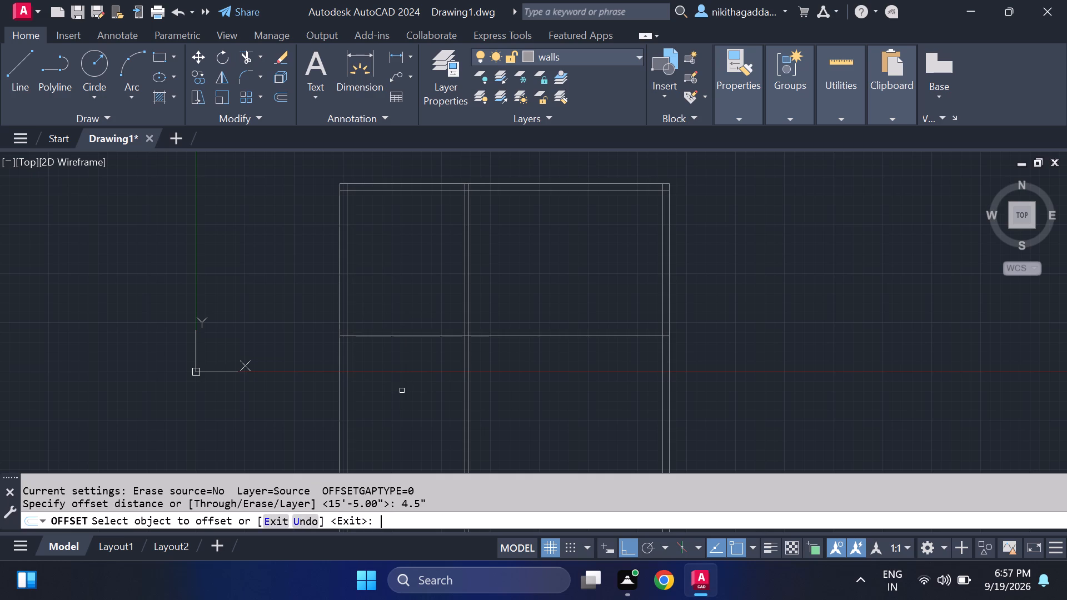
click(396, 337)
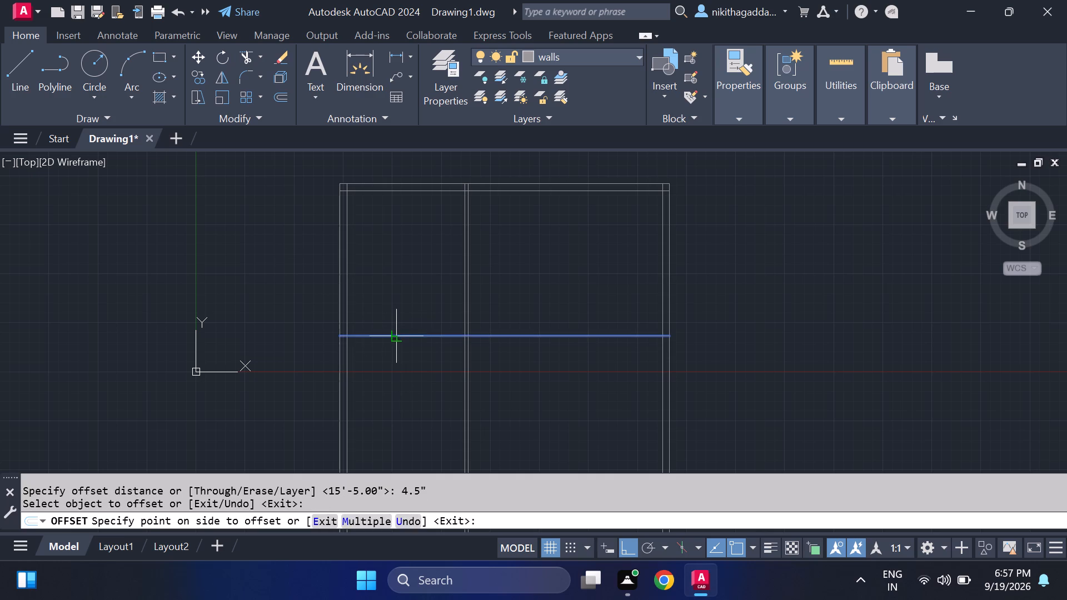
click(393, 356)
key(Escape)
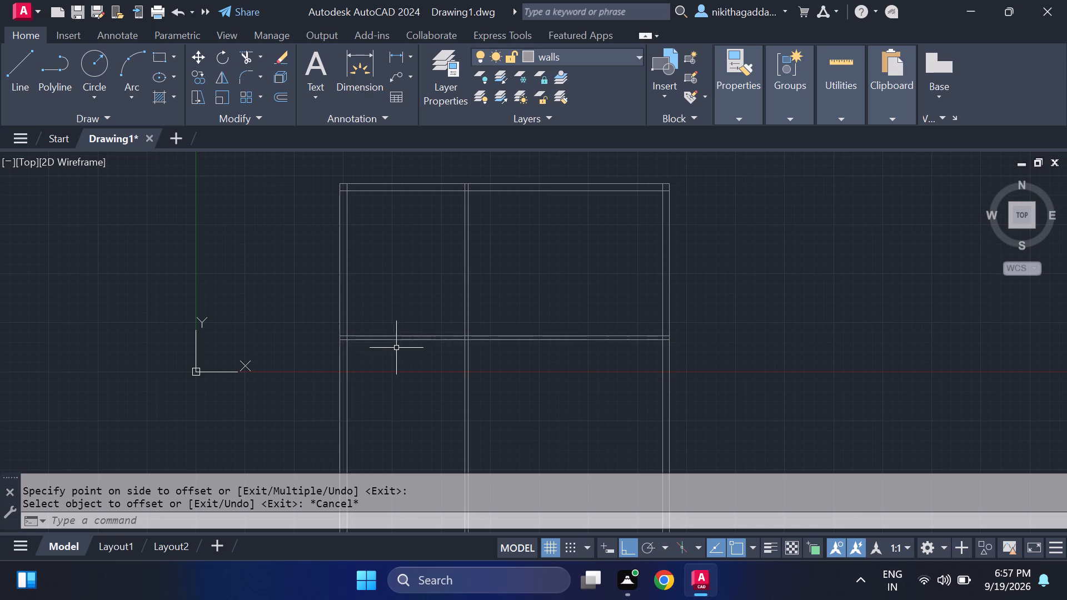
Trim away both lines of the vertical partition below the horizontal partition.
scroll(462, 299, up, 1)
scroll(570, 291, down, 2)
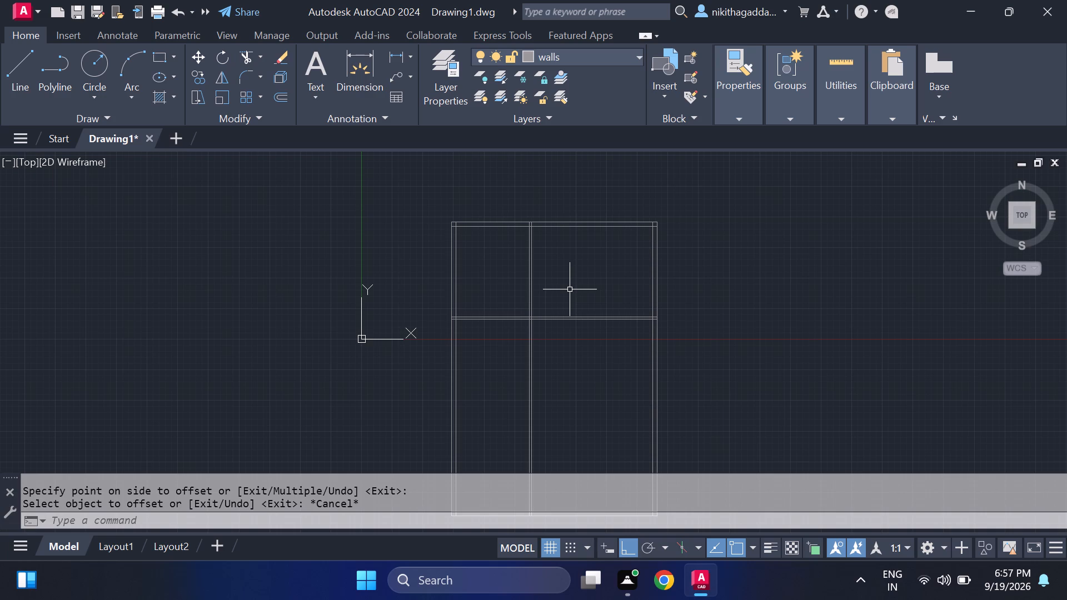
text(tr)
key(Escape)
text(tr)
key(Return)
drag(540, 381, 516, 424)
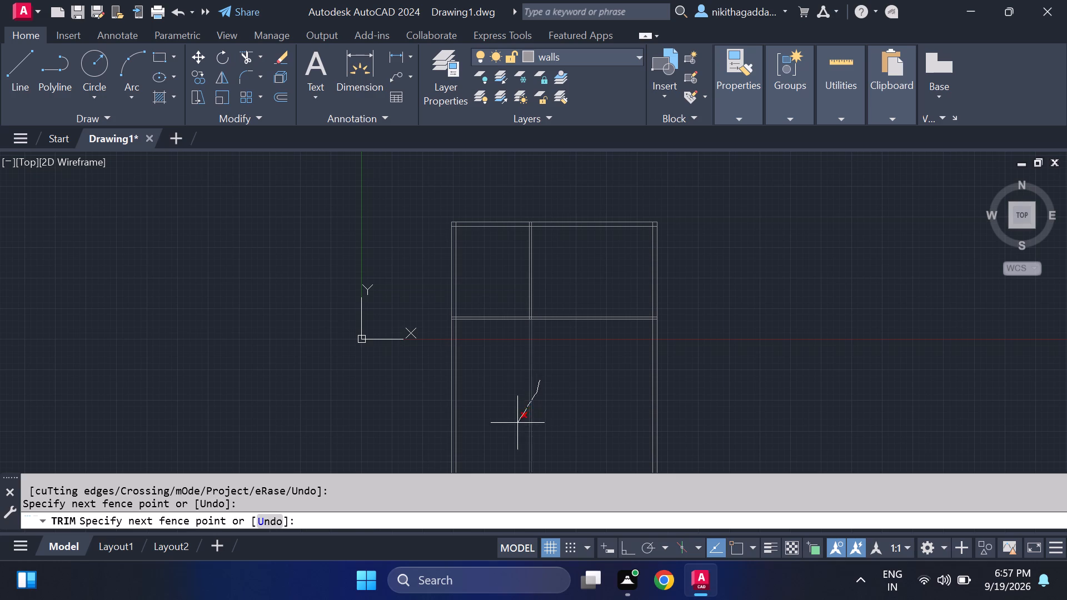
drag(516, 424, 516, 424)
scroll(561, 283, up, 1)
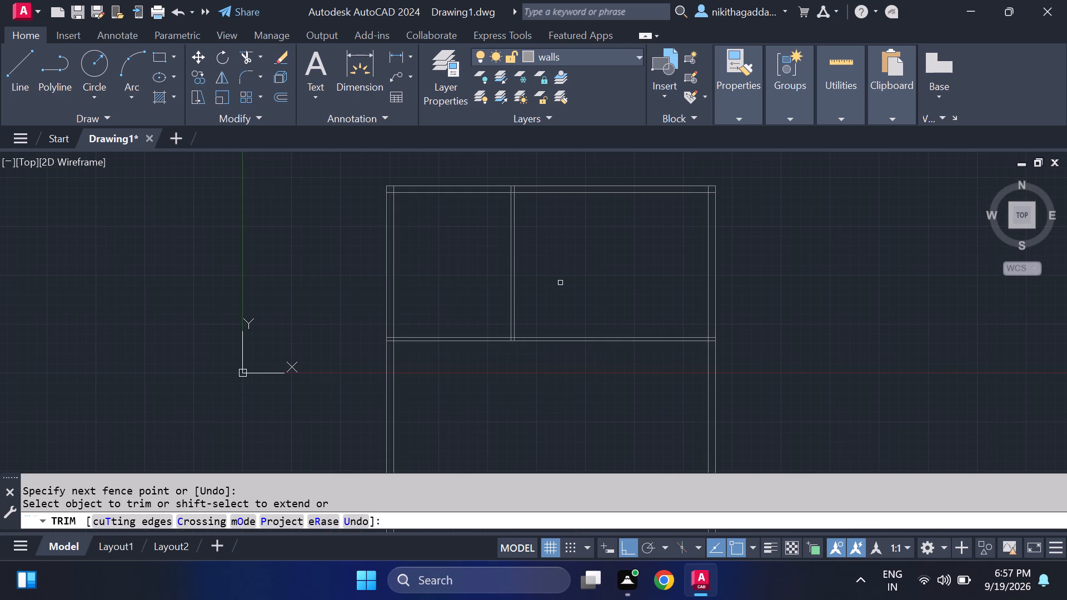
key(Escape)
Offset the vertical partition's right-hand line 5' to the right to place a second vertical partition line.
scroll(564, 256, up, 1)
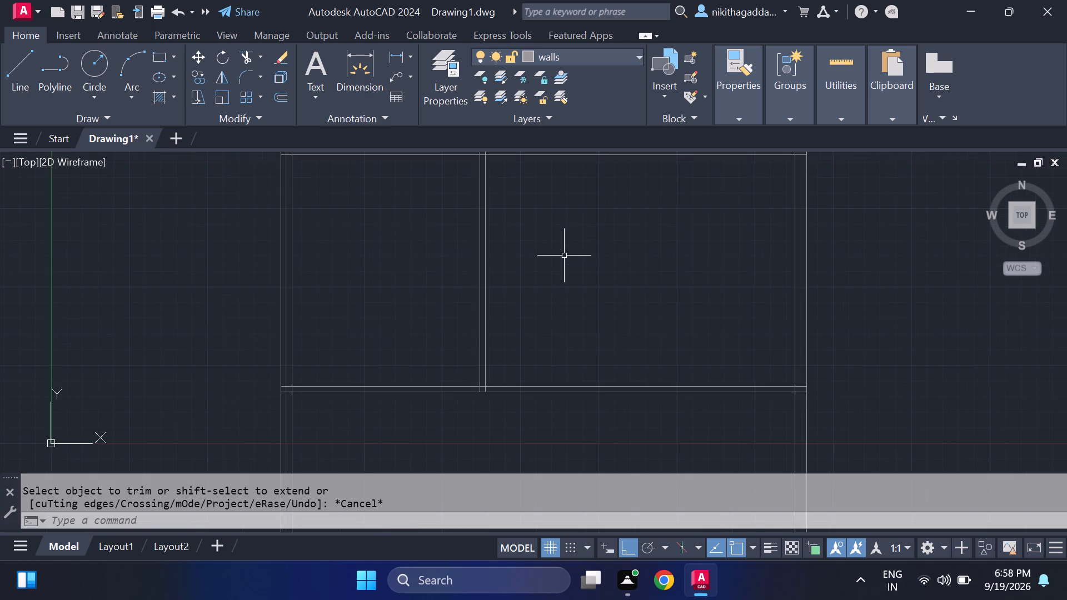
middle_drag(562, 258, 535, 303)
text(of)
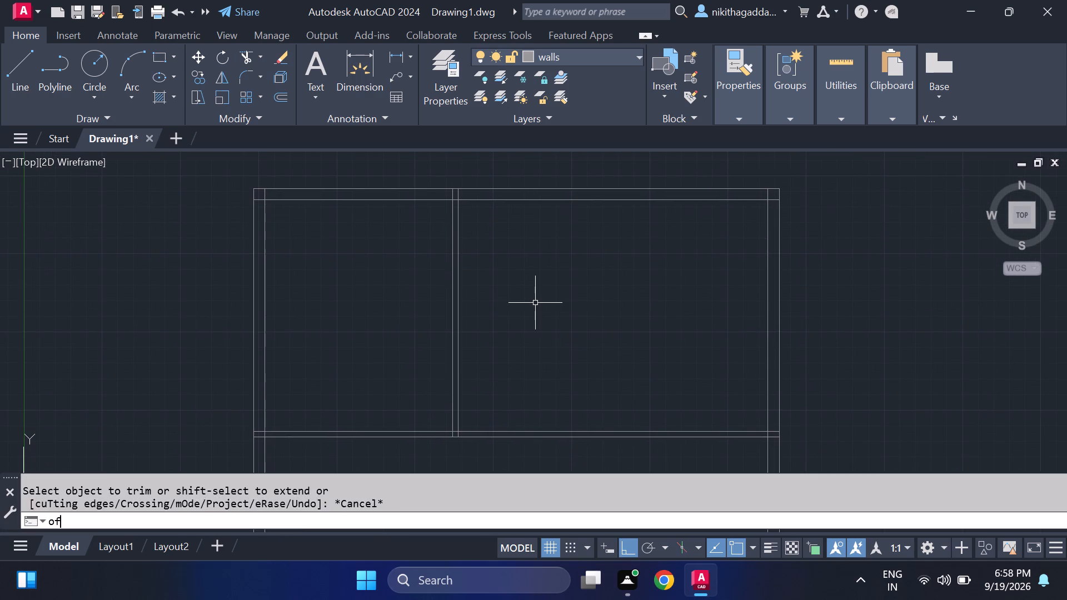
key(Return)
text(5')
key(Return)
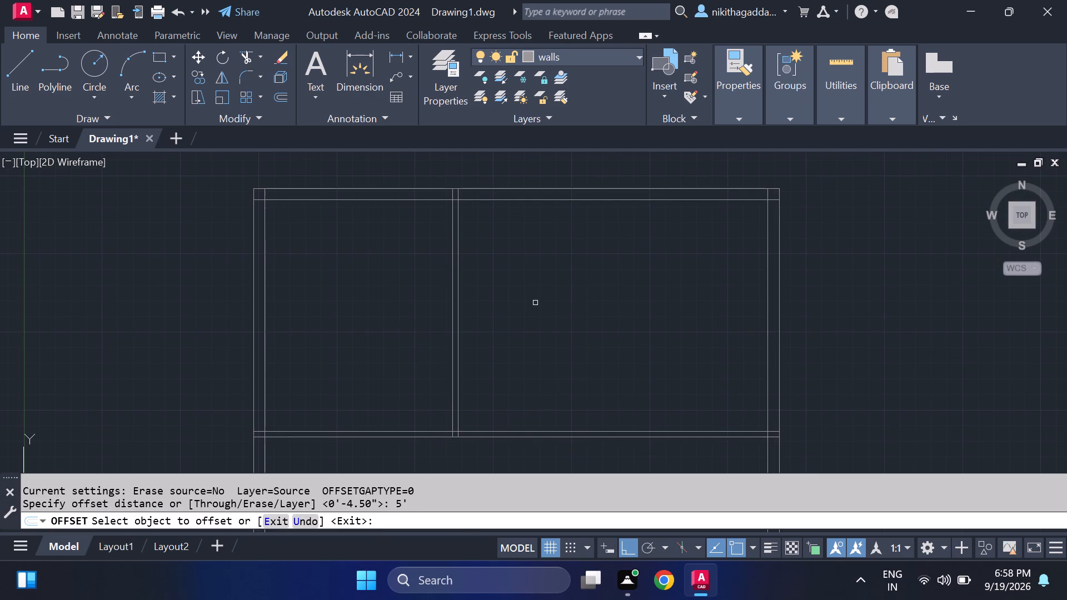
click(457, 280)
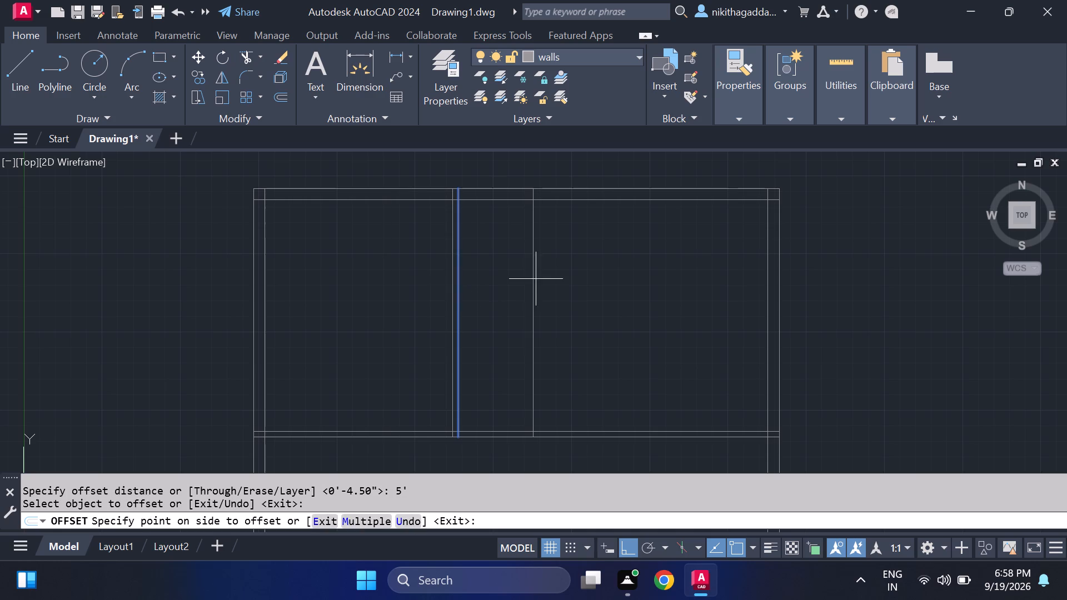
click(539, 278)
key(Escape)
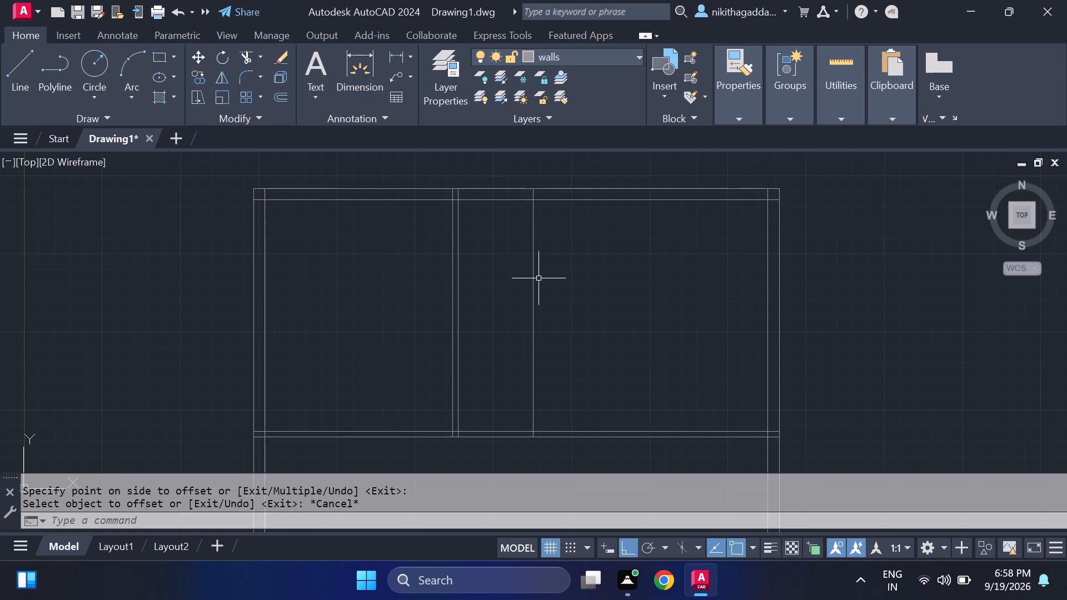
Offset the second vertical partition line 4.5" to the right to give that partition its thickness.
text(of)
key(Return)
text(4.5")
key(Return)
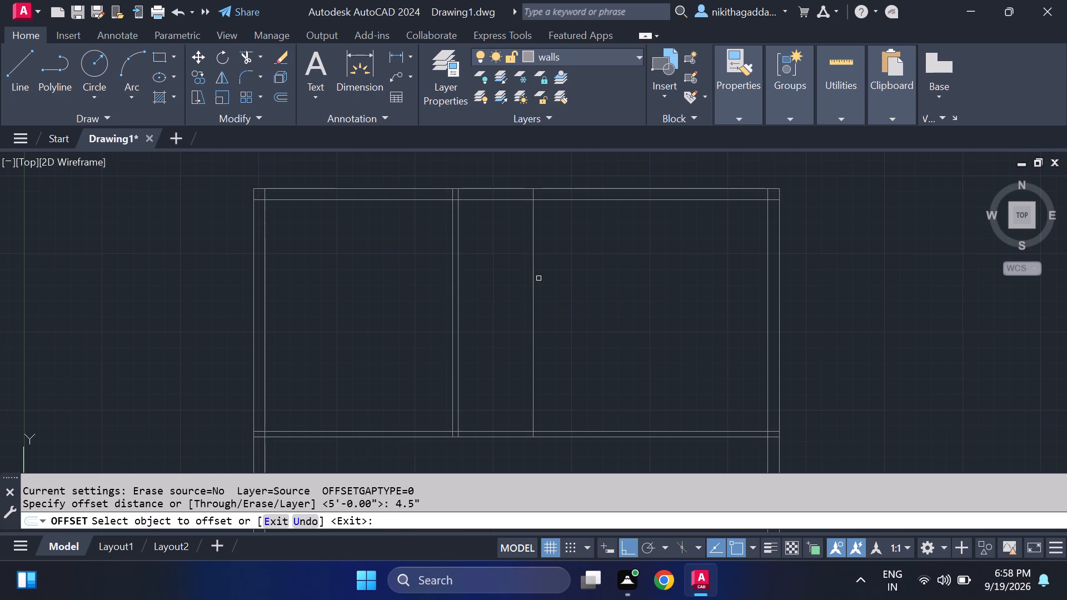
click(532, 291)
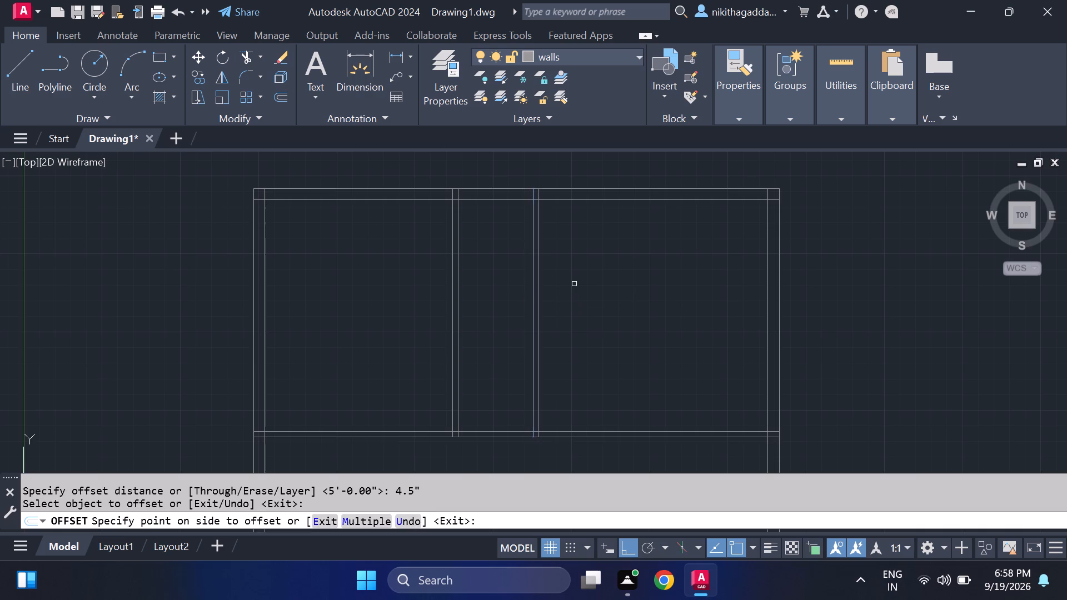
click(574, 284)
key(Escape)
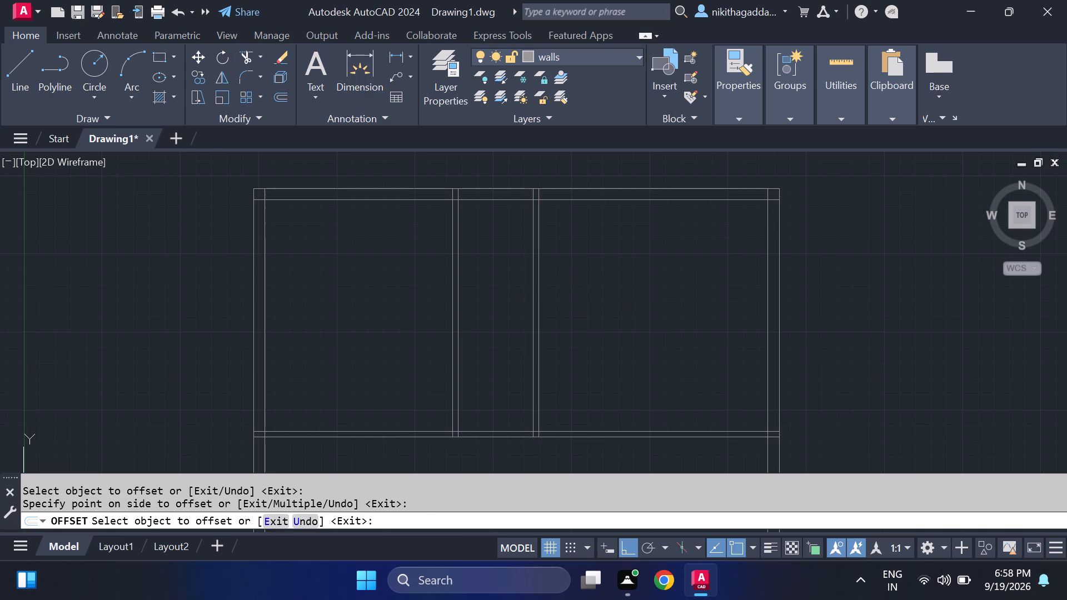
Offset the top wall's inner line 8' downward to place another horizontal partition line.
text(of)
key(Return)
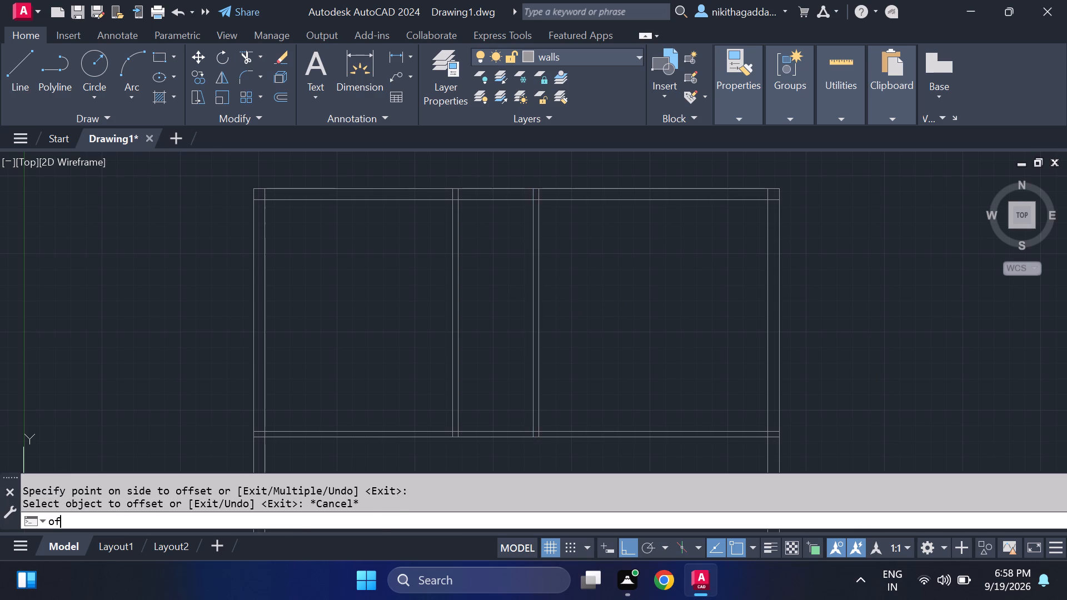
text(8')
key(Return)
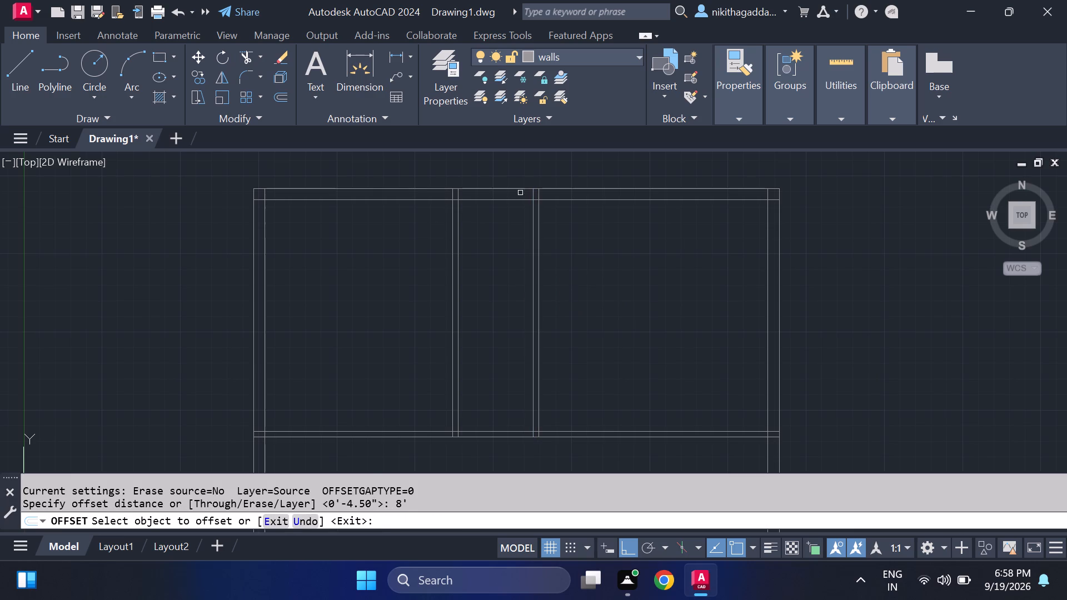
click(512, 199)
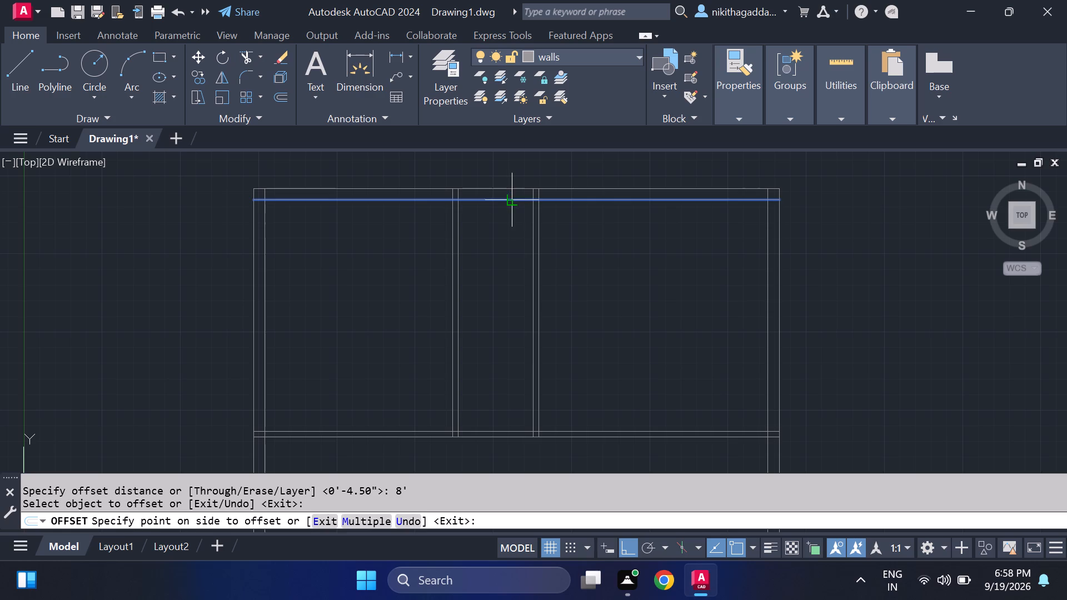
click(488, 338)
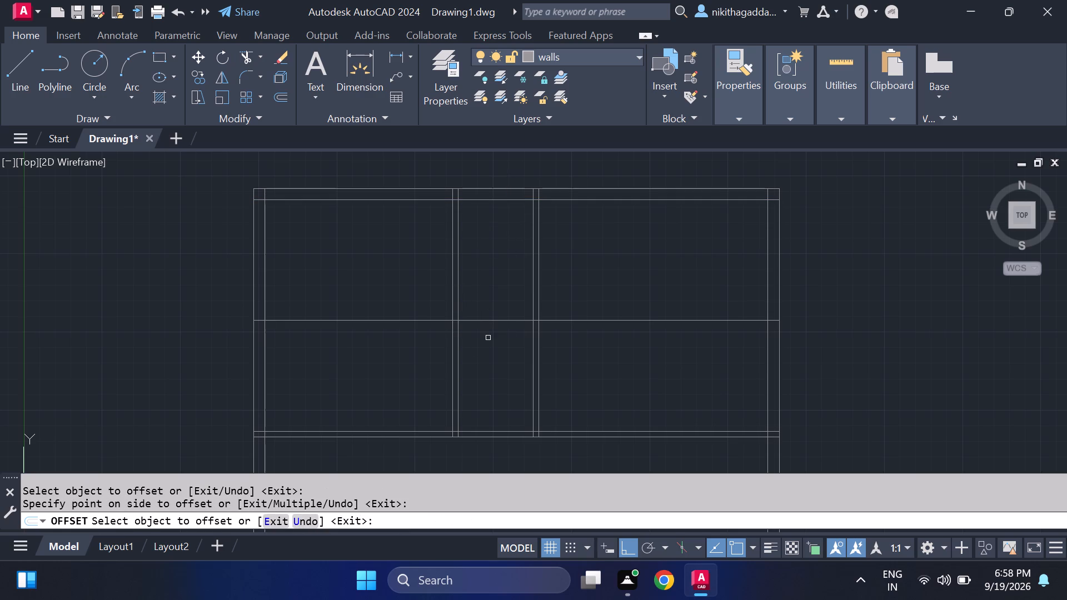
key(Escape)
Offset the upper horizontal partition line 4.5" downward to form its wall thickness.
text(of)
key(Return)
key(4)
text(.5")
key(Return)
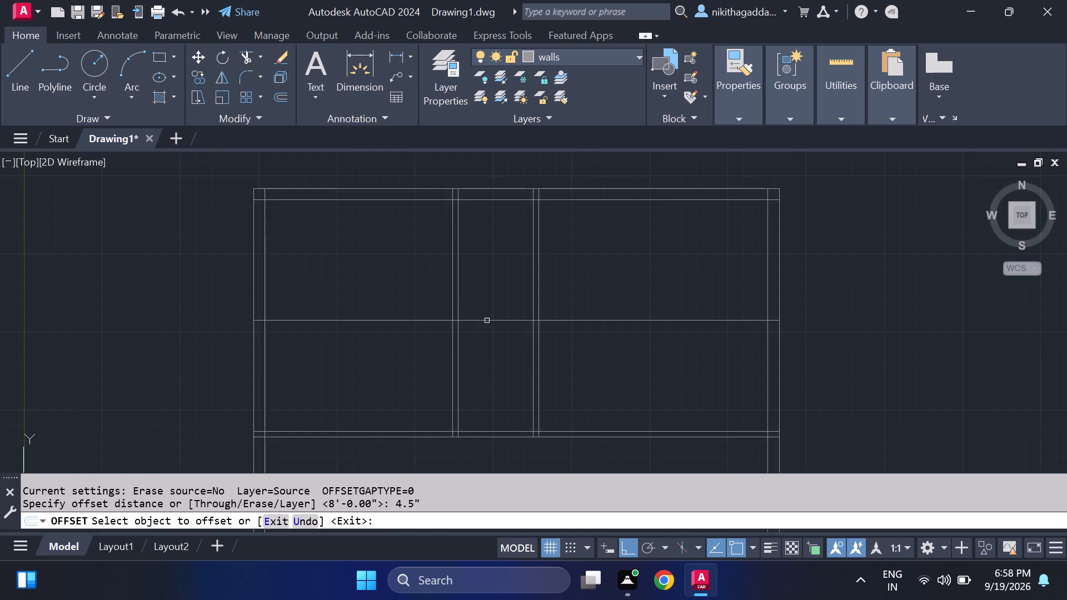
click(487, 321)
click(489, 352)
key(Escape)
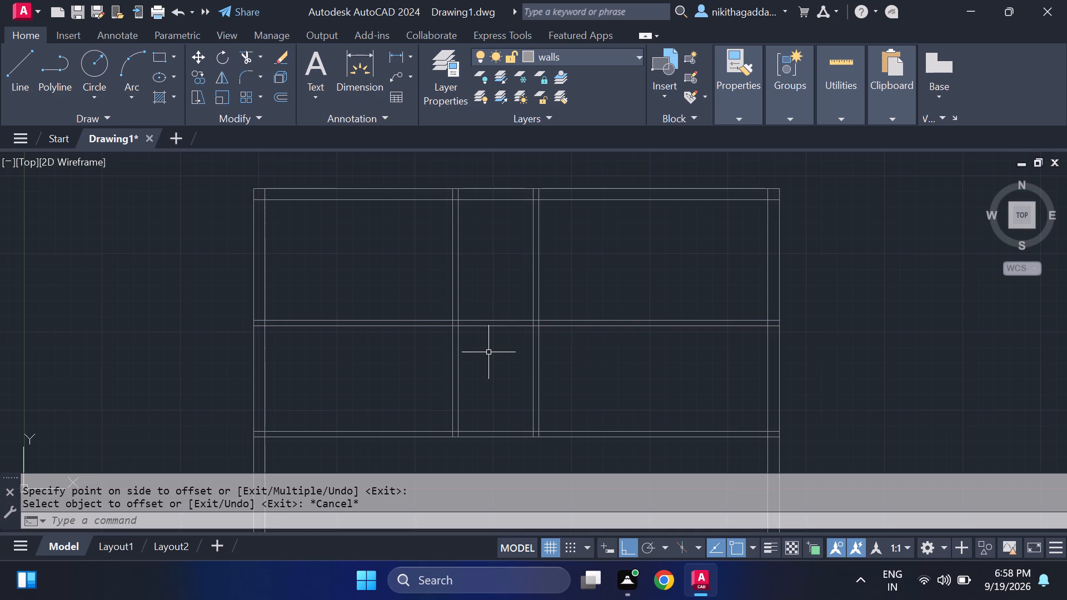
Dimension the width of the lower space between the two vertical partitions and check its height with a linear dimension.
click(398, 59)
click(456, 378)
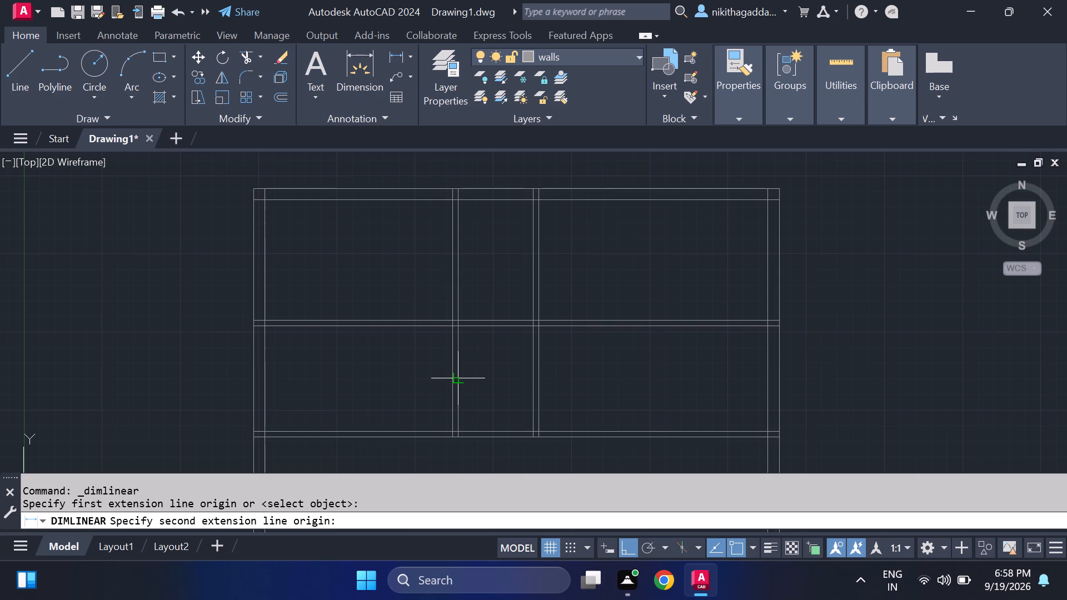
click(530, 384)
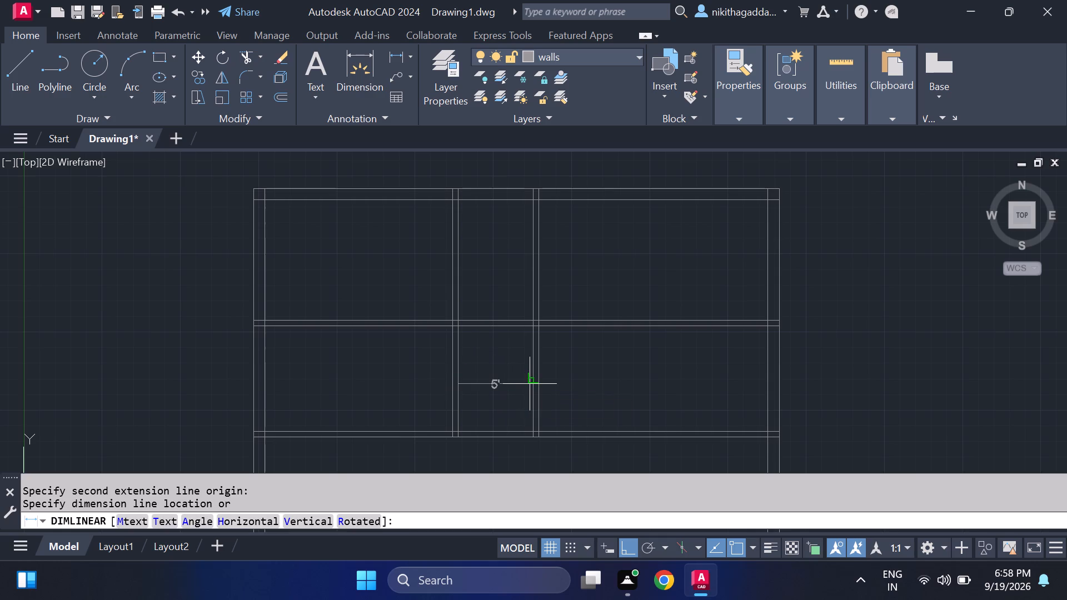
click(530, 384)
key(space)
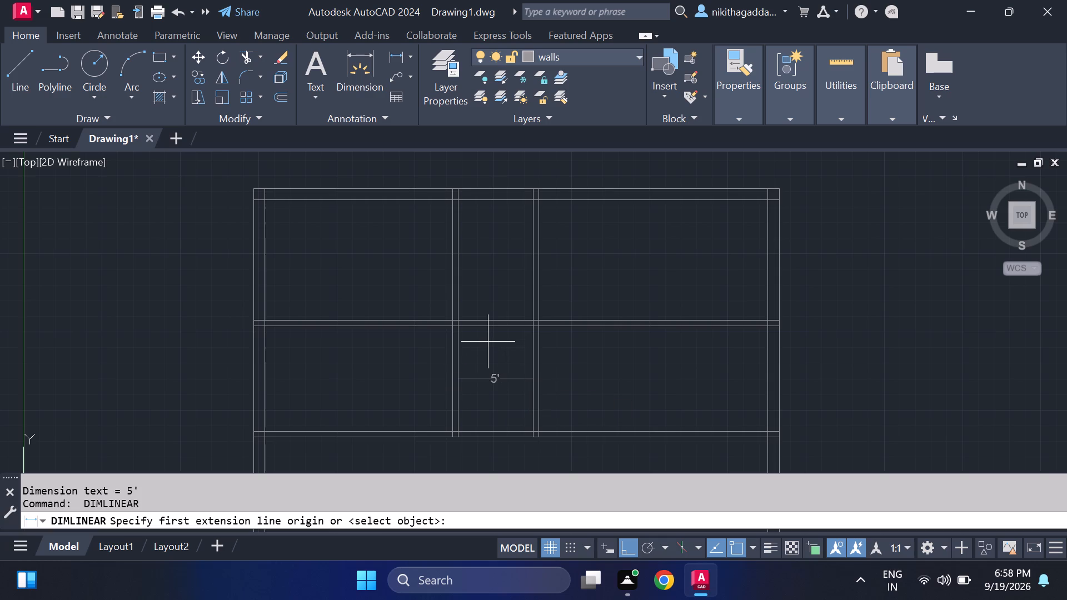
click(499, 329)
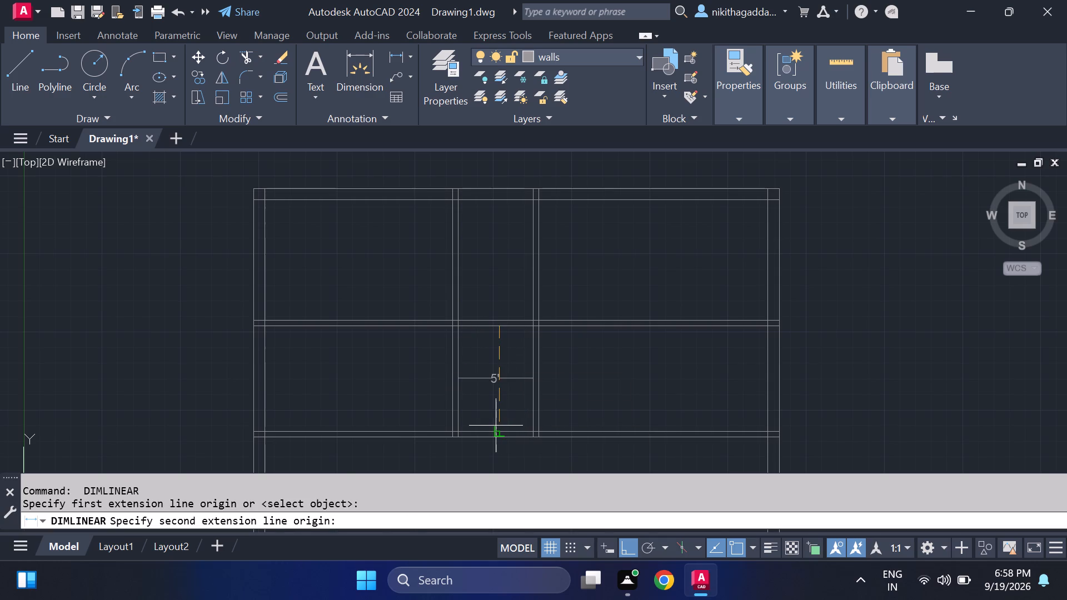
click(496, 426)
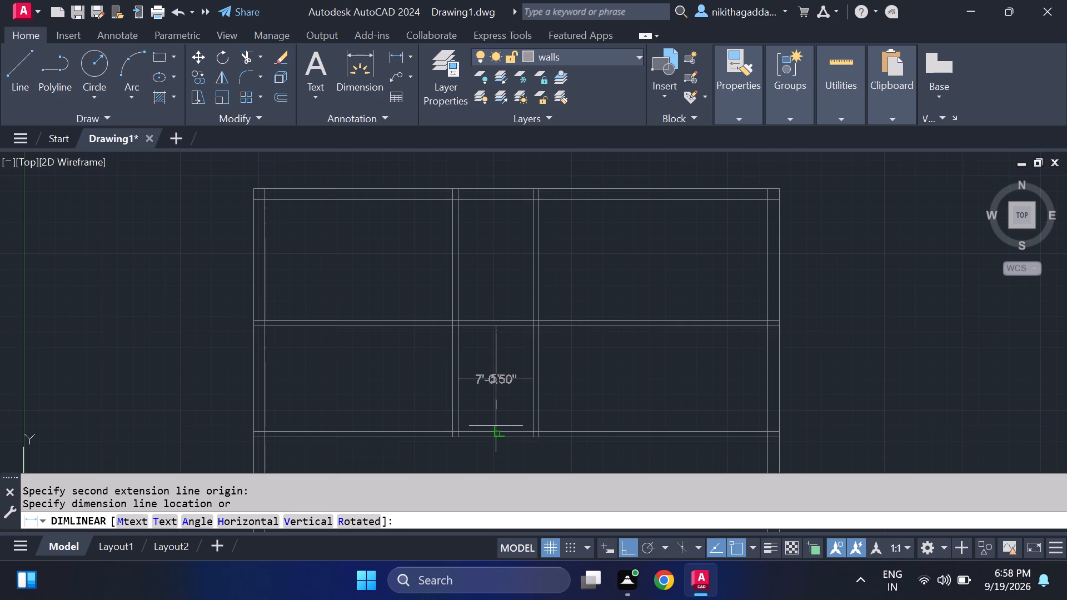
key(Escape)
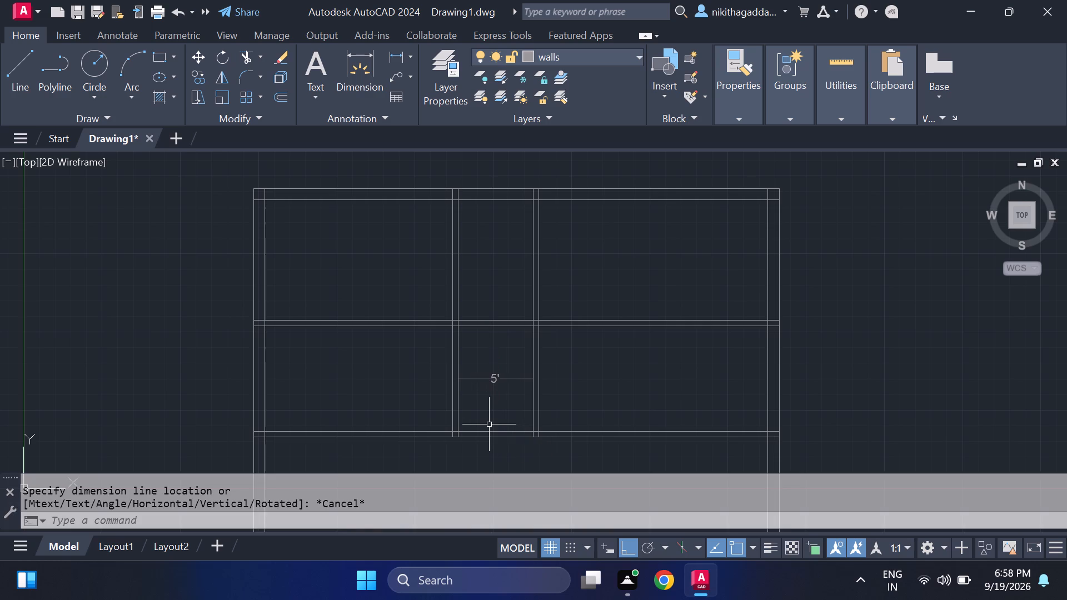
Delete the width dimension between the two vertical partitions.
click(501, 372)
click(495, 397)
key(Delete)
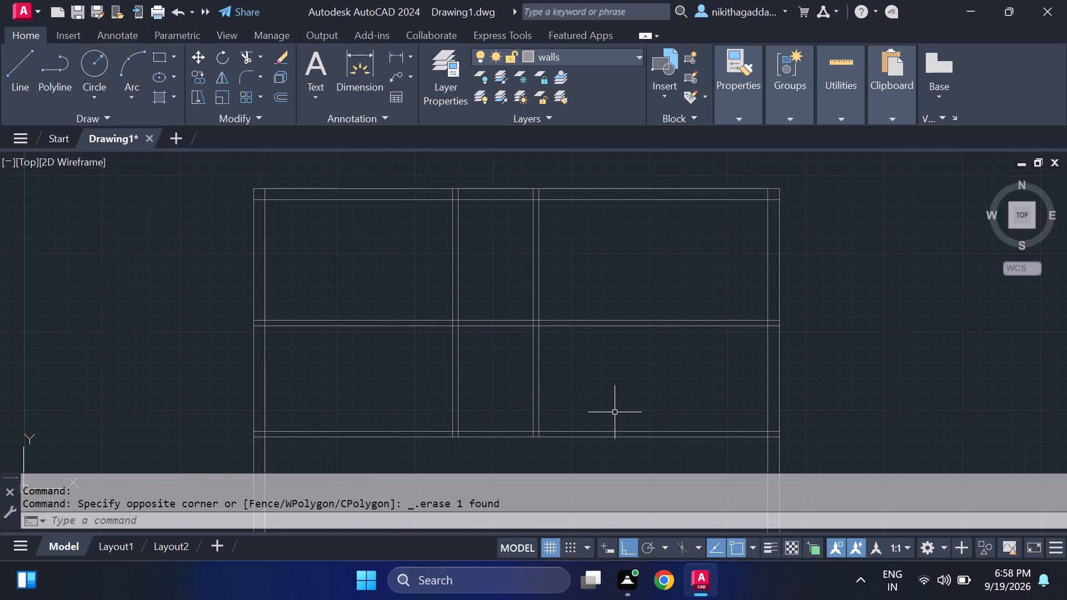
Trim the upper horizontal partition lines out of the left room and the left exterior wall.
text(tr)
key(Return)
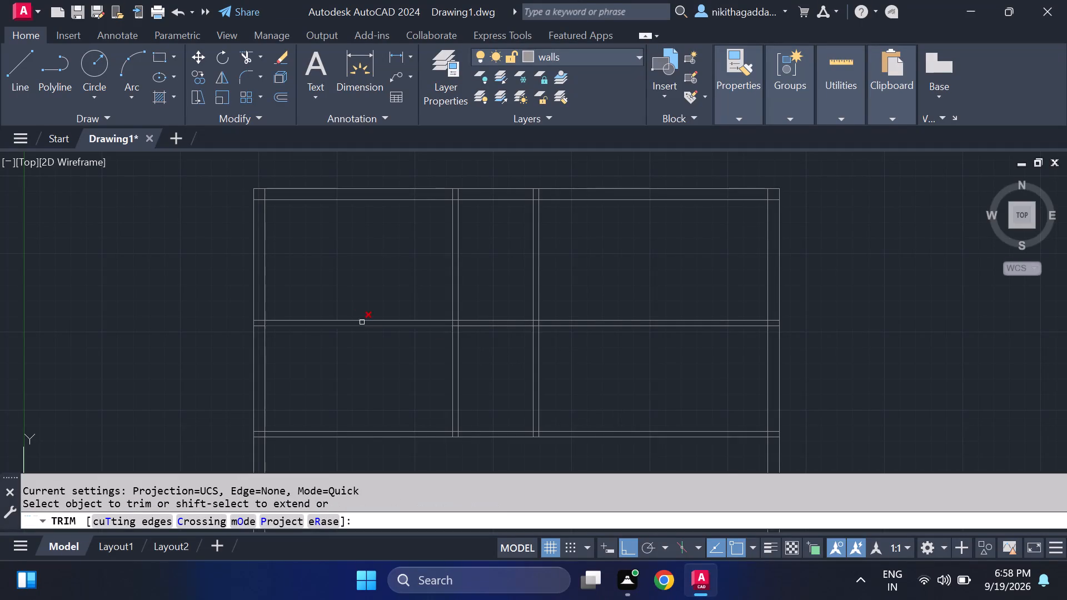
drag(375, 303, 350, 379)
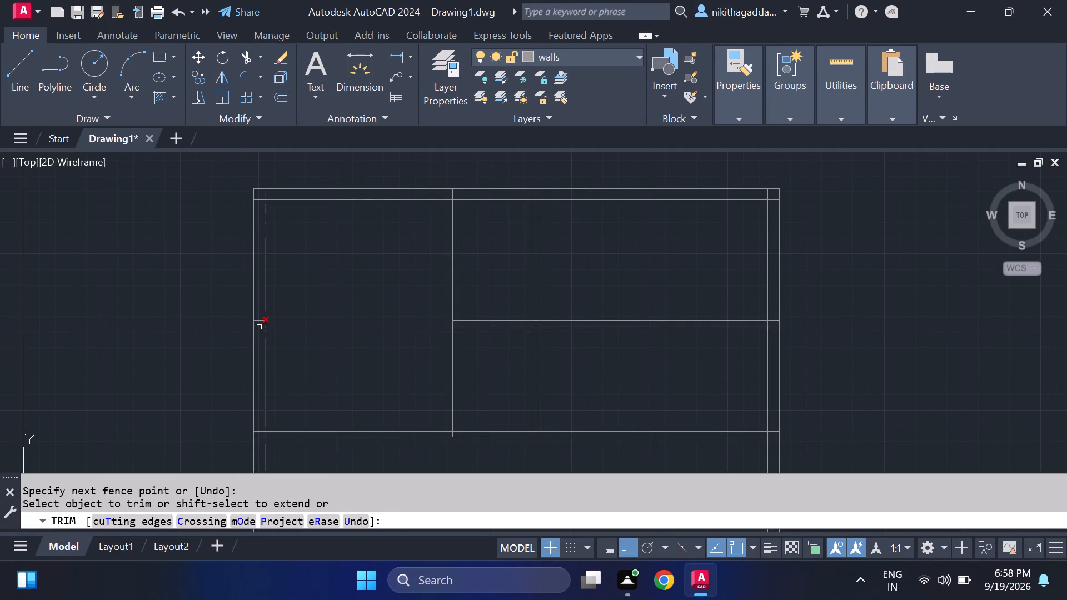
scroll(259, 327, up, 1)
click(259, 327)
click(263, 314)
scroll(574, 335, down, 1)
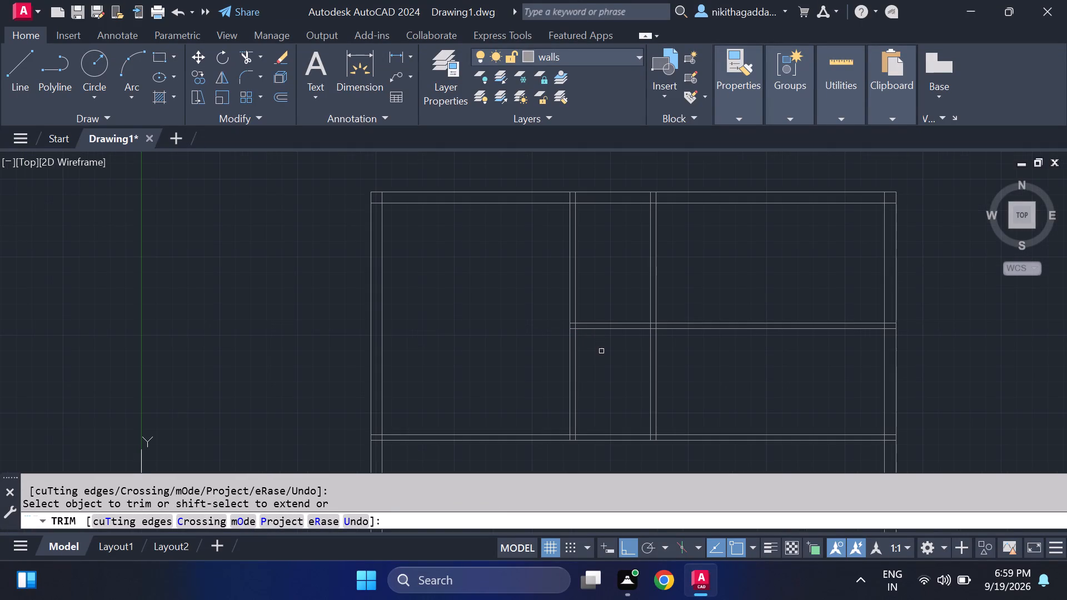
Trim the upper horizontal partition lines out of the right room and the right exterior wall.
middle_drag(629, 356, 546, 326)
drag(631, 264, 655, 347)
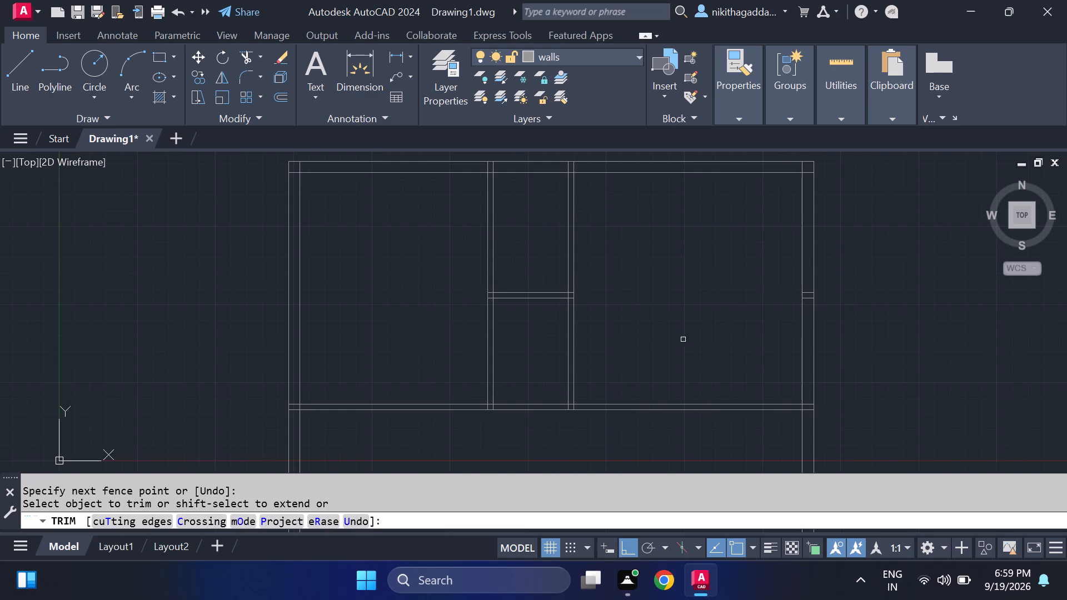
click(810, 294)
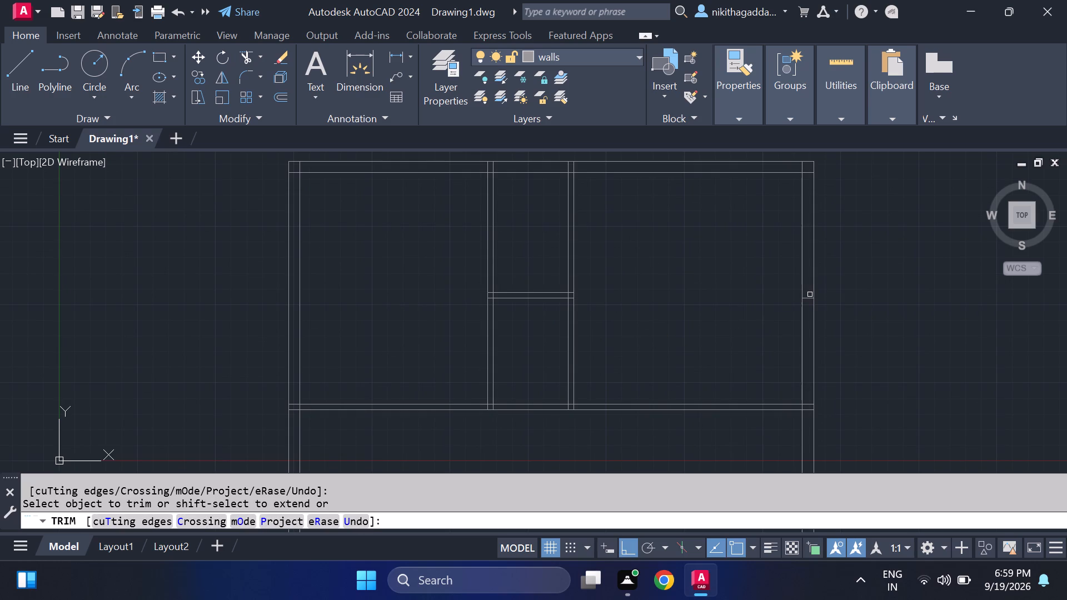
click(809, 298)
Trim the inner exterior wall lines where they overrun at the plan's top right and top left corners.
drag(798, 169, 807, 170)
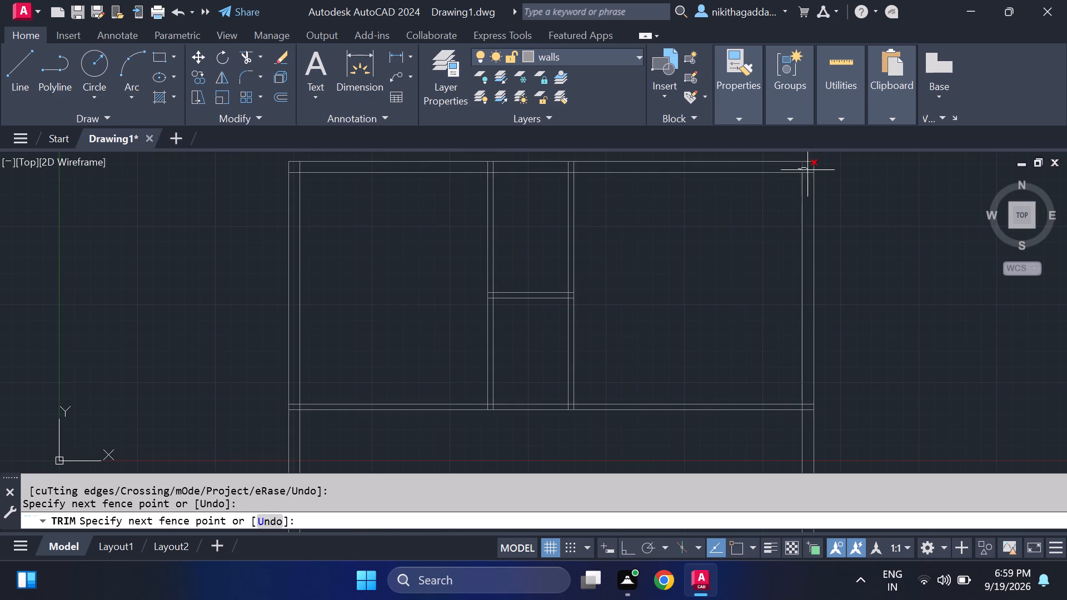
drag(807, 170, 810, 176)
scroll(293, 142, up, 5)
drag(306, 167, 262, 192)
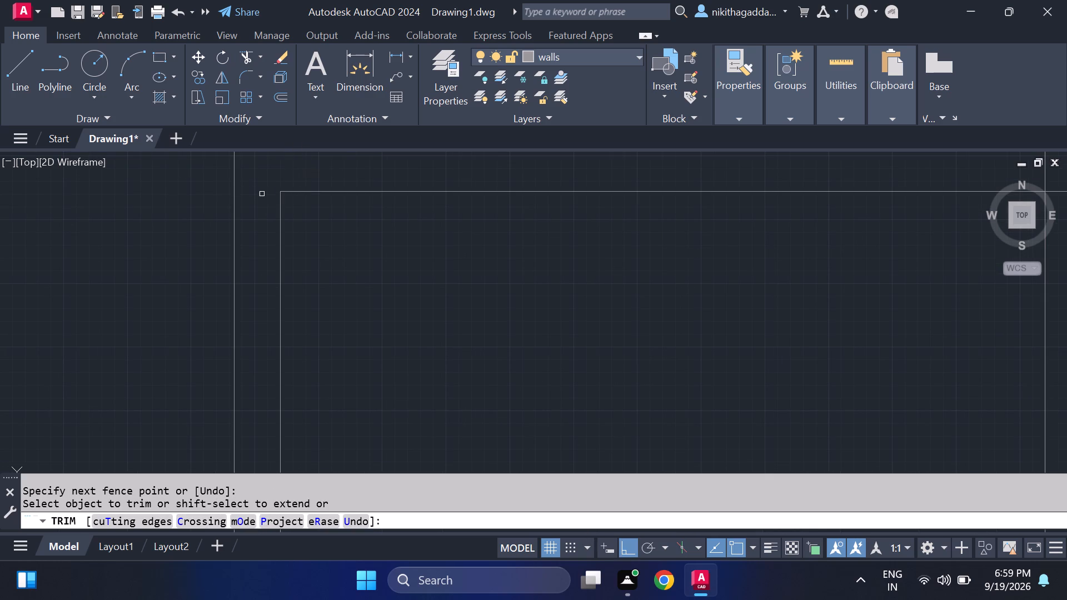
scroll(369, 237, down, 4)
middle_drag(413, 355, 410, 298)
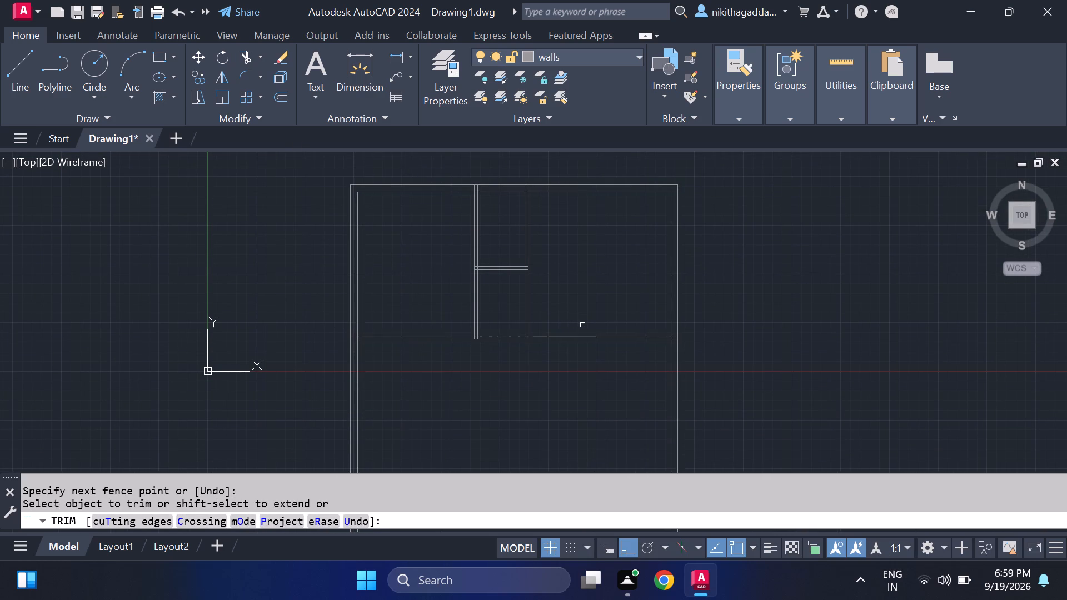
key(Escape)
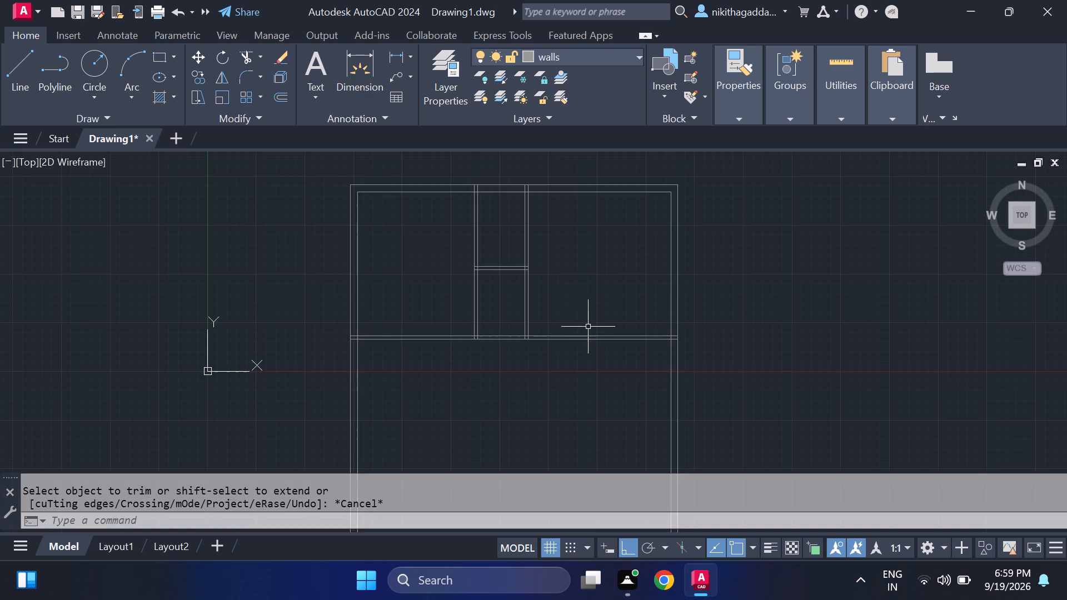
Offset the inner line of the right exterior wall 7' to the left into the right room.
scroll(597, 330, up, 1)
middle_drag(610, 328, 423, 359)
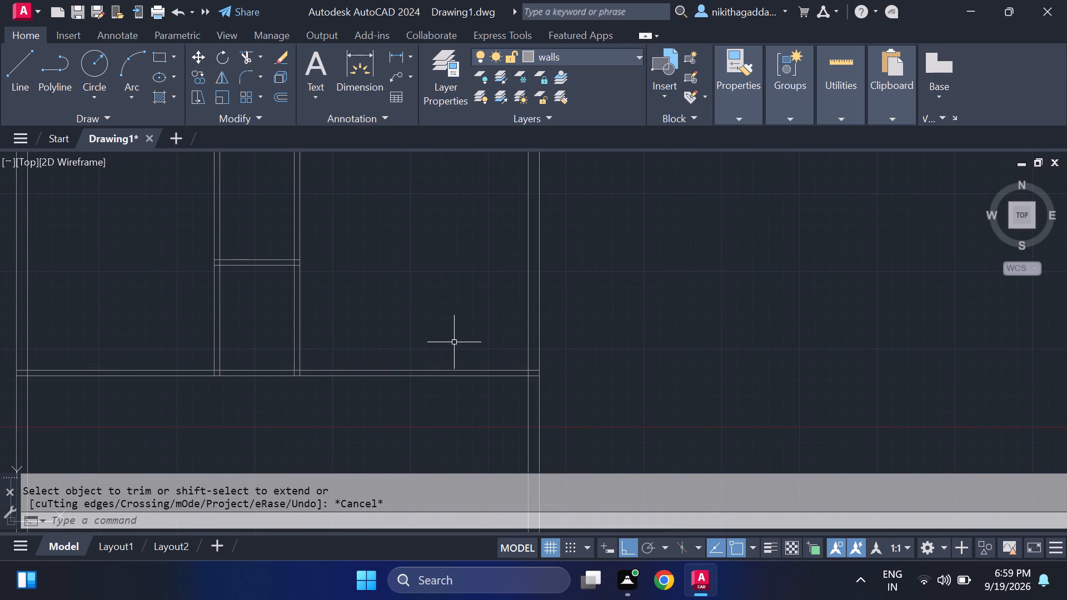
text(of)
key(Return)
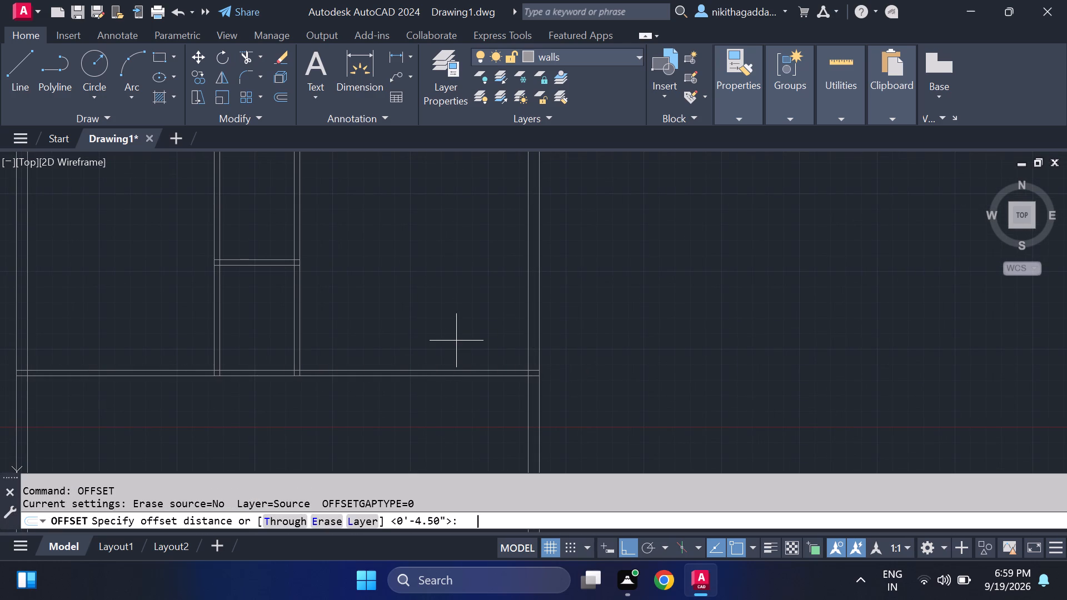
key(7)
key(apostrophe)
key(Return)
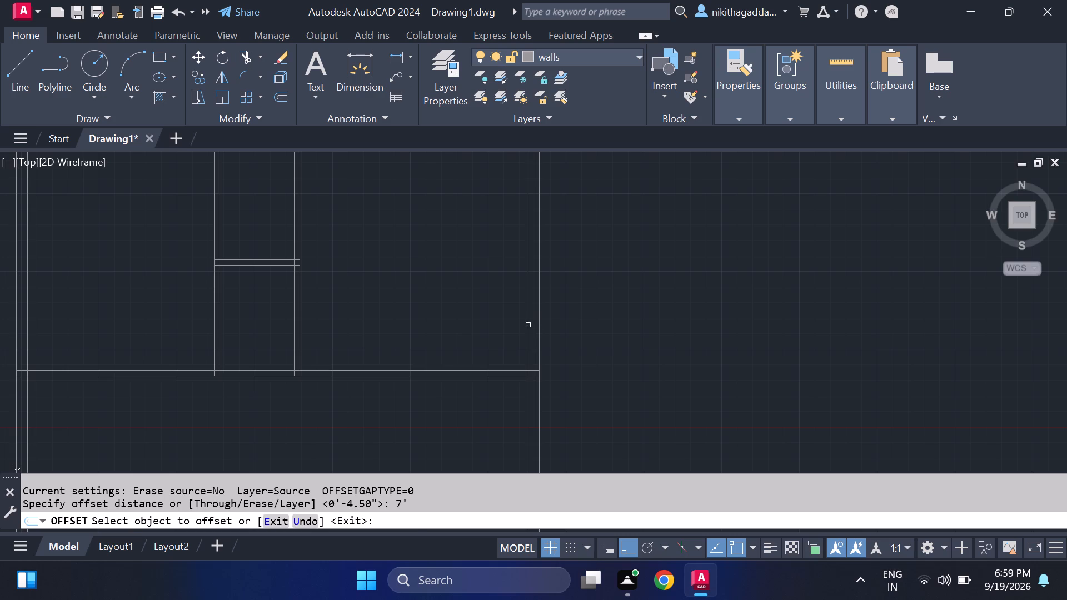
click(528, 325)
click(452, 338)
click(452, 338)
key(Escape)
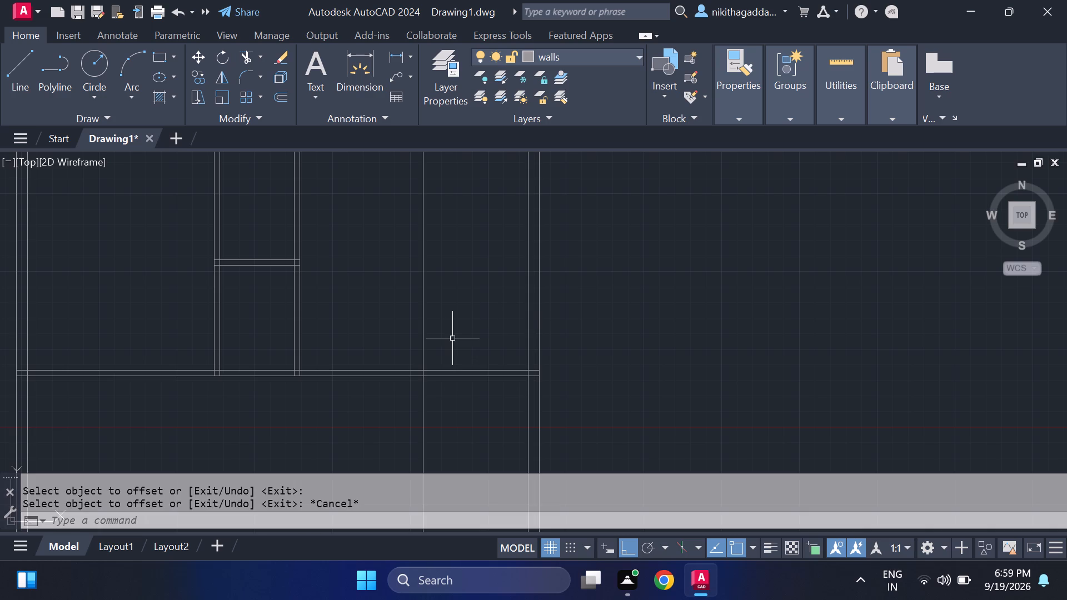
Offset the new vertical line in the right room 4.5" to the left to form its partition thickness.
text(of)
key(Return)
text(4.5)
key(shift+quotedbl)
key(Return)
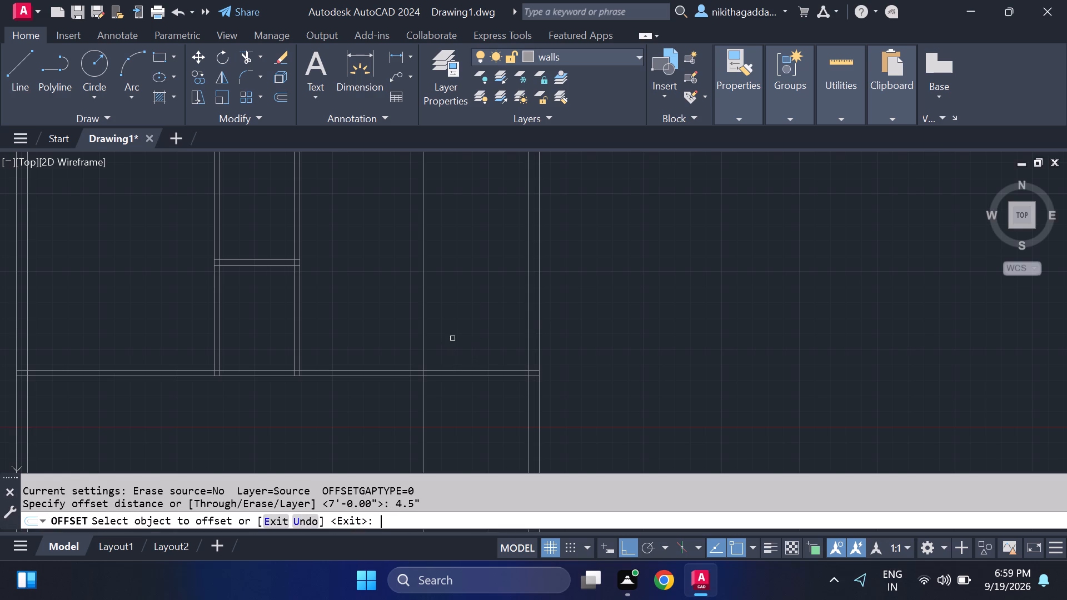
click(425, 359)
click(386, 361)
key(Escape)
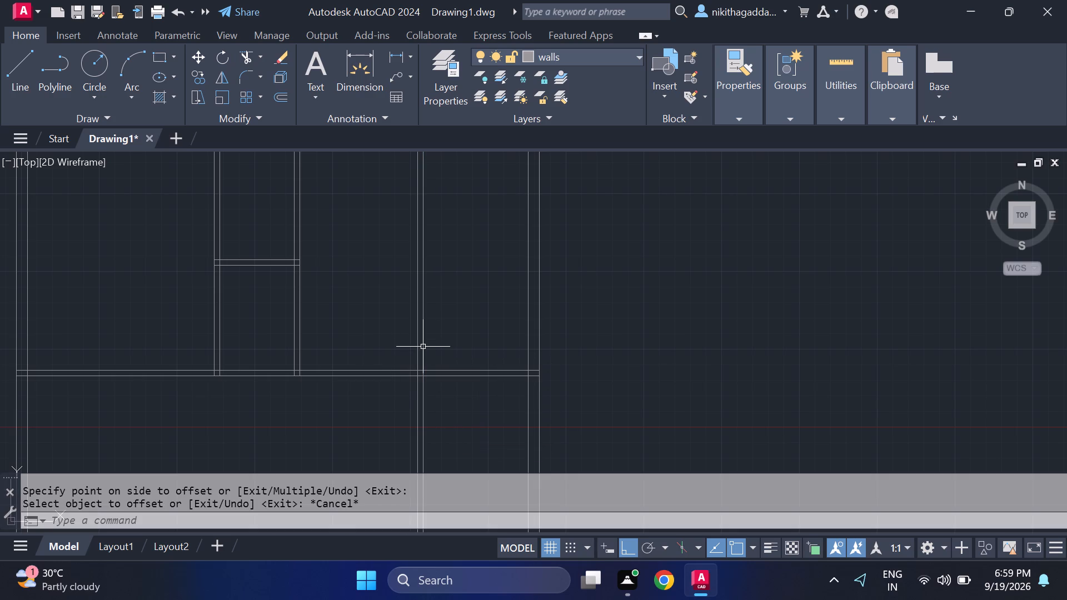
Offset the upper line of the full-width lower horizontal partition 4' upward.
text(of)
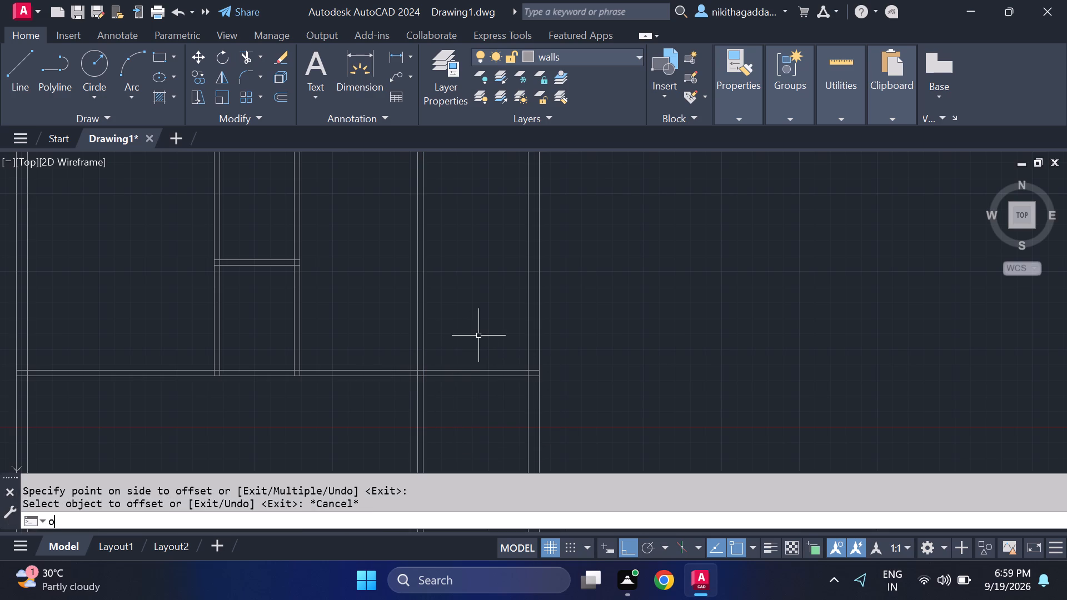
key(Return)
text(4')
key(Return)
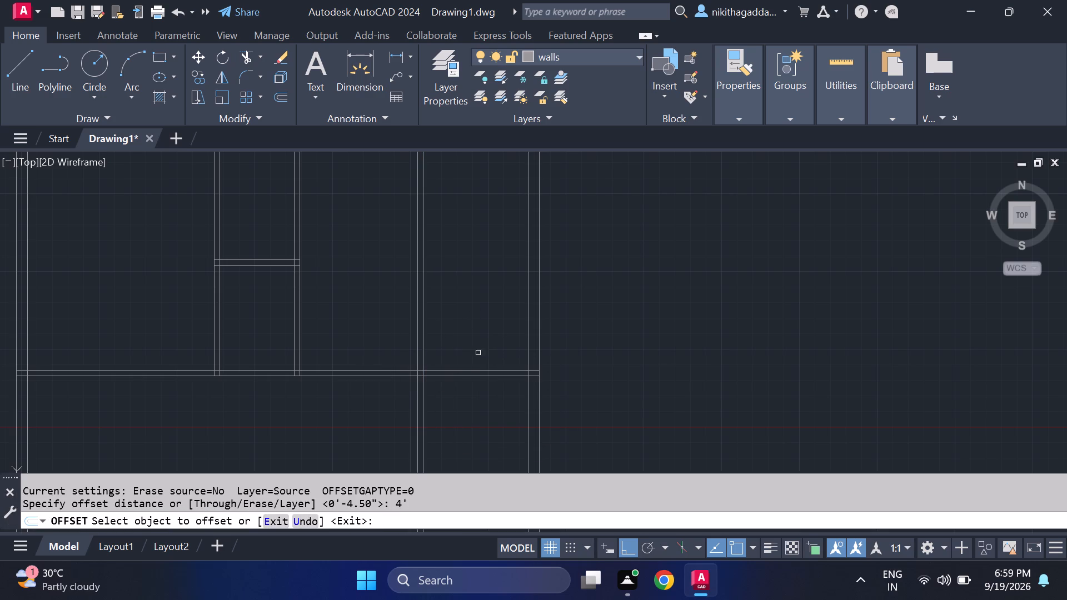
click(478, 370)
click(485, 296)
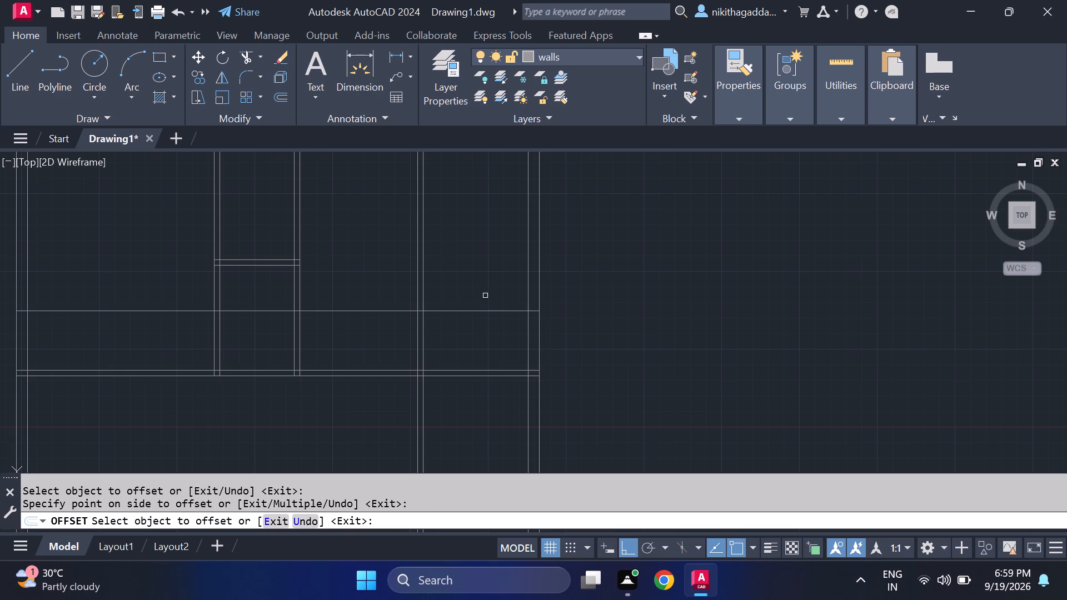
key(Escape)
Offset the new horizontal line 4.5" upward to form its partition thickness.
text(of)
key(Return)
text(4.5")
key(Return)
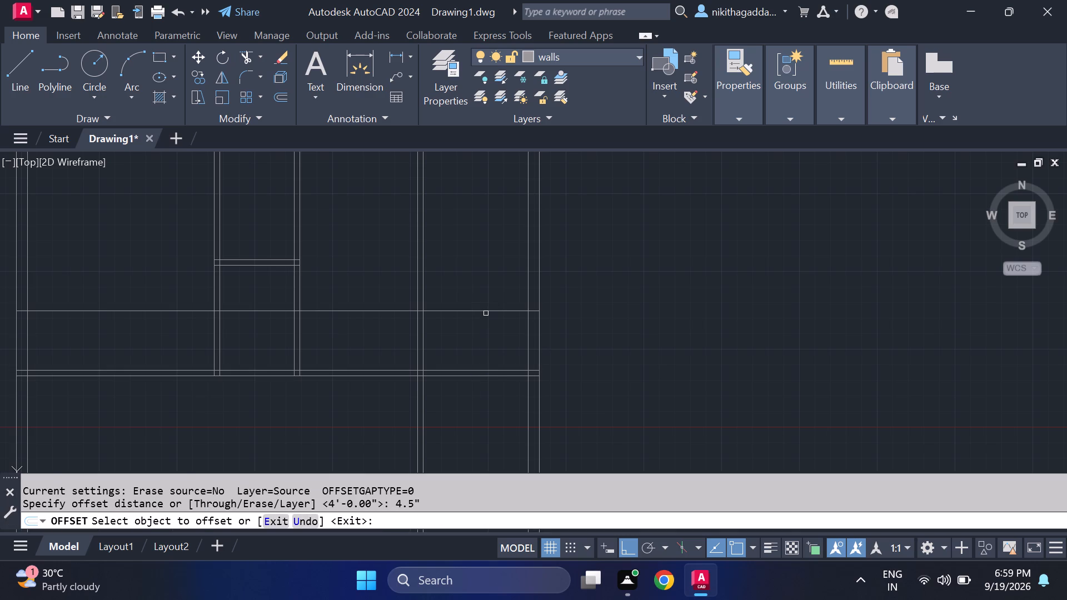
click(485, 309)
click(482, 291)
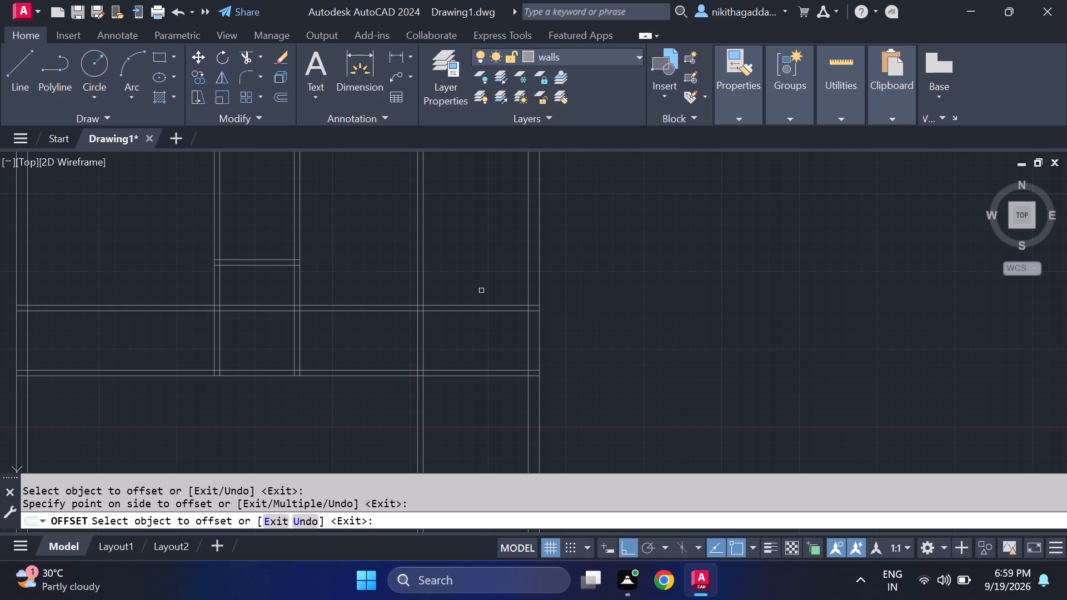
key(Escape)
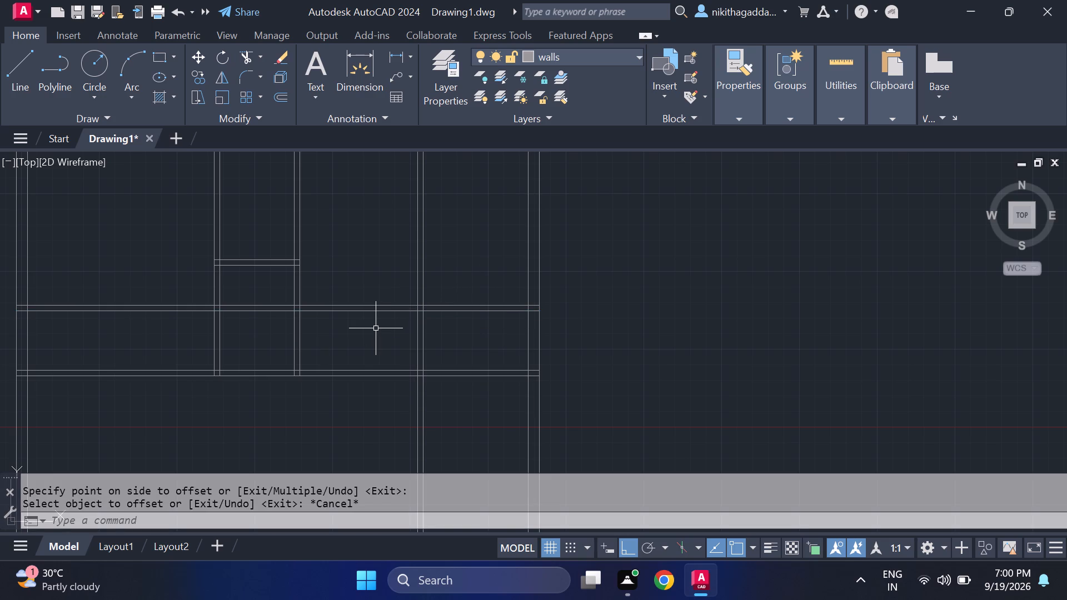
Offset the left line of the right room's vertical partition 4' to the left.
text(of)
key(Return)
text(4')
key(Return)
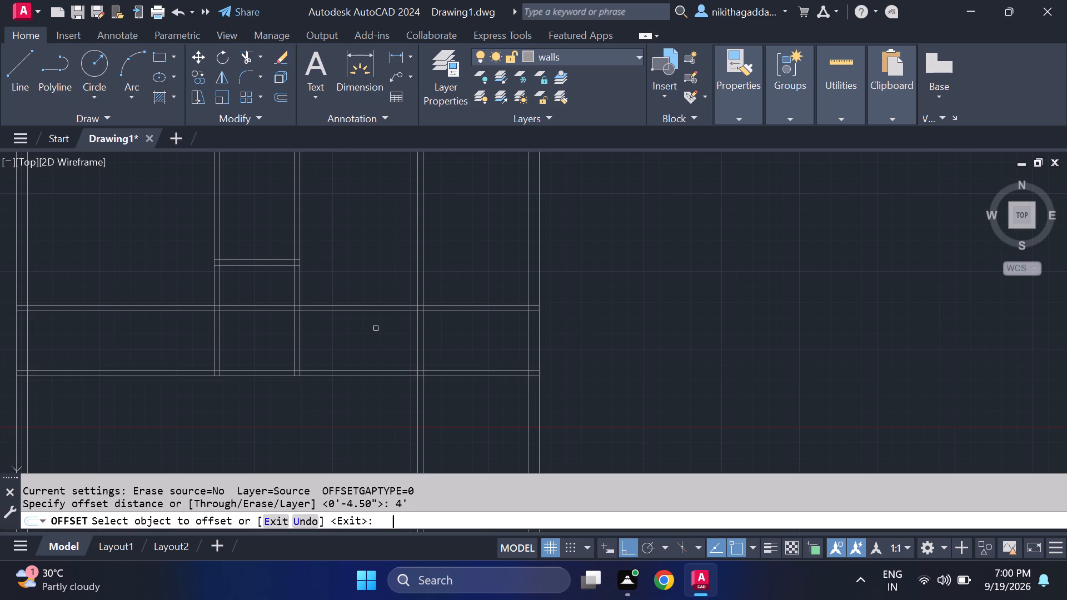
click(417, 332)
click(343, 332)
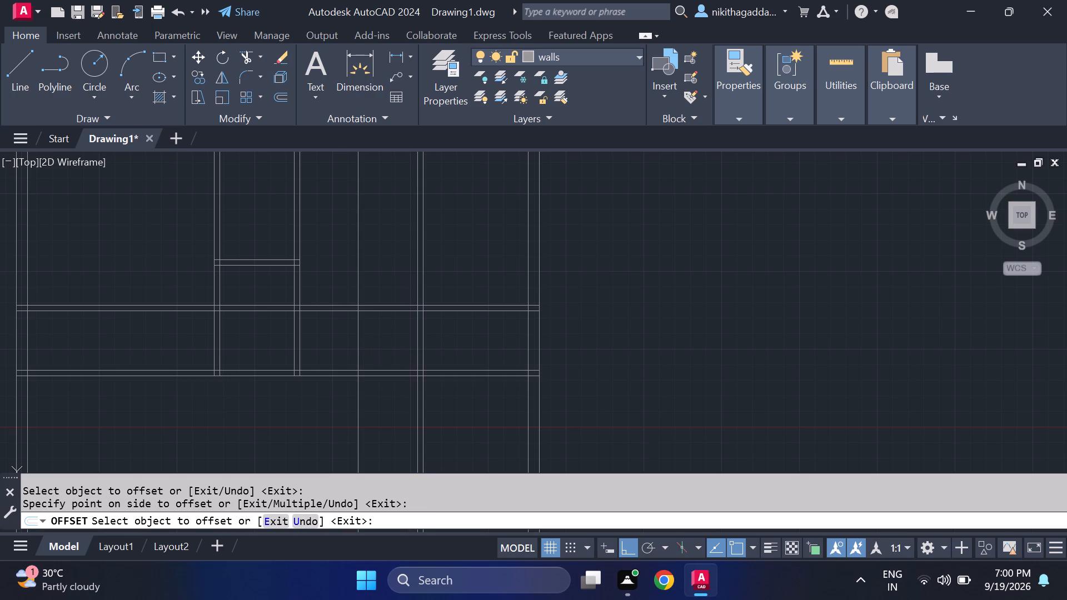
key(Escape)
Offset this second vertical line in the right room 4.5" to the left to form its partition thickness.
text(of)
key(Return)
text(4.5")
key(Return)
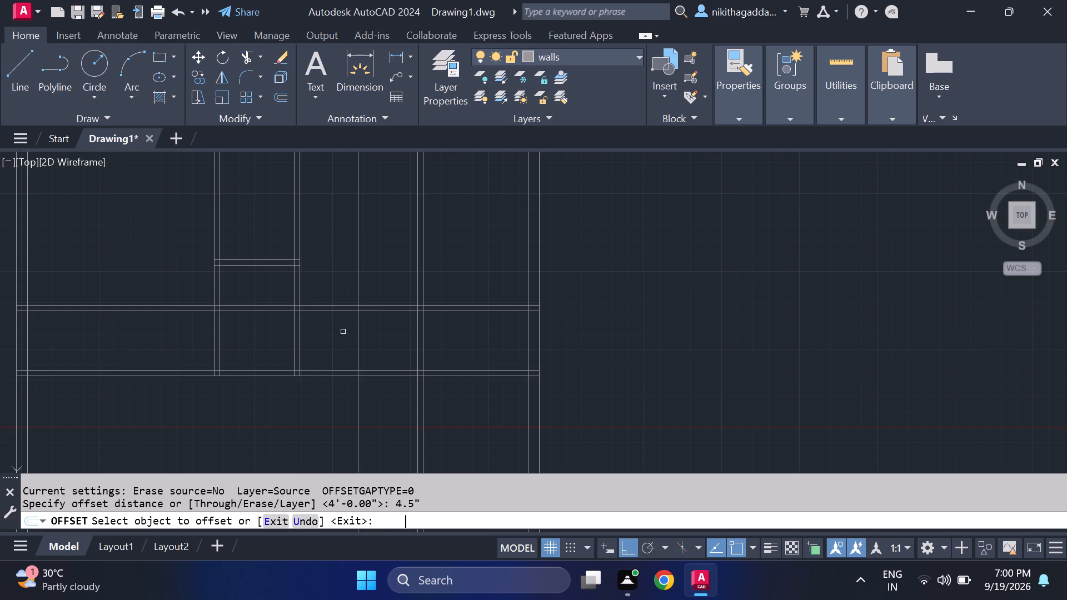
click(357, 331)
click(336, 332)
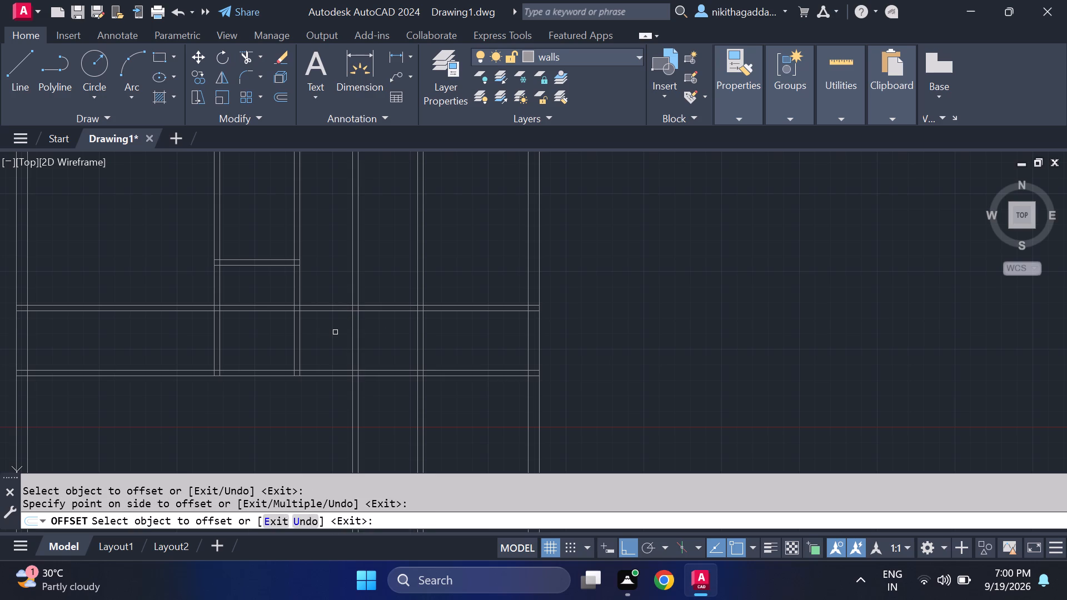
key(Escape)
Trim the horizontal partition lines between the central and new vertical partitions, and the new vertical lines below the lower horizontal partition.
text(tr)
key(Return)
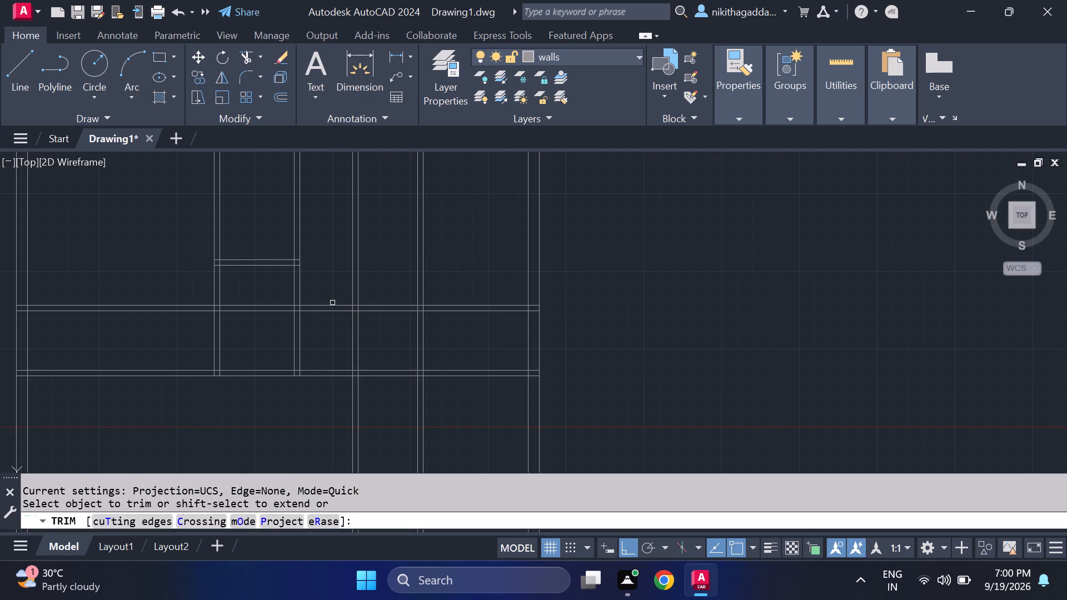
drag(333, 294, 328, 361)
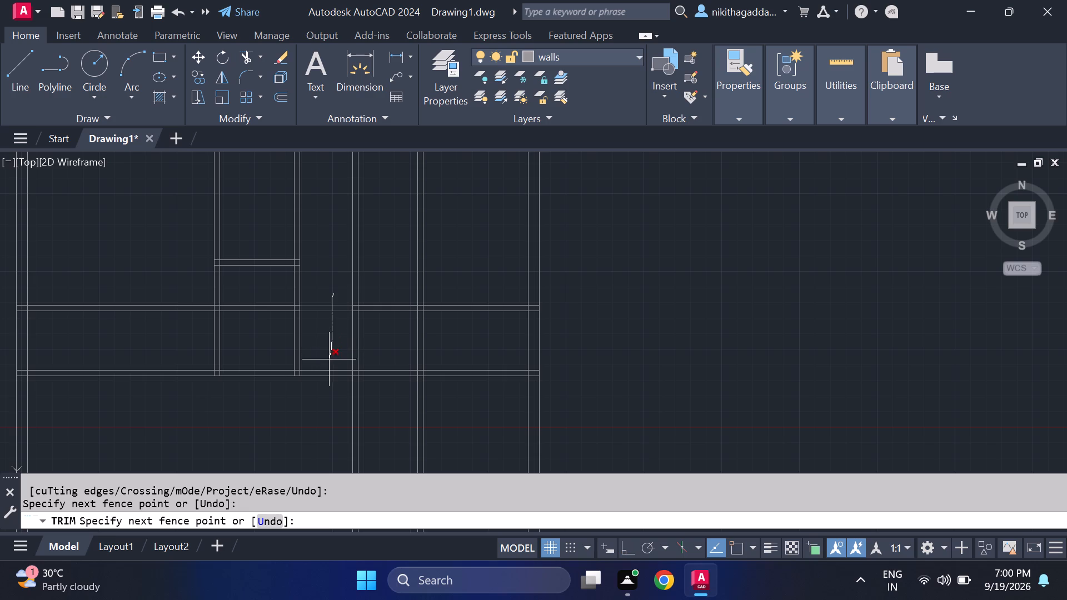
drag(328, 361, 325, 373)
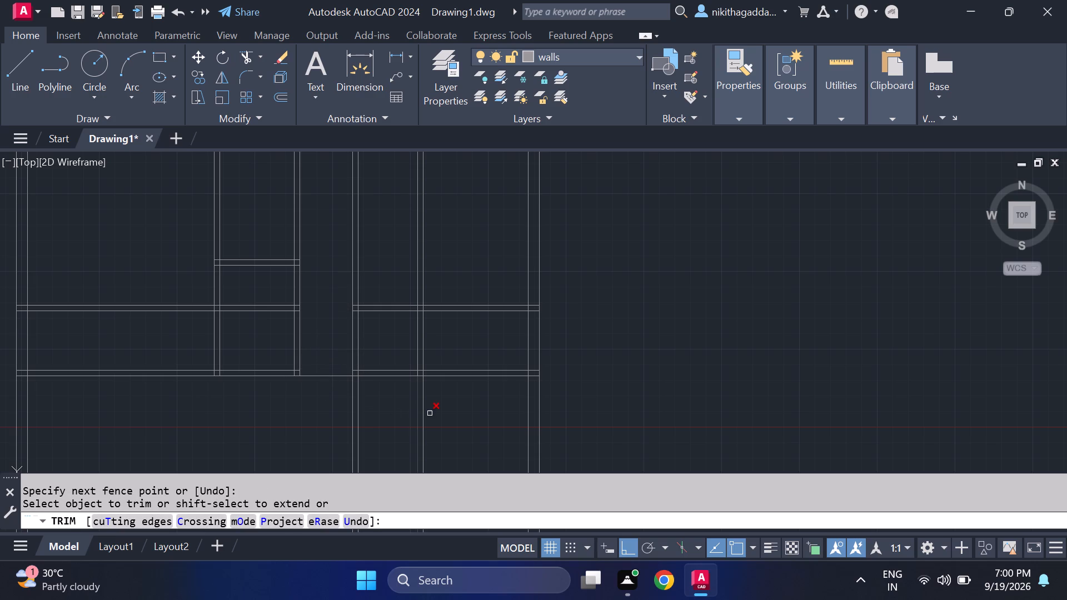
drag(435, 412, 318, 403)
Trim the overlapping lines where the two horizontal partitions meet the right exterior wall to open the wall junctions.
scroll(536, 309, up, 2)
drag(532, 291, 538, 334)
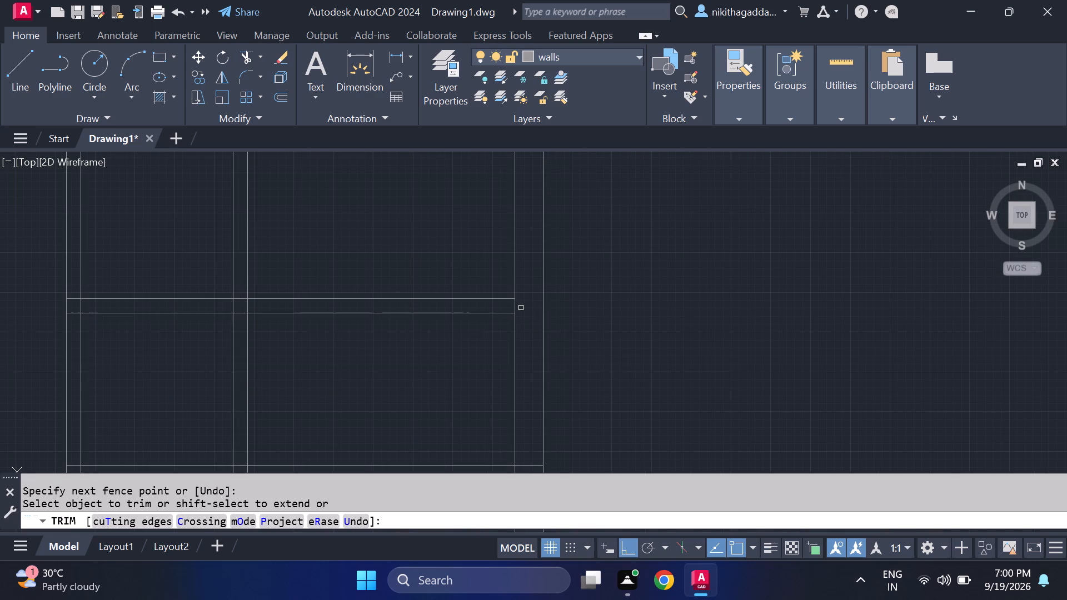
click(515, 306)
middle_drag(506, 406, 502, 321)
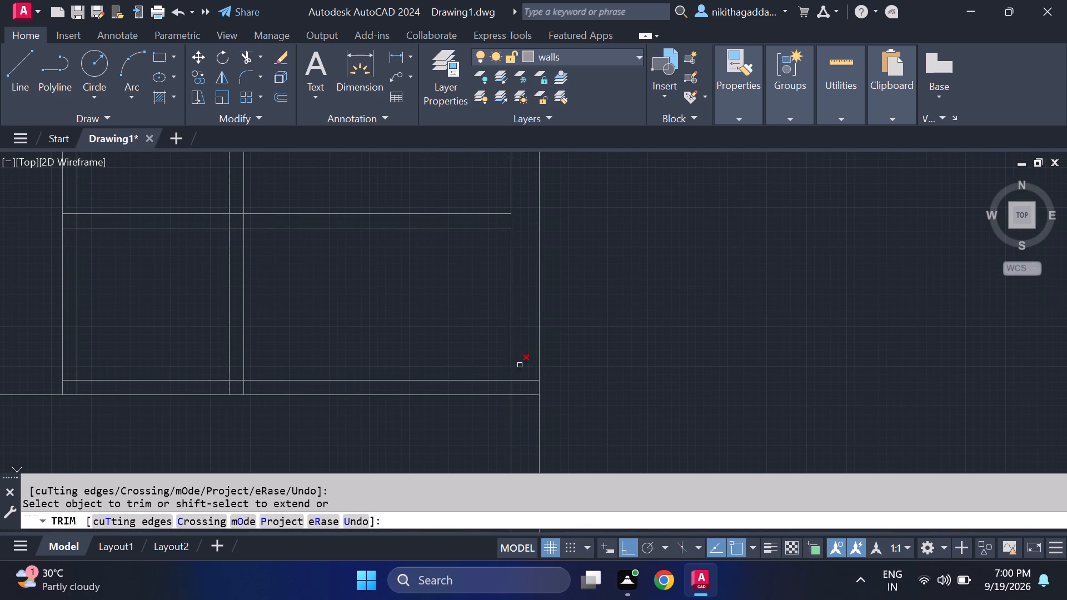
drag(521, 372, 527, 401)
click(511, 387)
Trim away both new vertical partitions above the new horizontal partition in the right room.
scroll(348, 347, down, 2)
middle_drag(347, 343, 502, 388)
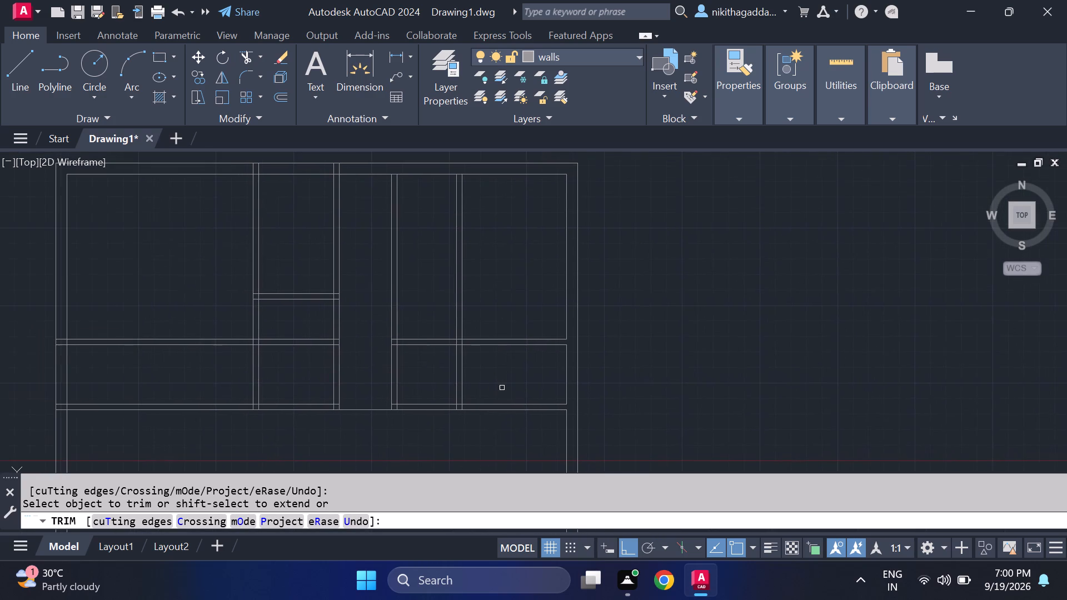
drag(484, 313, 422, 308)
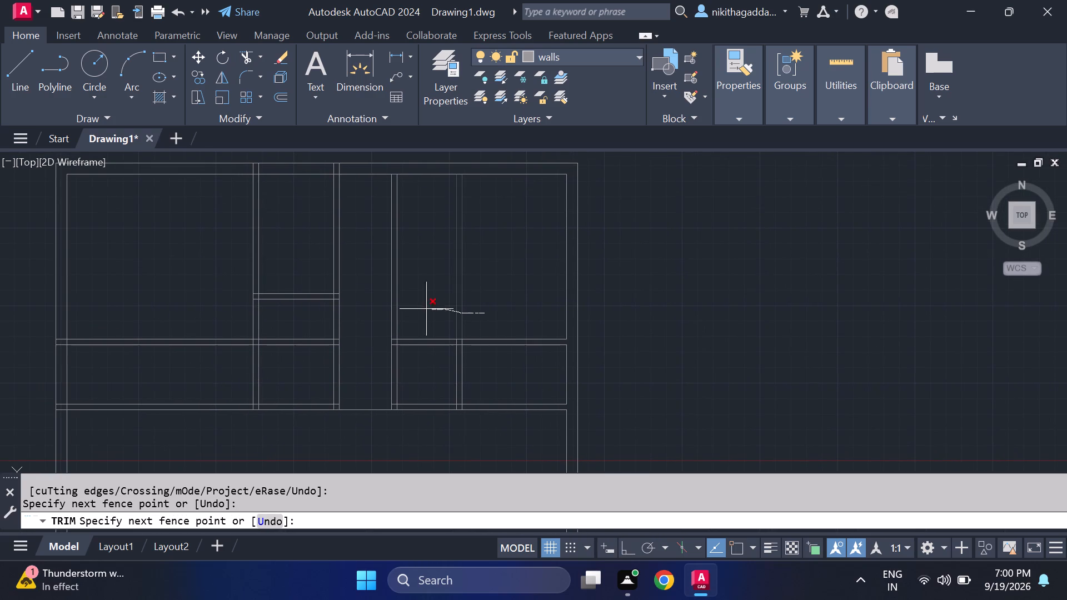
drag(422, 308, 375, 304)
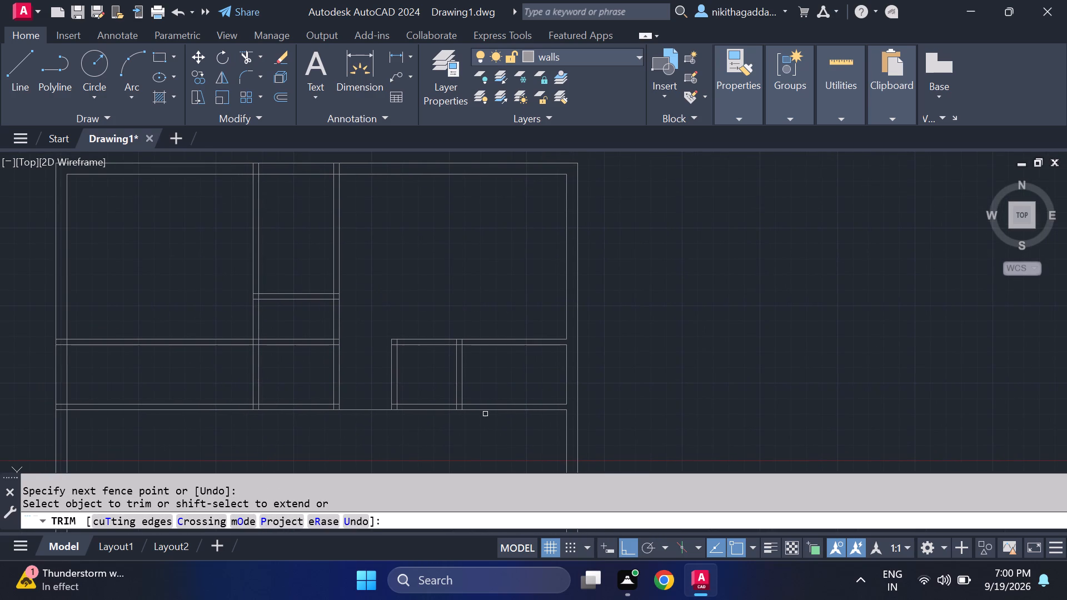
Trim the lower line of the right room's upper horizontal partition between the two vertical partitions, including its stub at the corner.
scroll(425, 357, up, 1)
click(431, 338)
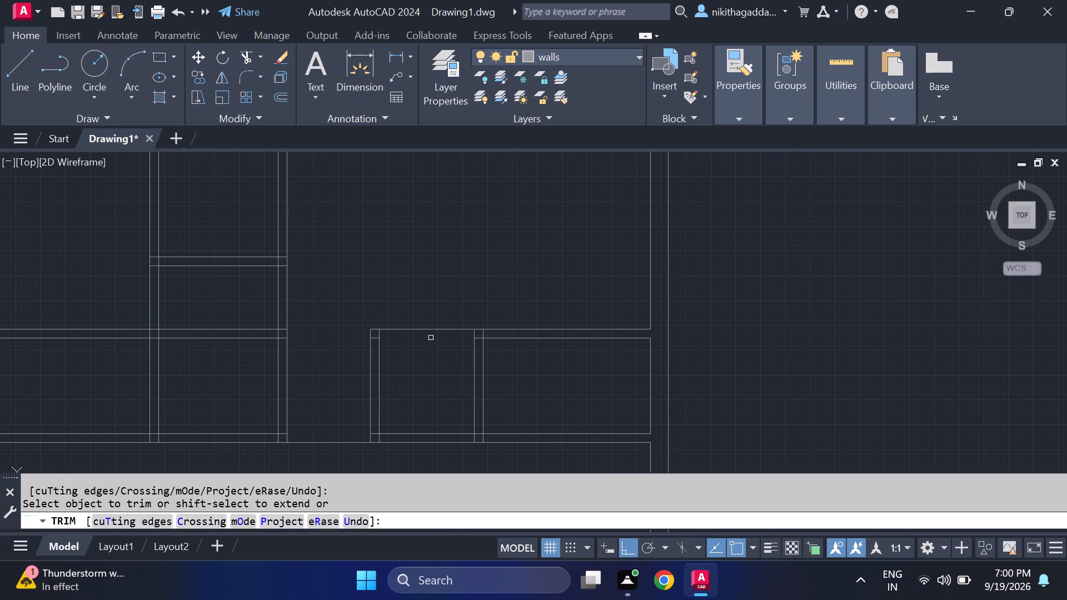
scroll(381, 328, up, 2)
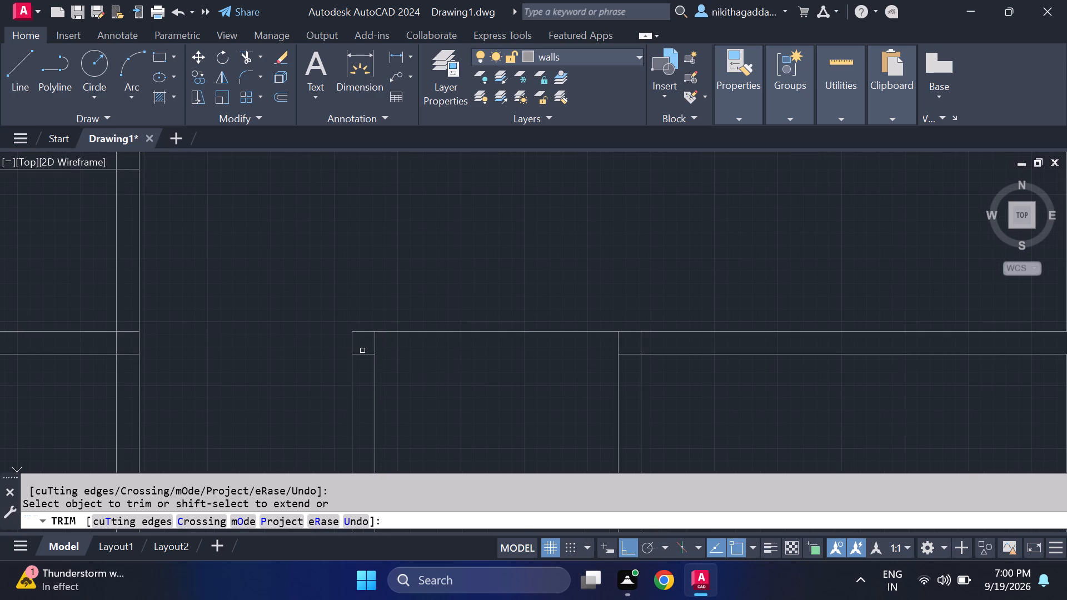
click(361, 352)
scroll(657, 397, down, 2)
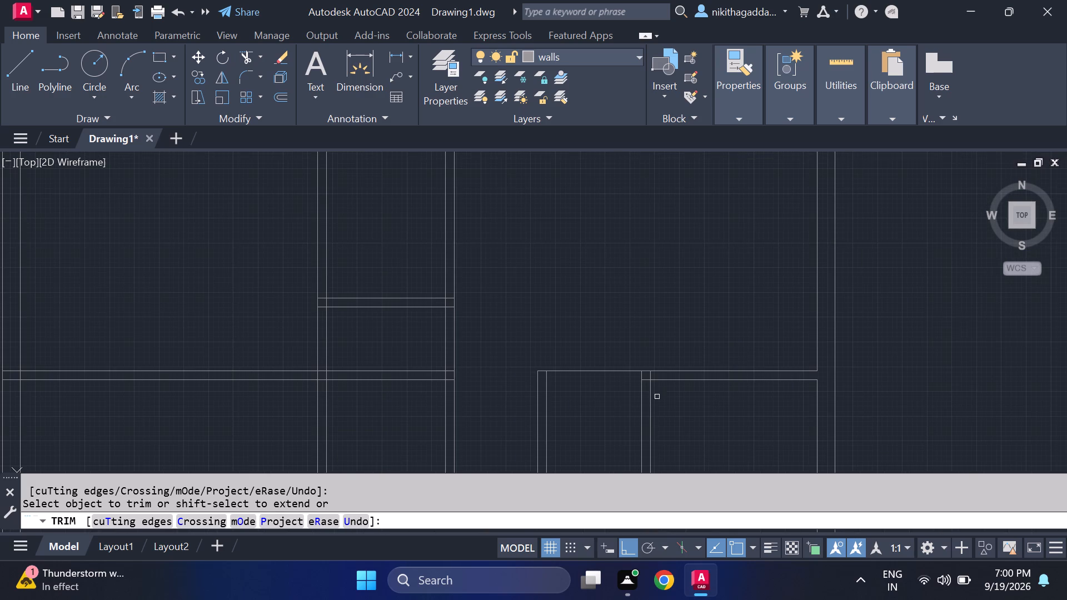
middle_drag(670, 403, 642, 335)
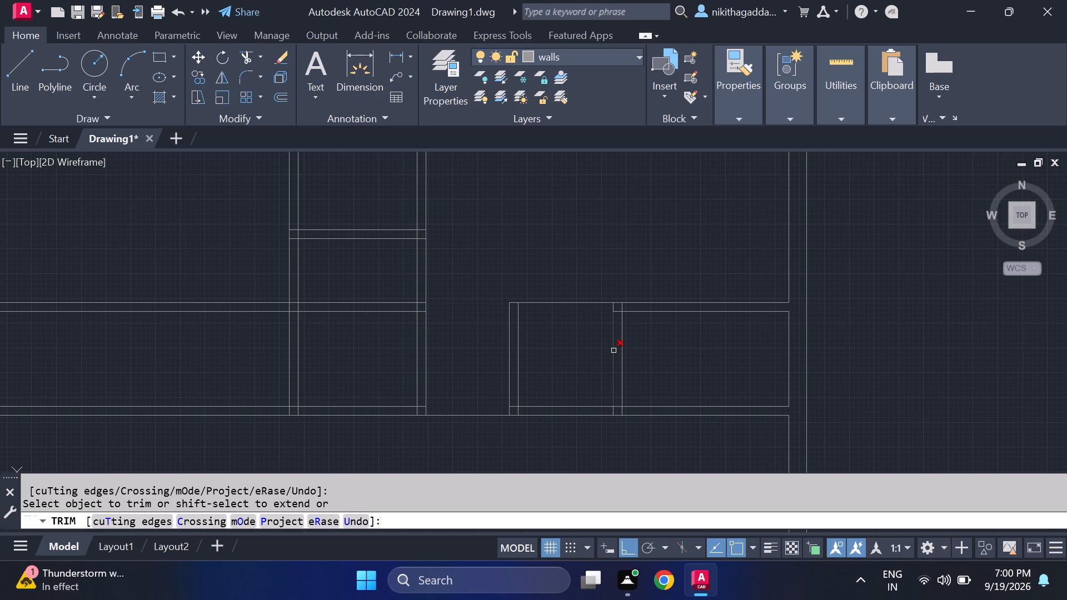
key(Escape)
Draw a short horizontal line across the thickness of the right room's second vertical partition, roughly midway down its height.
scroll(632, 358, down, 3)
scroll(630, 347, up, 2)
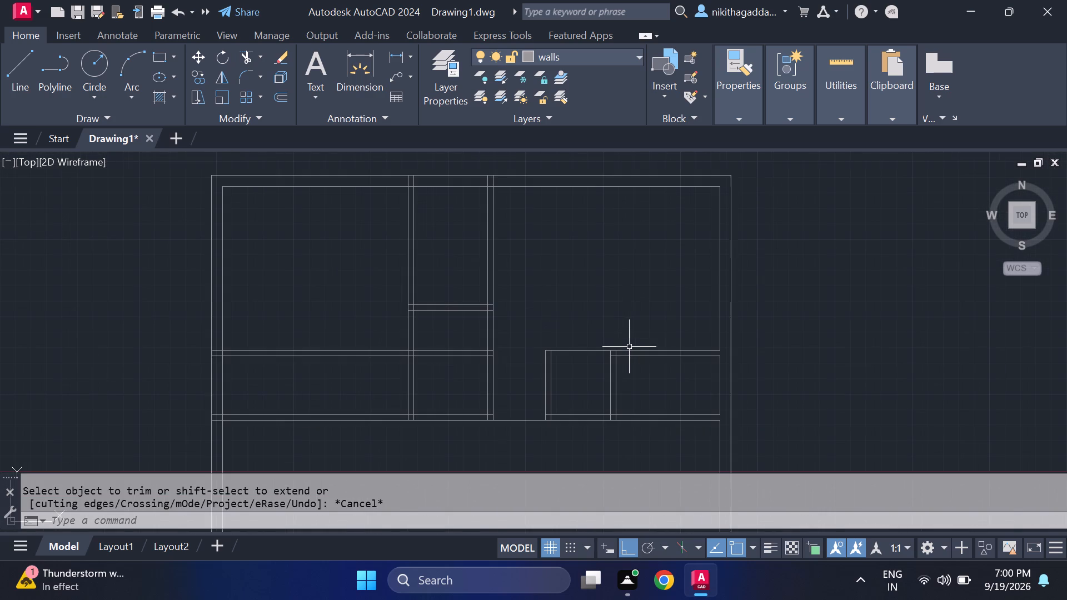
key(l)
key(Return)
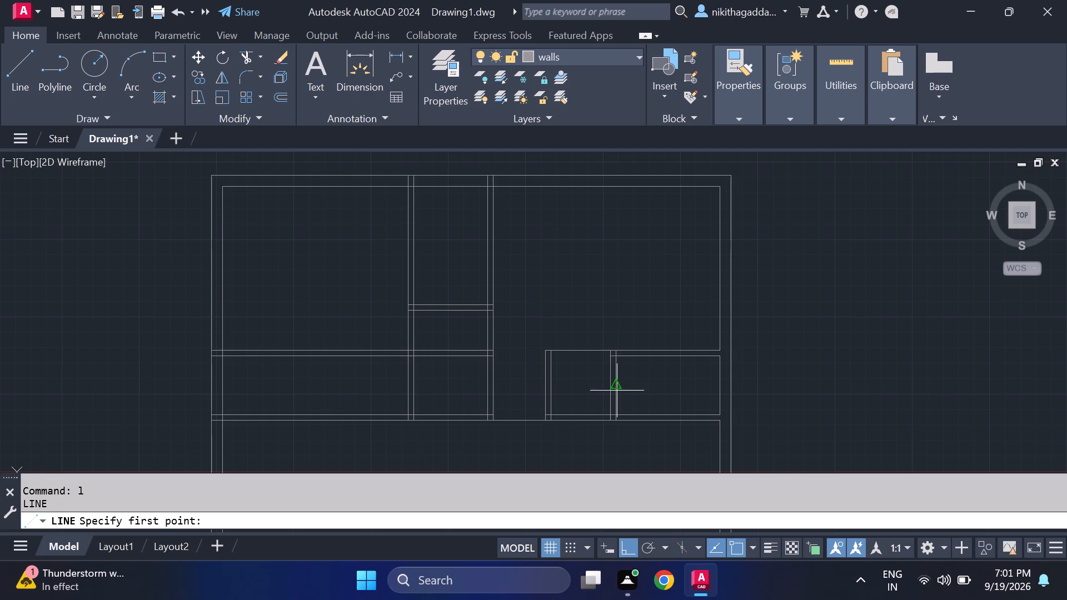
scroll(617, 391, up, 1)
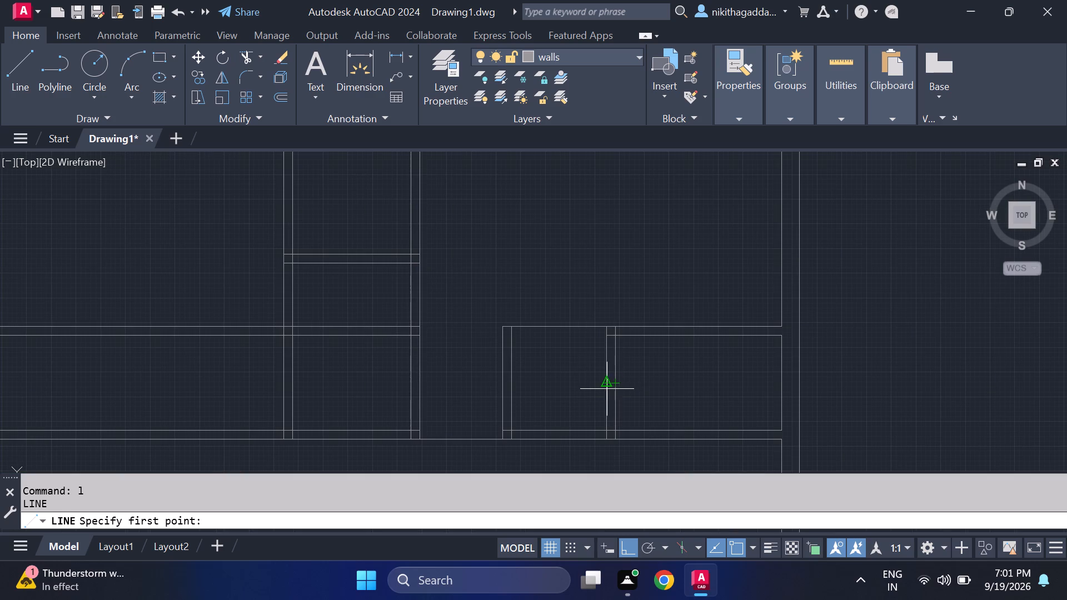
click(606, 392)
click(616, 396)
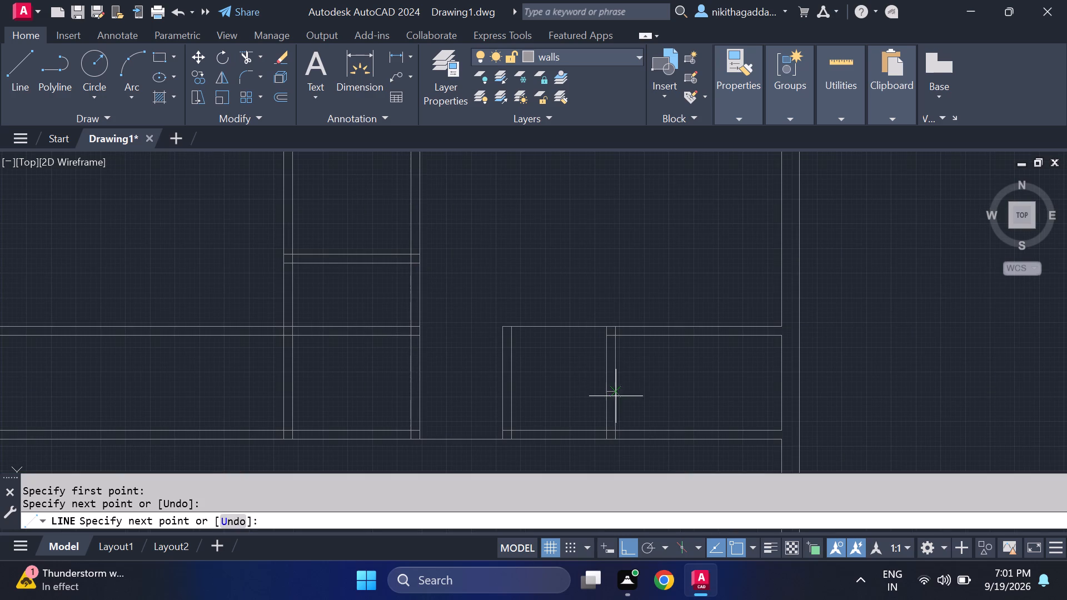
key(Escape)
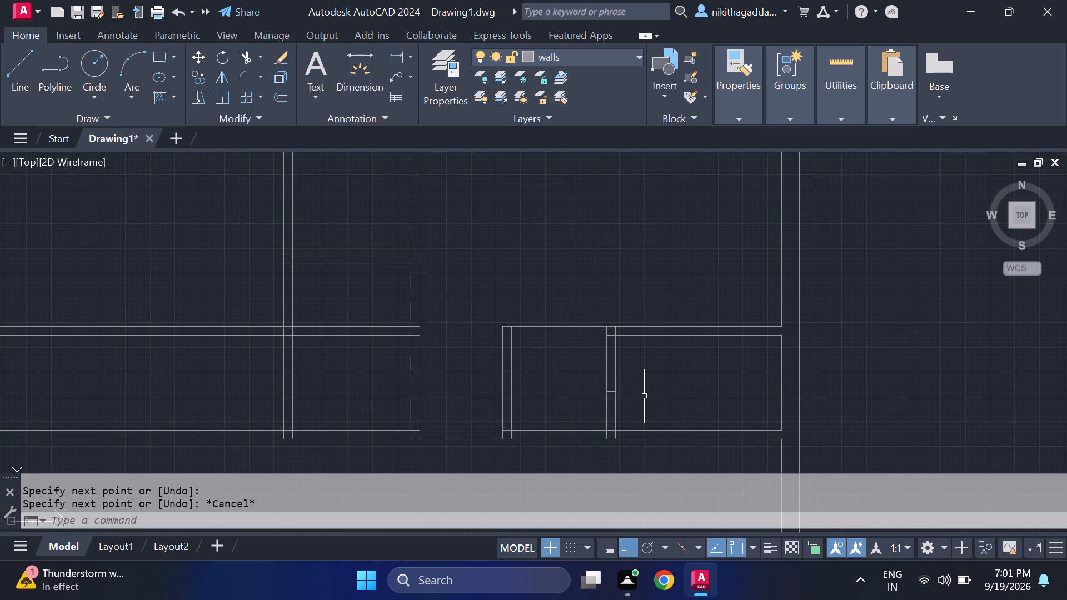
Draw a wall end on the small room's top partition: down the partition thickness near mid-span, and across to the second vertical partition.
key(l)
key(Return)
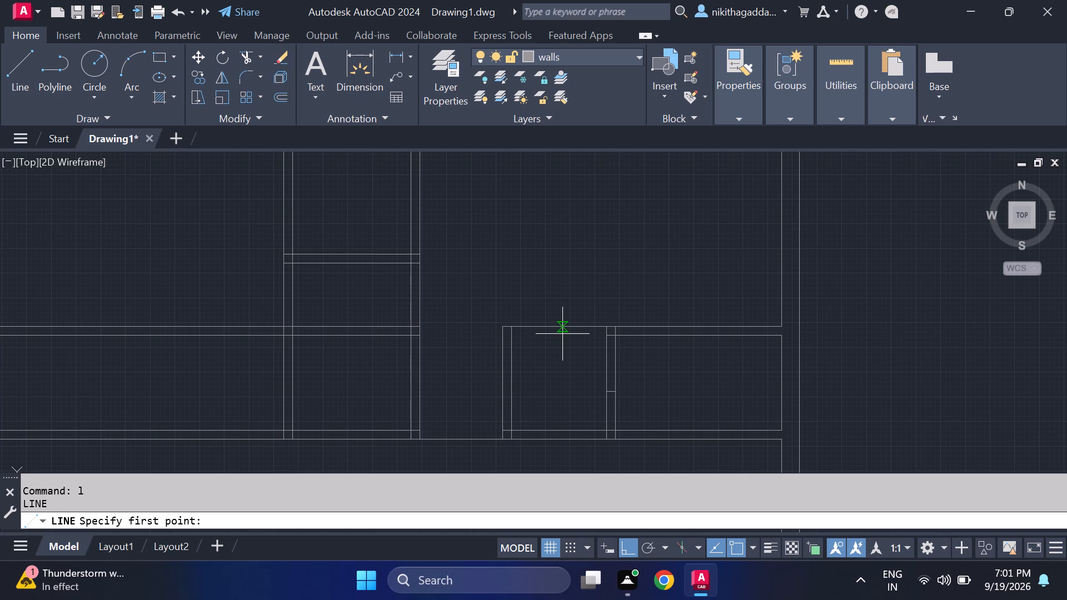
click(563, 331)
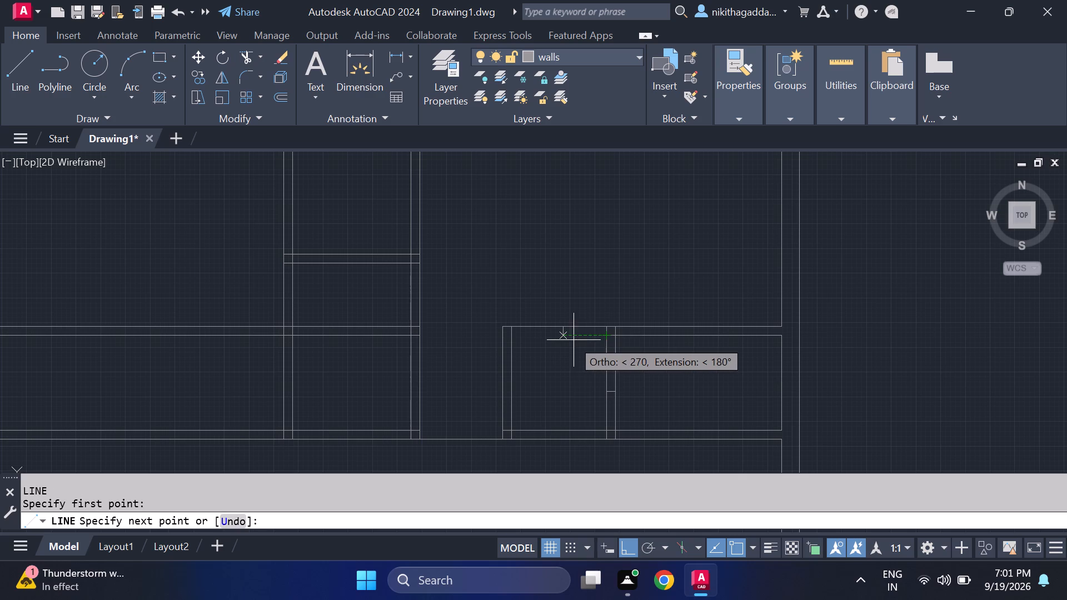
click(562, 337)
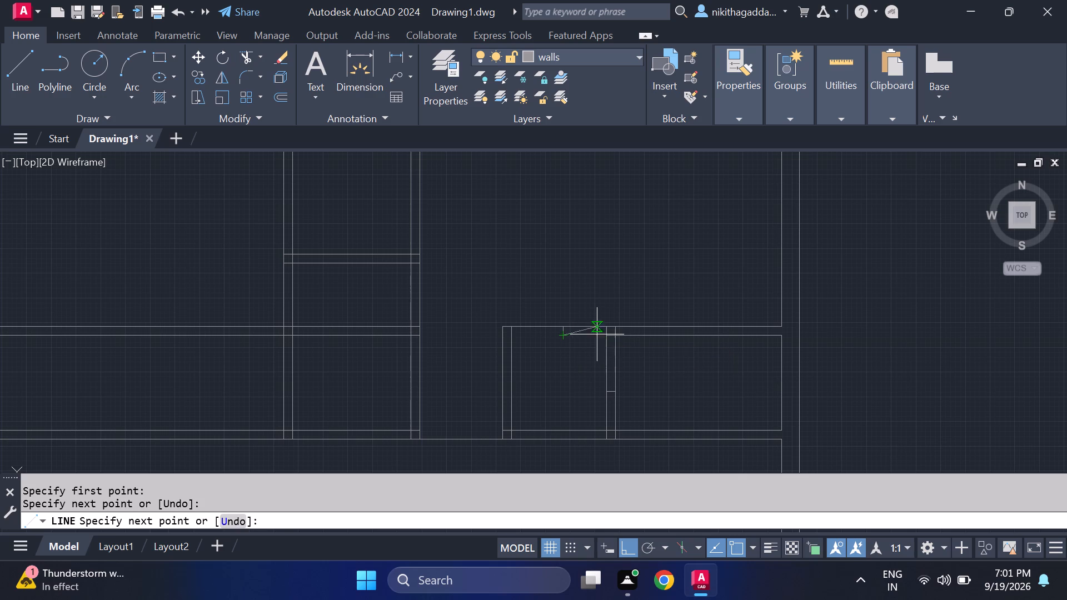
click(605, 336)
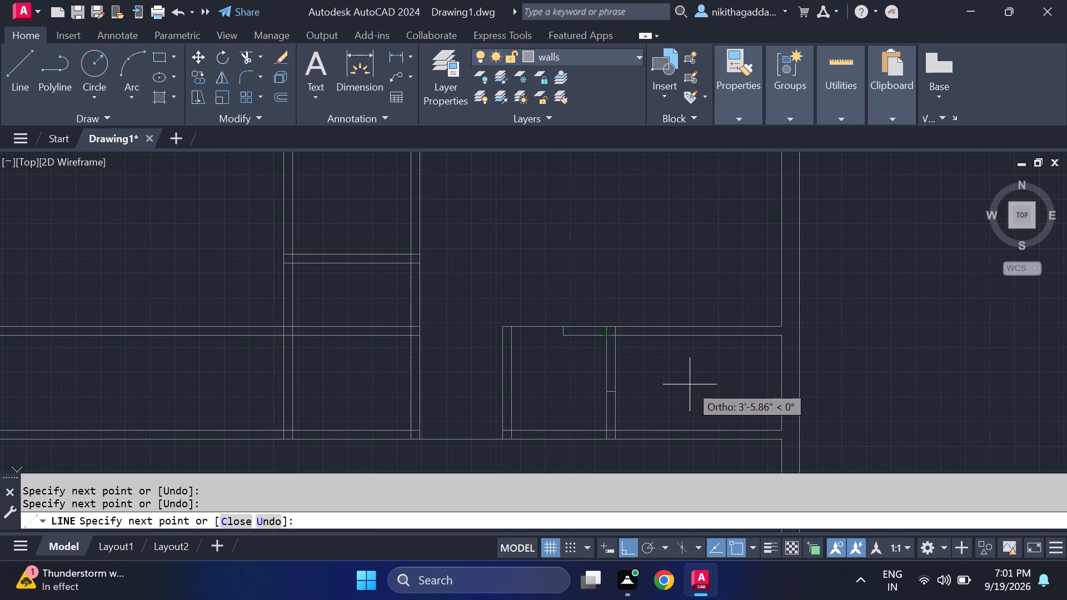
key(Escape)
Trim the second vertical partition's left line above the short cross line, and both its line ends inside the upper horizontal partition.
text(tr)
key(Return)
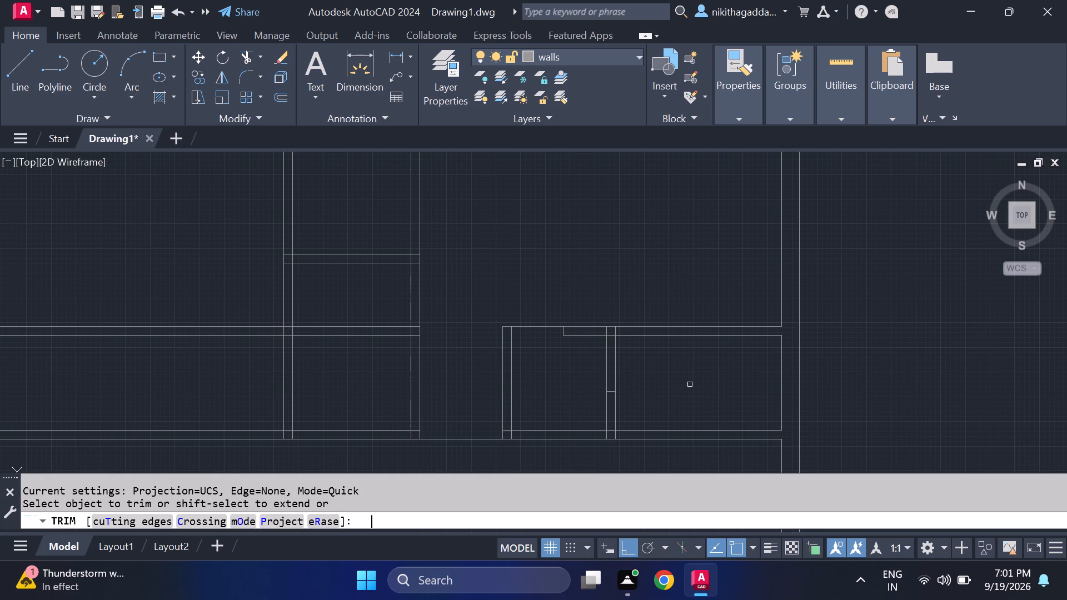
click(607, 368)
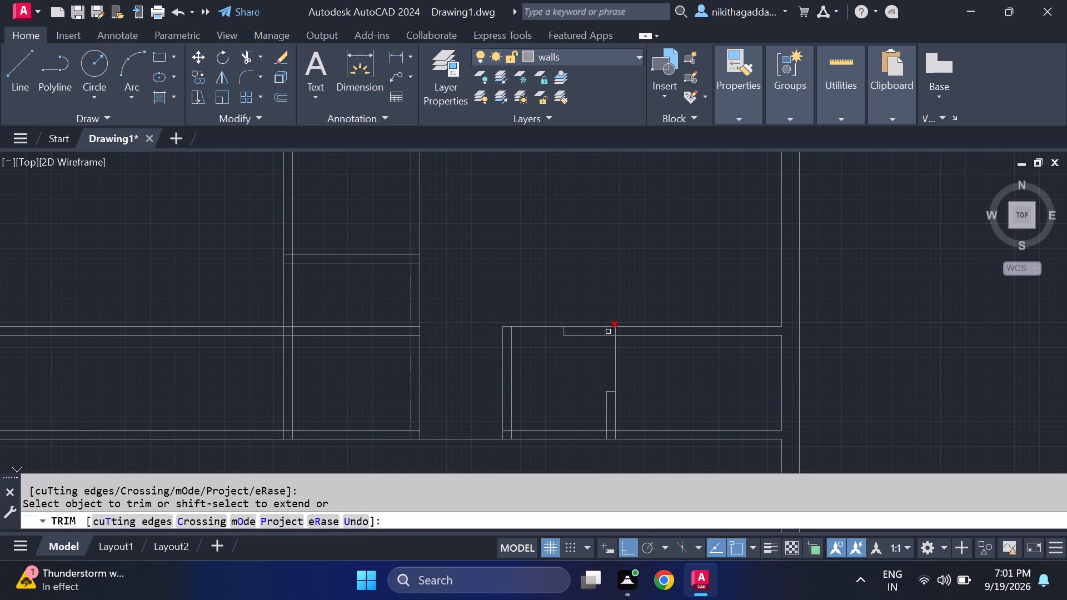
click(607, 331)
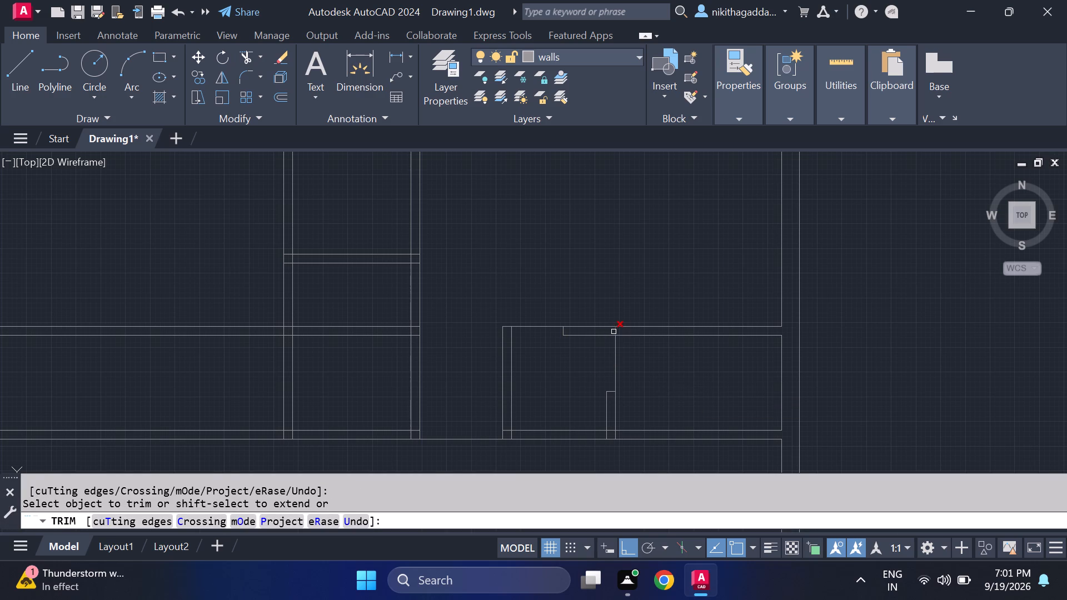
click(615, 332)
Trim the overlapping lines where the right room's two vertical partitions meet the lower horizontal partition.
scroll(686, 398, down, 1)
scroll(617, 432, up, 2)
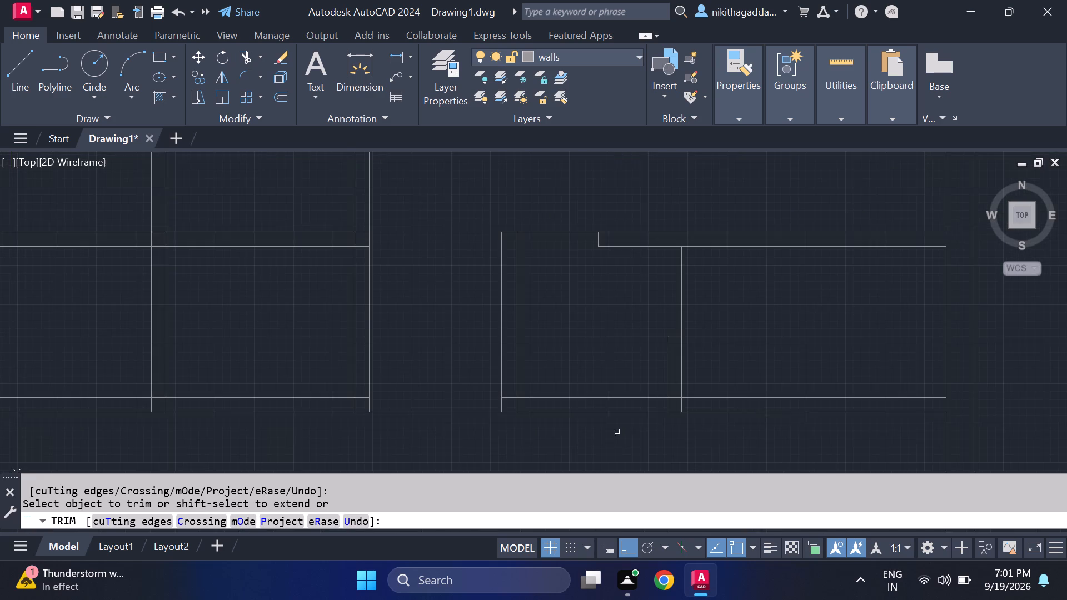
scroll(679, 404, up, 3)
drag(732, 399, 591, 398)
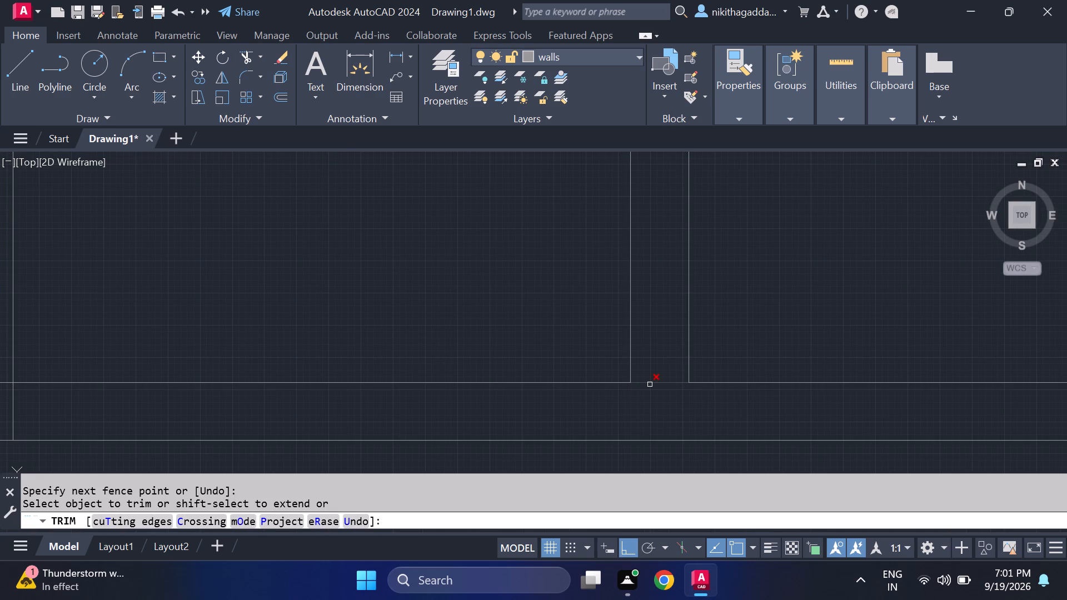
click(650, 384)
scroll(526, 415, down, 3)
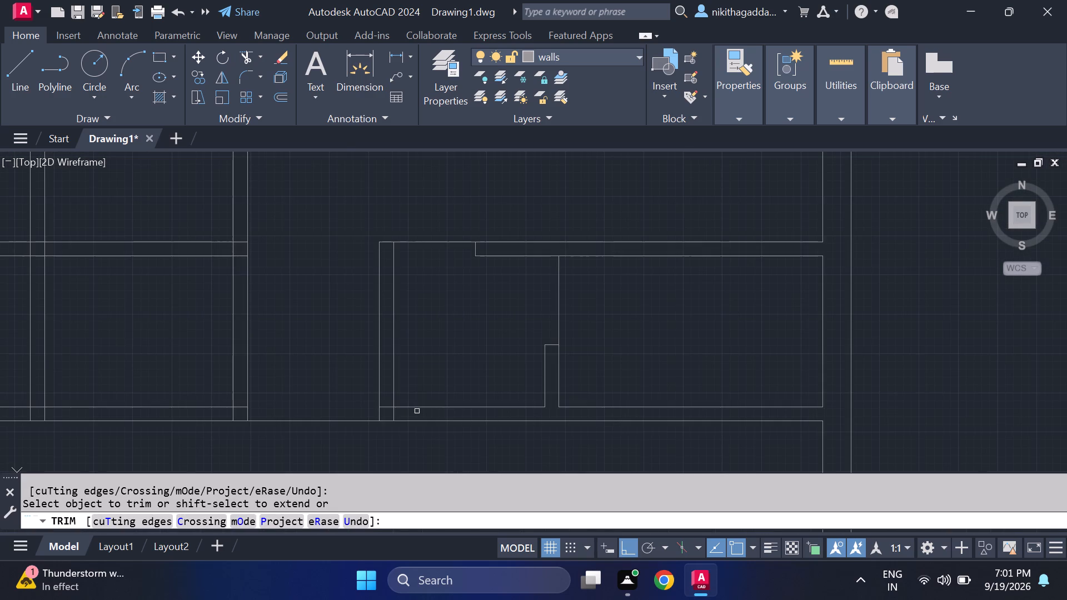
scroll(400, 410, up, 2)
drag(372, 396, 415, 426)
scroll(402, 415, down, 2)
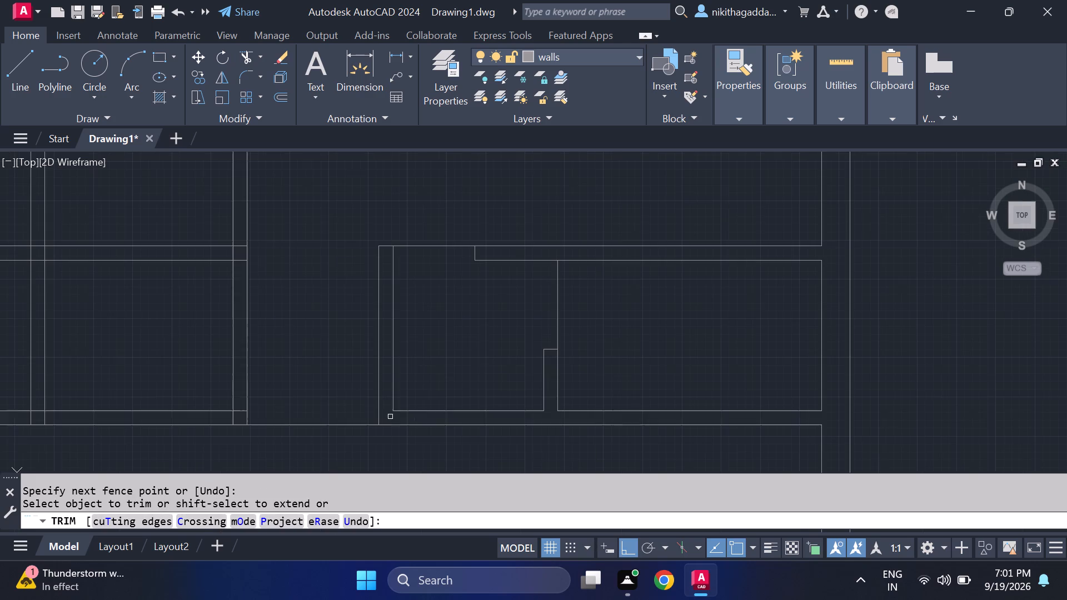
Trim the overlapping lines where the two central vertical partitions meet the lower horizontal partition.
middle_drag(322, 379, 629, 326)
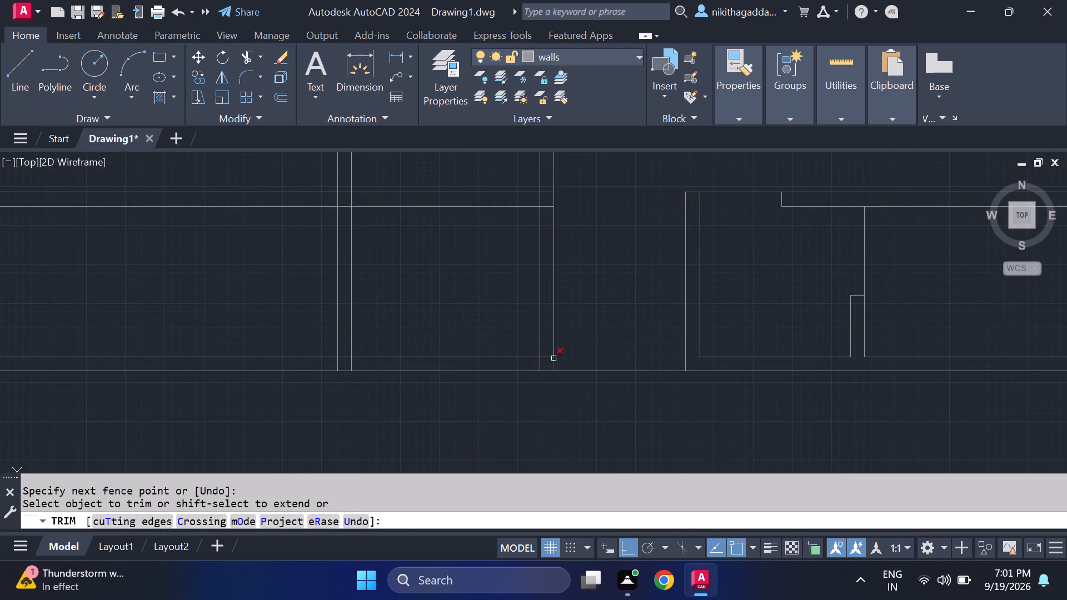
scroll(554, 358, up, 2)
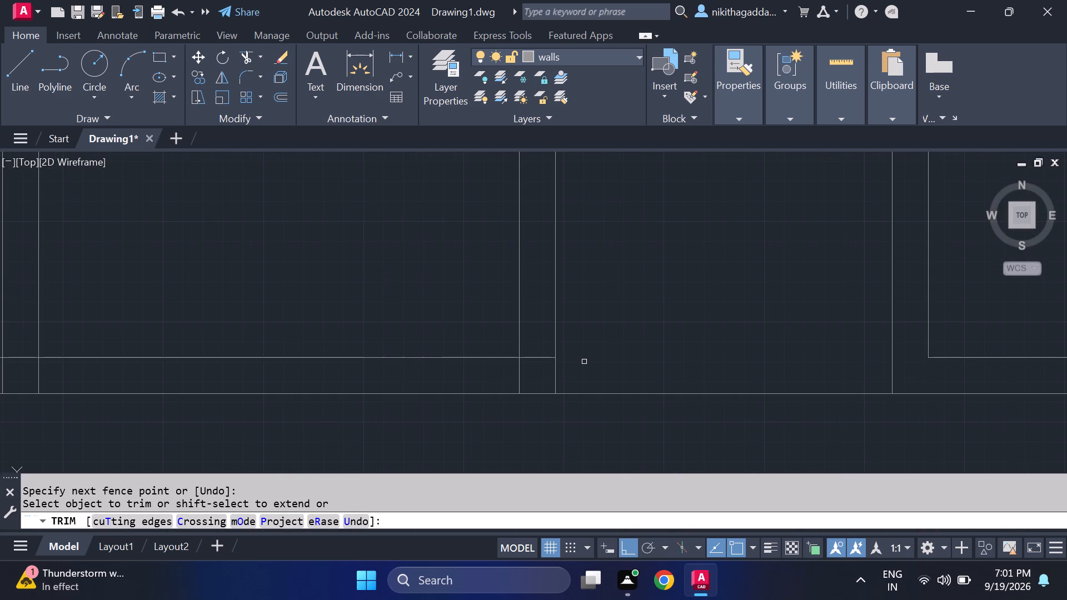
click(536, 357)
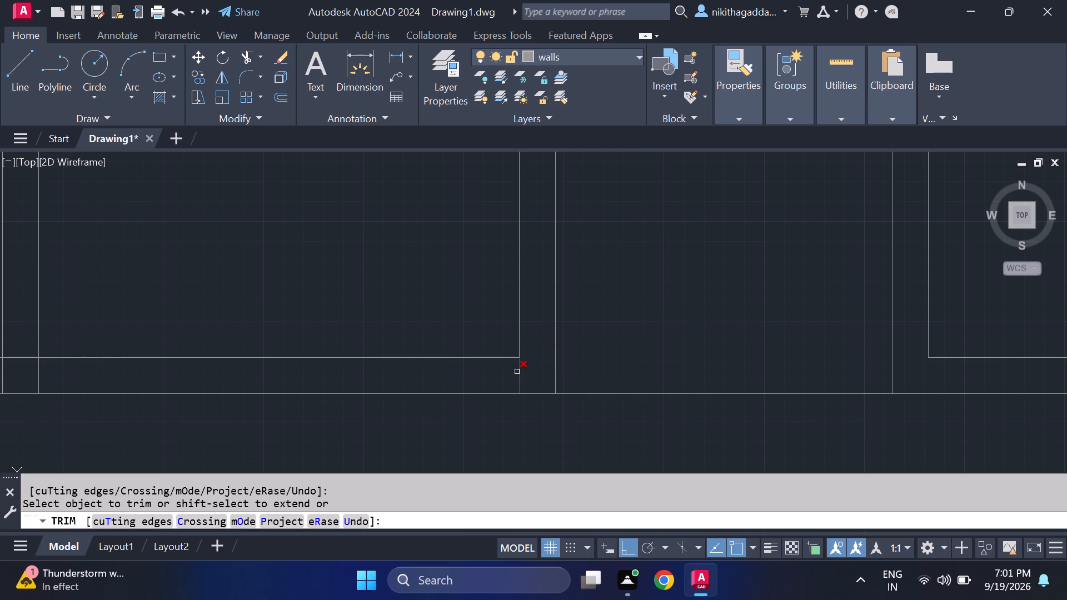
click(517, 372)
scroll(357, 360, down, 2)
middle_drag(303, 352, 391, 351)
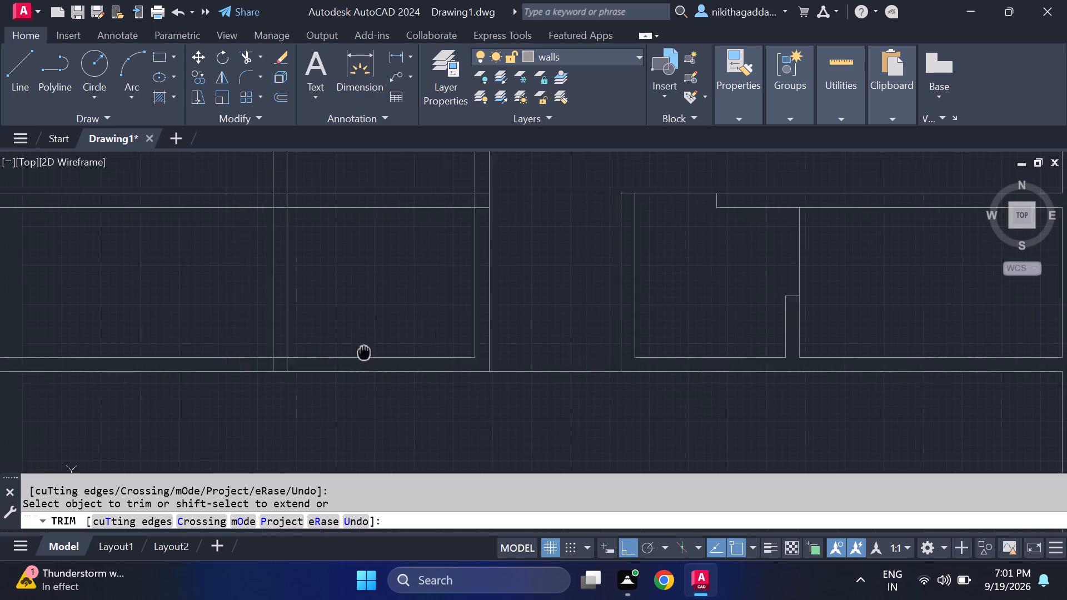
middle_drag(391, 351, 581, 349)
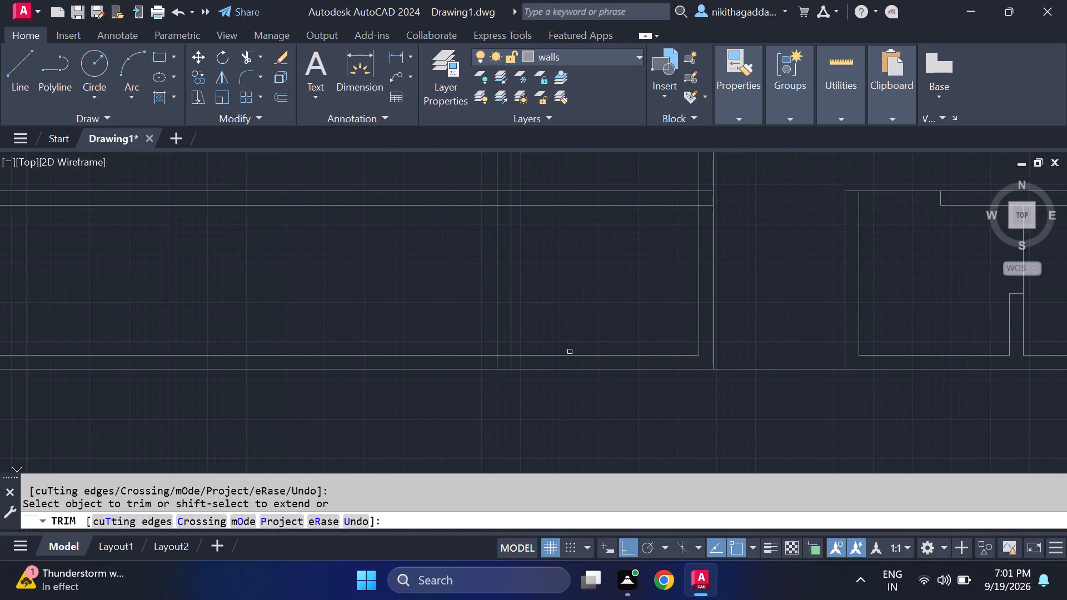
scroll(506, 366, up, 2)
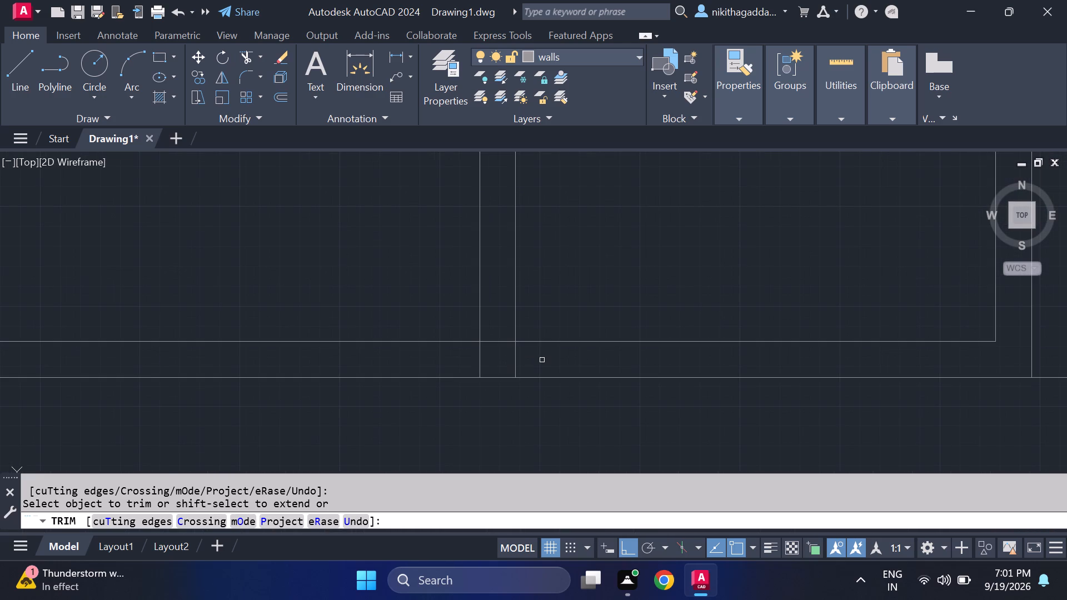
click(479, 356)
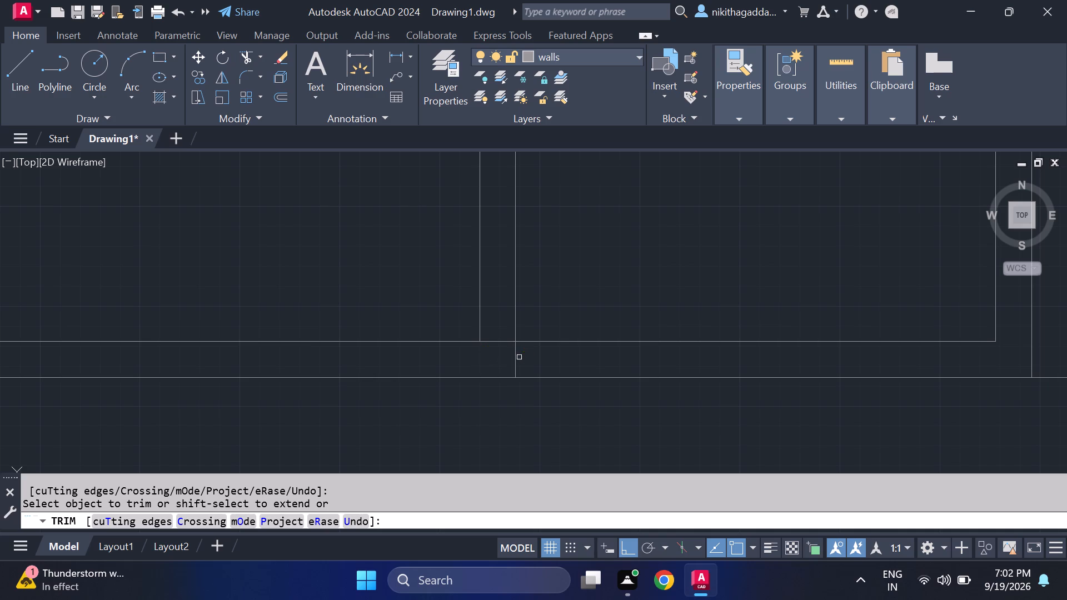
click(516, 357)
click(496, 339)
scroll(496, 339, down, 3)
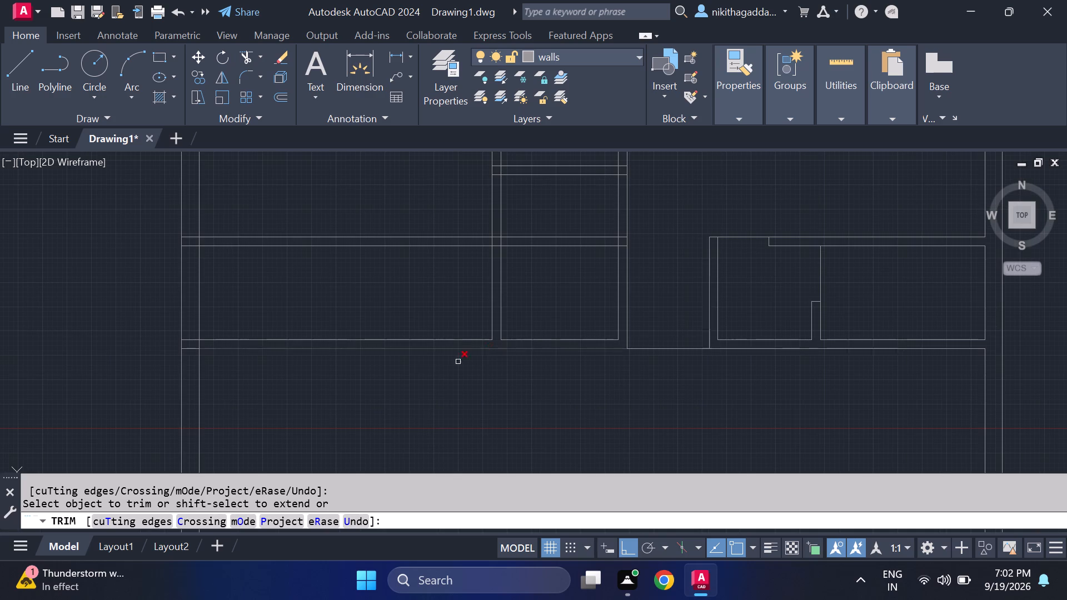
Trim away both lines of the upper horizontal partition across the left room, plus their stubs inside the left exterior wall.
middle_drag(458, 284, 429, 363)
drag(390, 287, 345, 363)
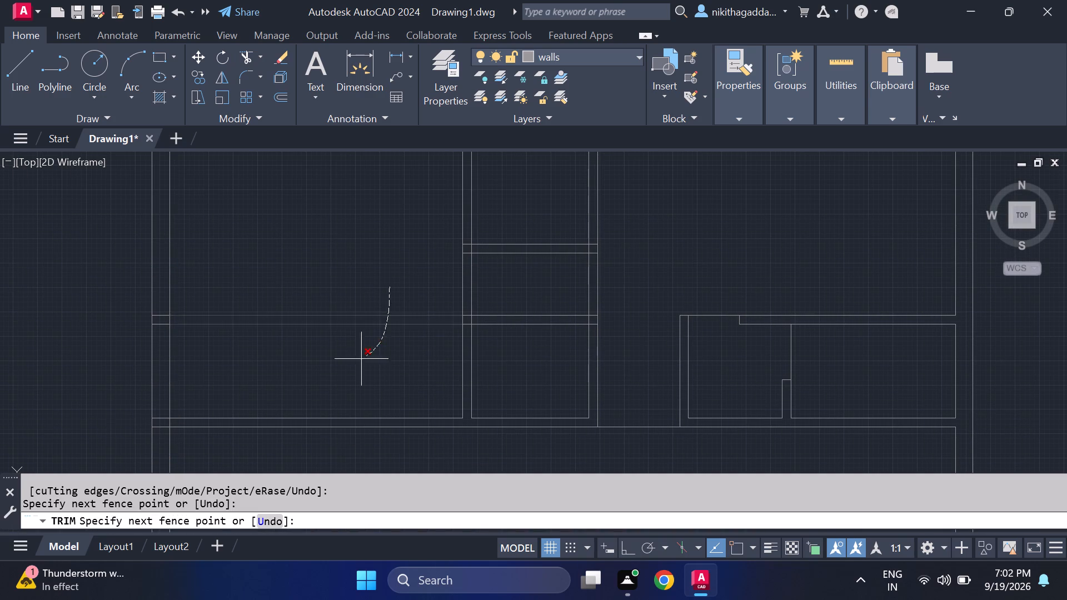
drag(345, 363, 329, 363)
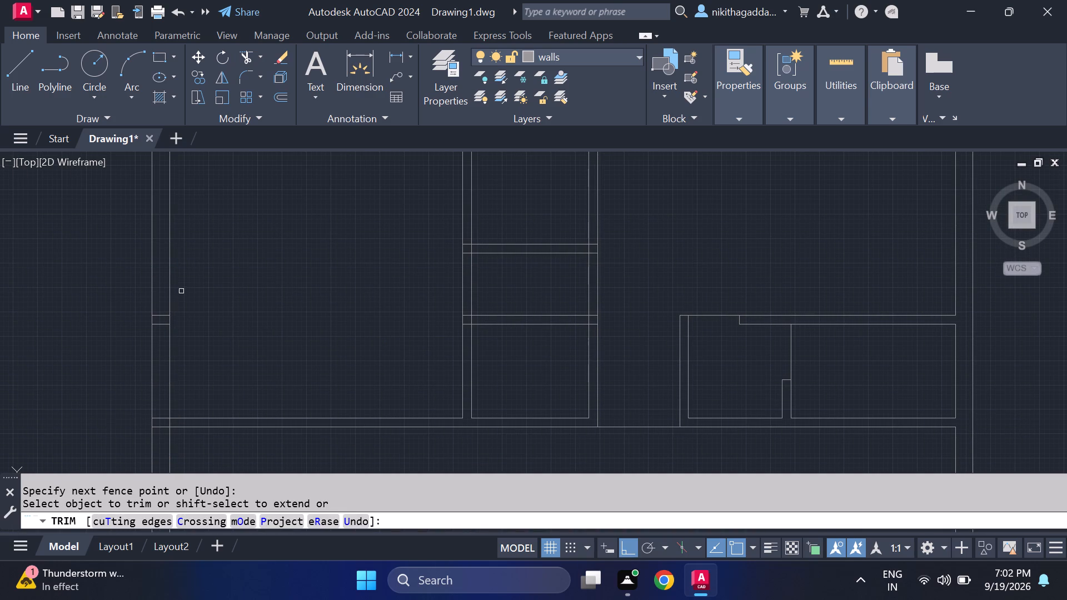
scroll(158, 325, up, 2)
drag(166, 292, 163, 347)
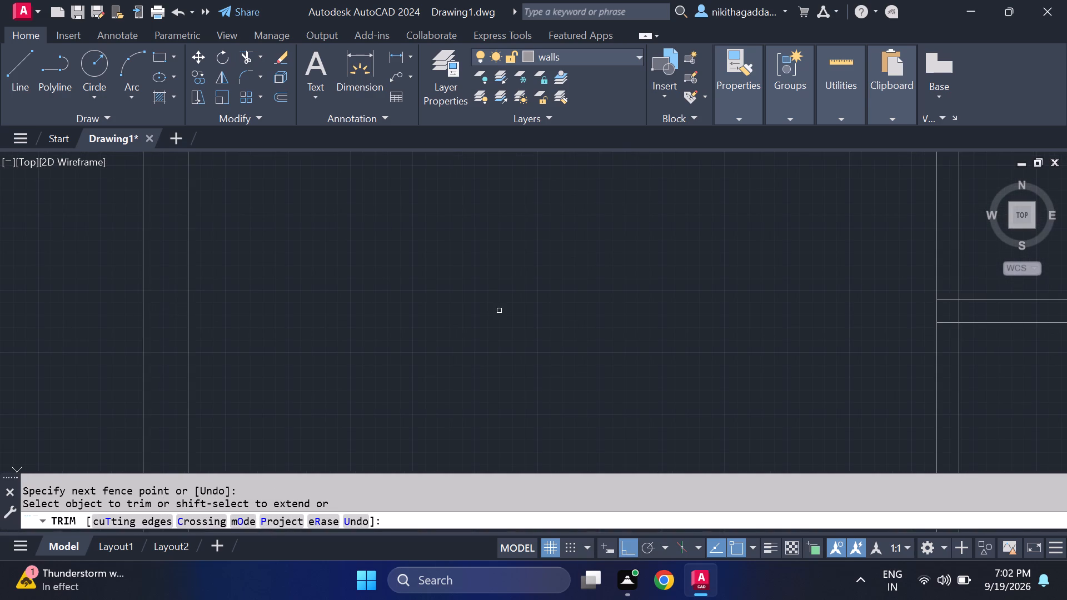
Trim away the upper horizontal partition's lines between the two central vertical partitions, plus their stubs inside both of those partitions.
scroll(507, 308, down, 3)
drag(654, 297, 652, 327)
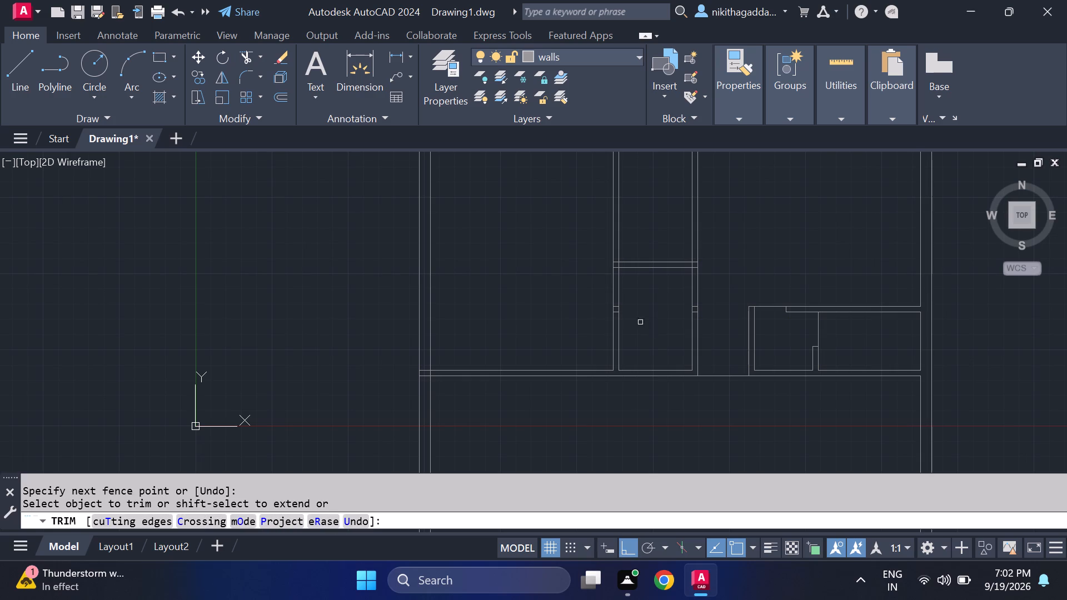
scroll(619, 305, up, 3)
drag(606, 305, 606, 346)
scroll(789, 339, down, 1)
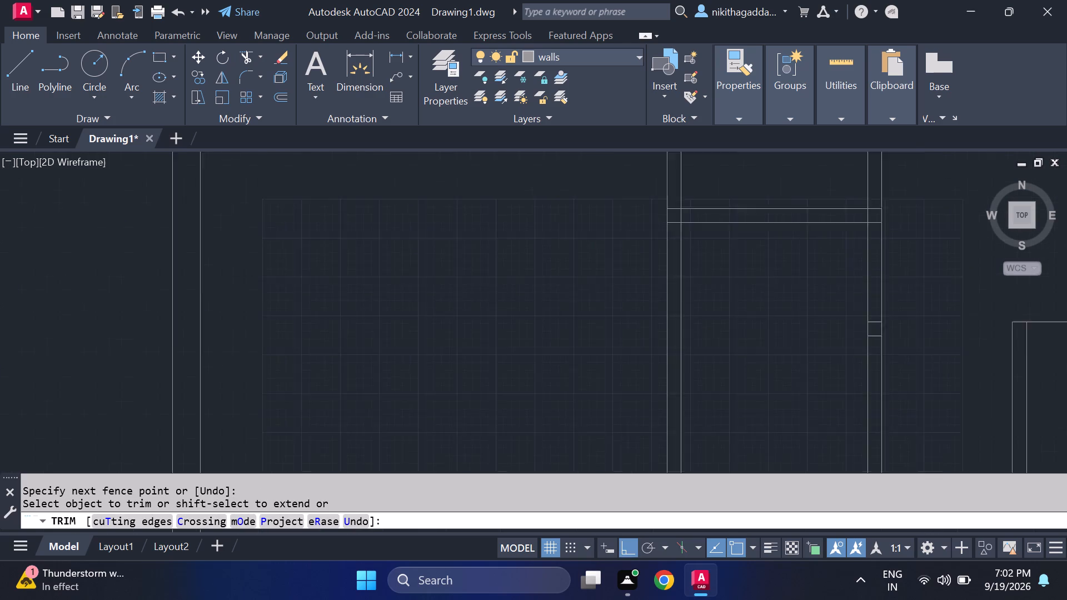
scroll(789, 339, down, 2)
middle_drag(780, 346, 579, 319)
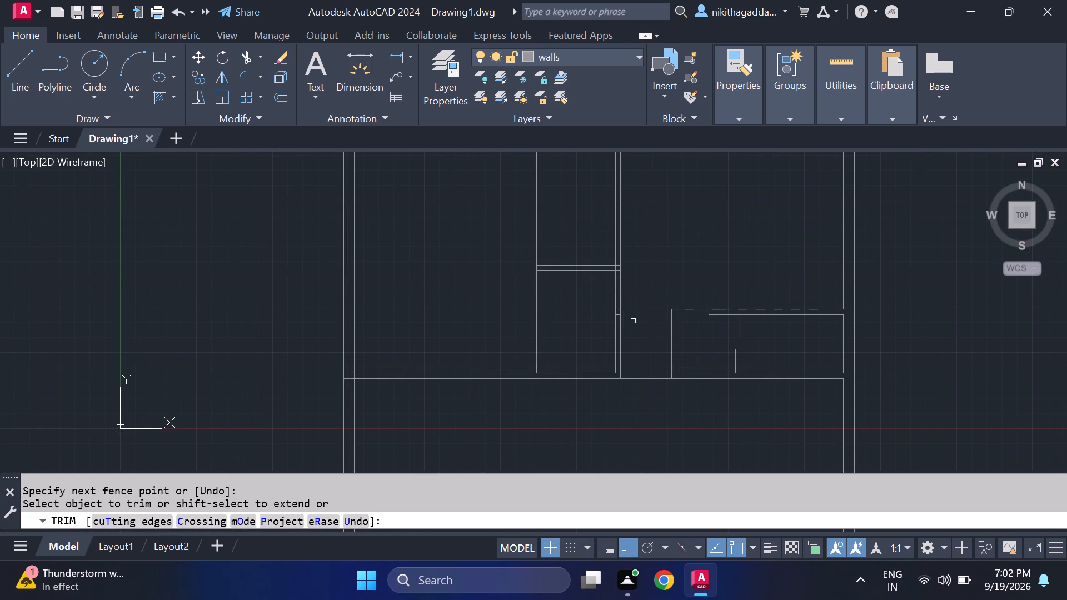
scroll(643, 313, up, 3)
drag(543, 284, 541, 327)
scroll(544, 329, down, 5)
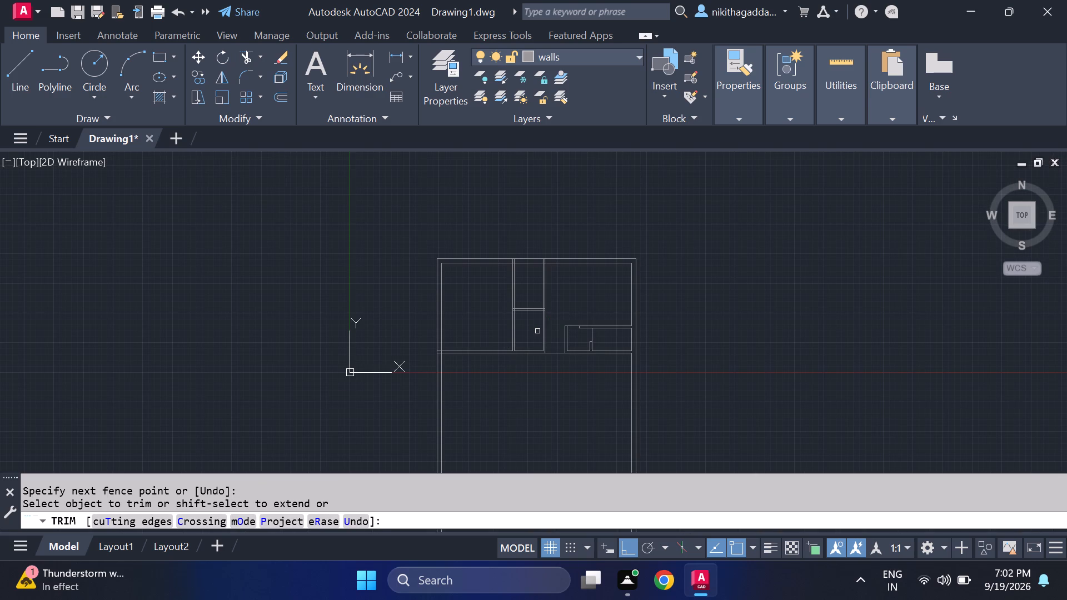
key(Escape)
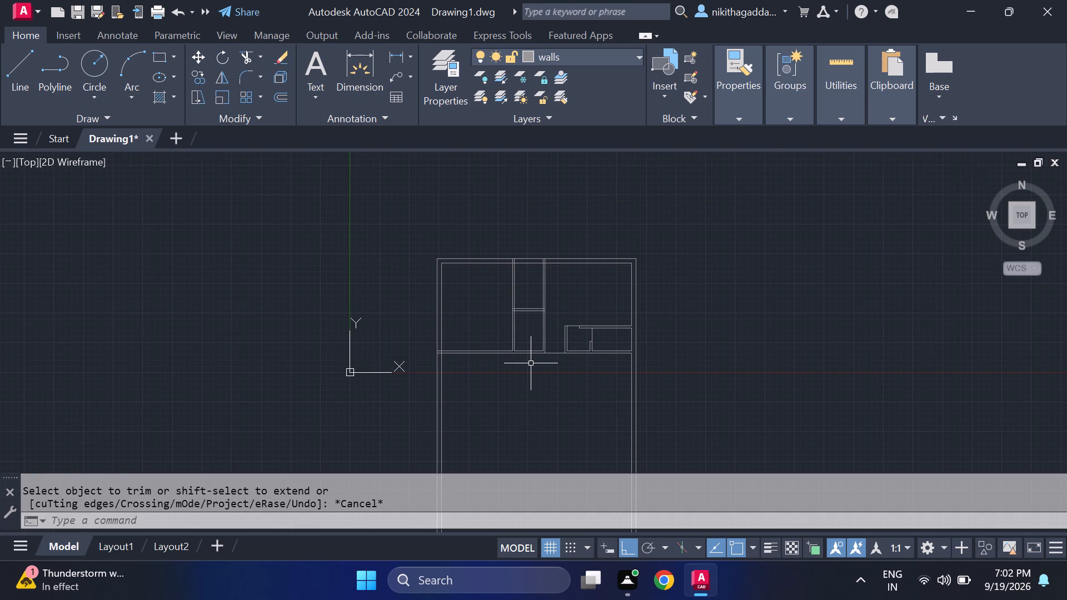
Draw a short vertical line across the lower horizontal partition, just left of the first central vertical partition.
scroll(531, 365, up, 2)
key(l)
key(Return)
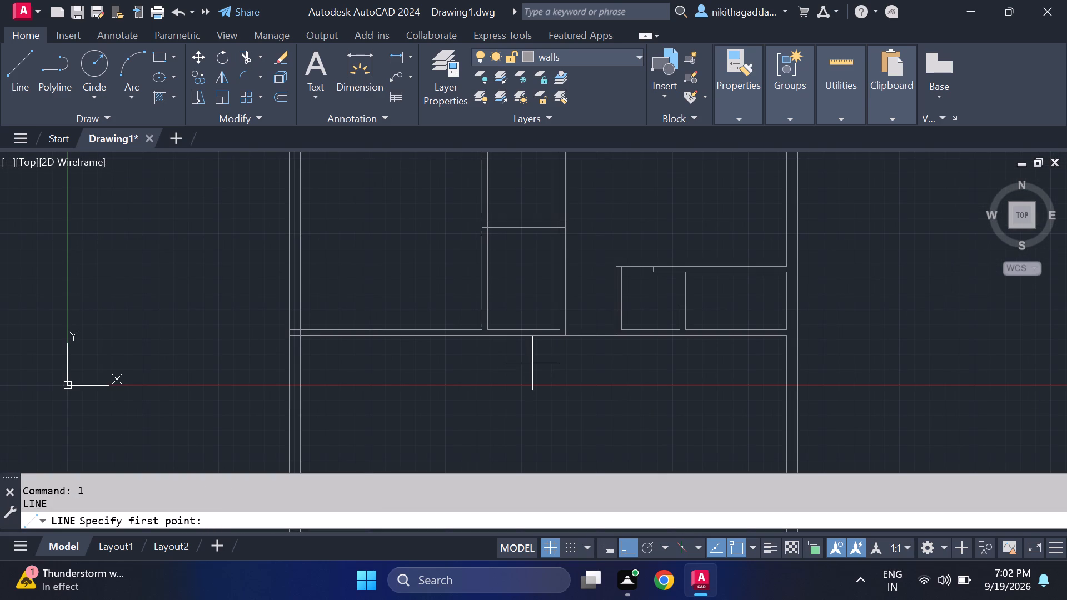
scroll(491, 358, up, 1)
scroll(441, 323, up, 1)
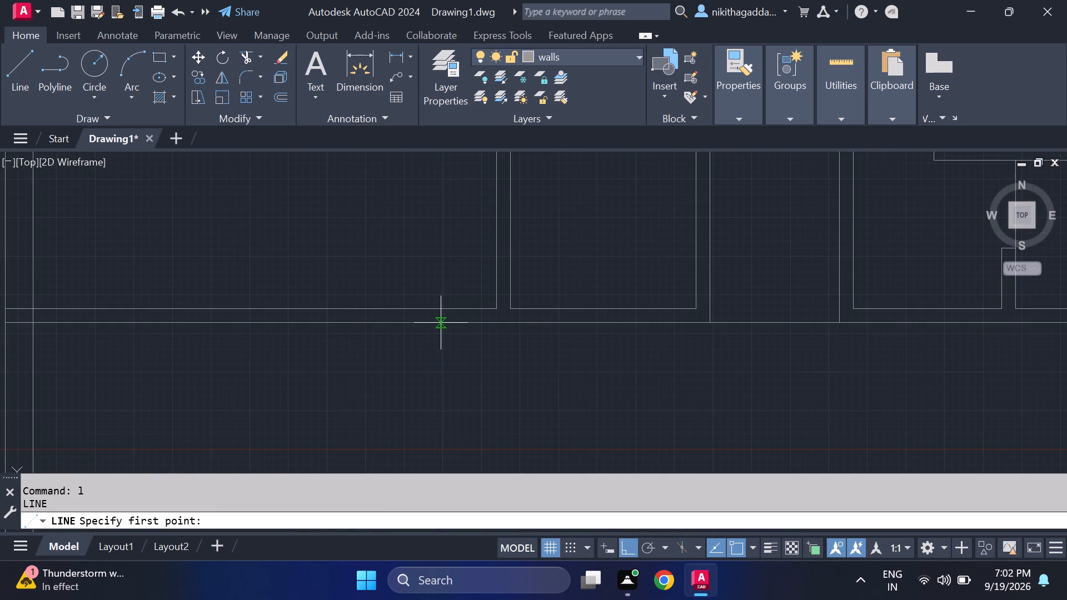
click(466, 306)
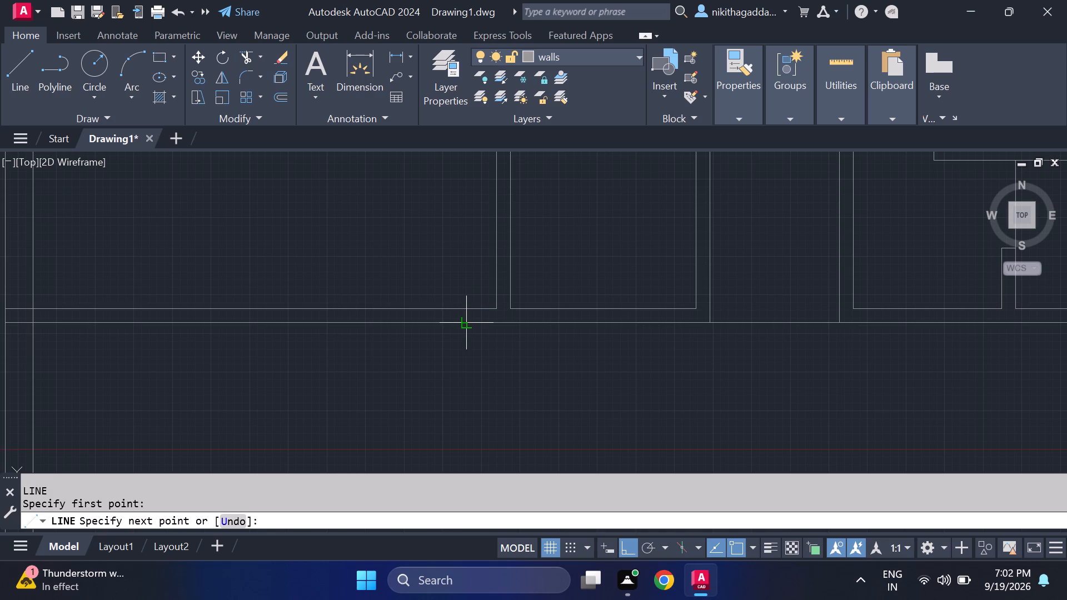
click(463, 318)
key(Escape)
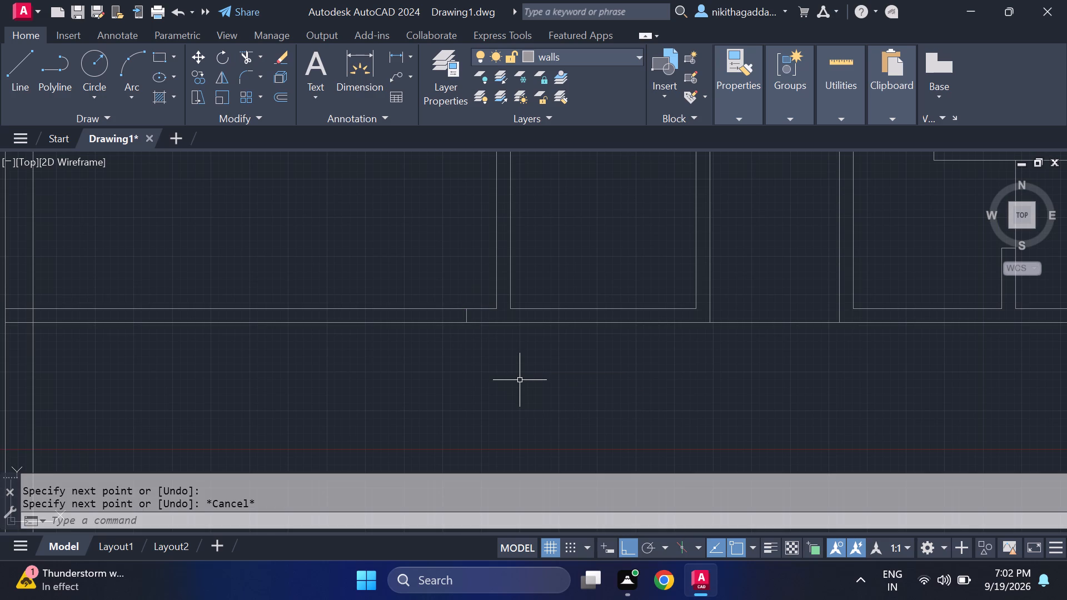
Draw a short vertical line across the lower partition's thickness just right of the second central partition, and join its upper end to that partition.
key(l)
key(Return)
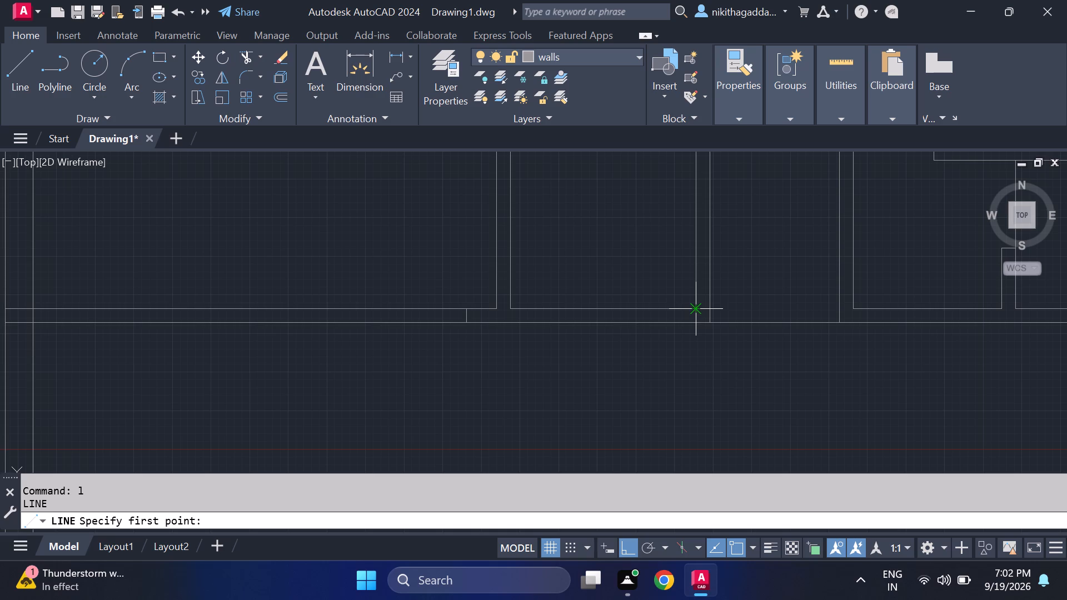
click(726, 306)
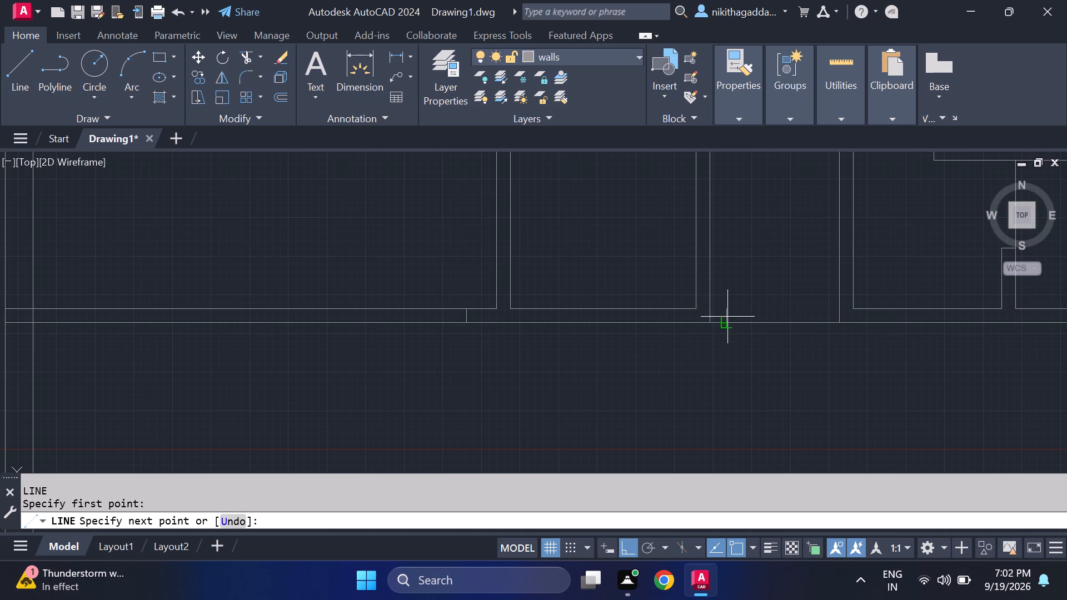
click(727, 318)
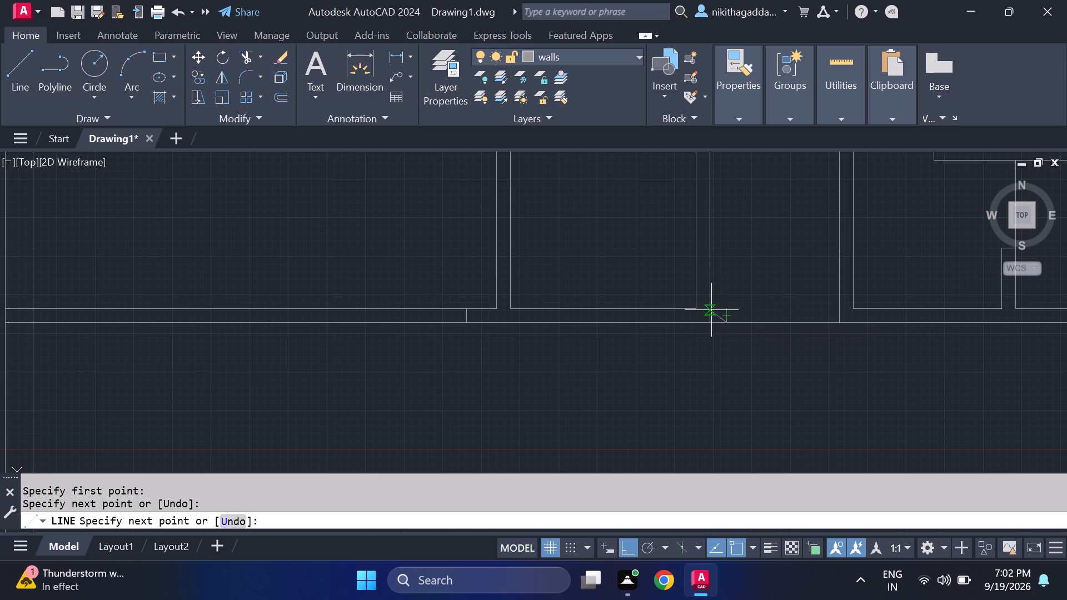
scroll(742, 300, up, 2)
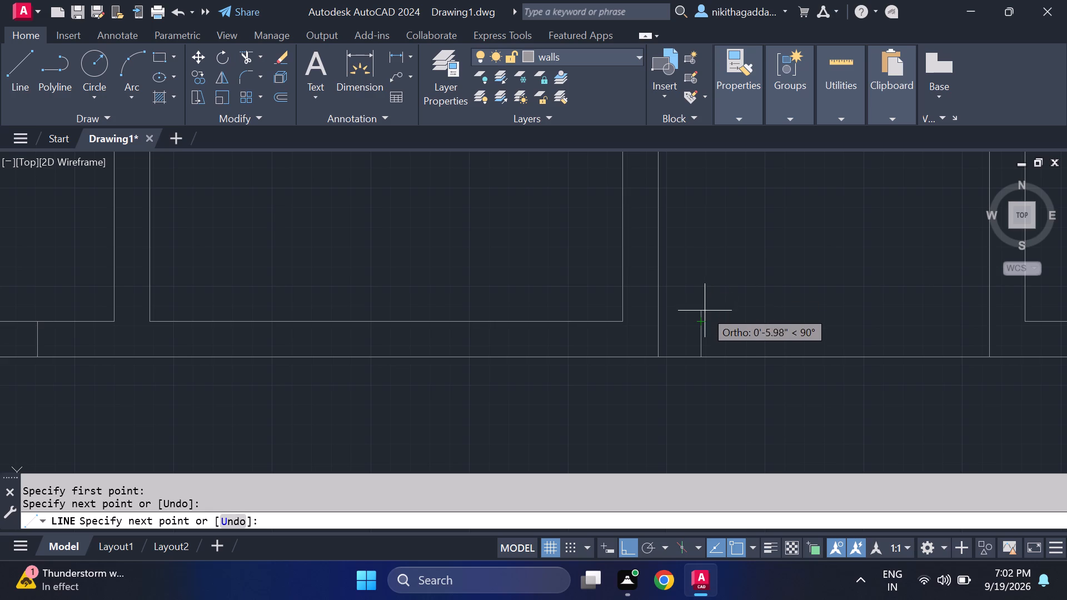
click(700, 319)
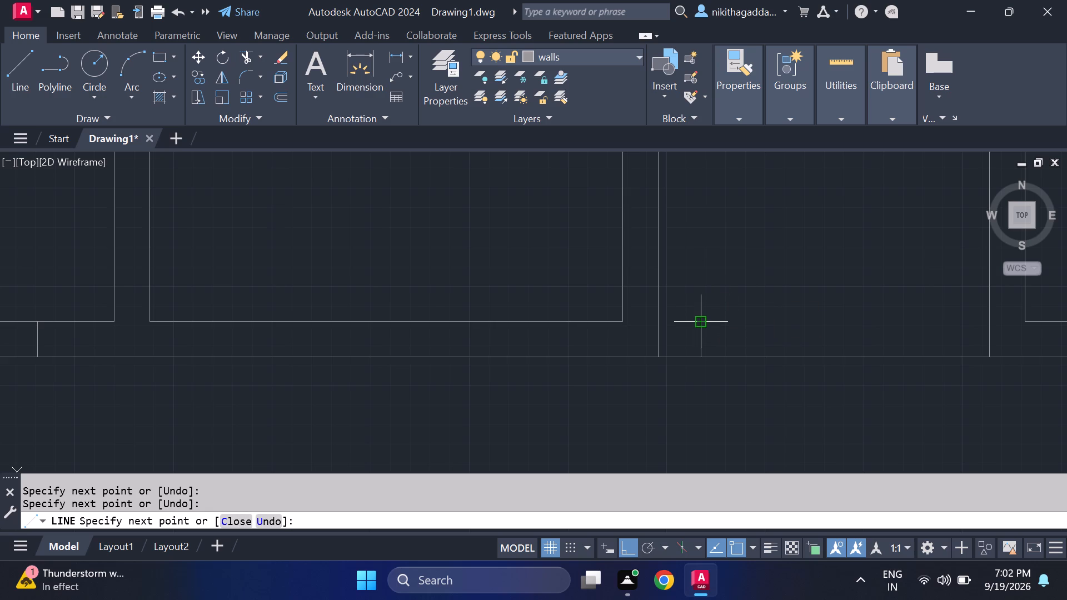
click(655, 326)
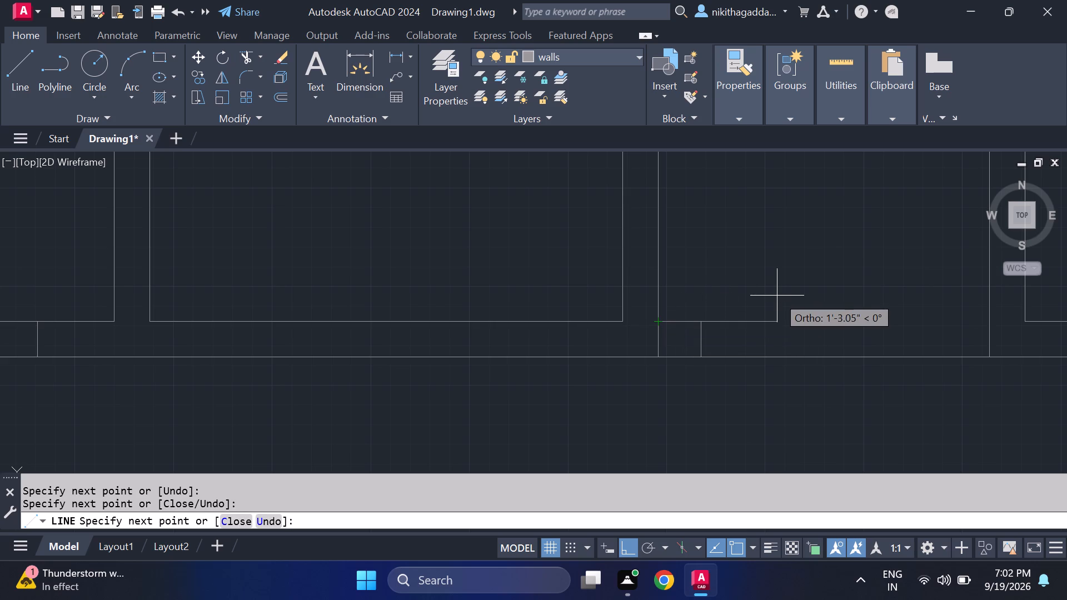
key(Escape)
Trim the second central partition's right line where it crosses the new short wall return at the lower partition.
text(tr)
key(Return)
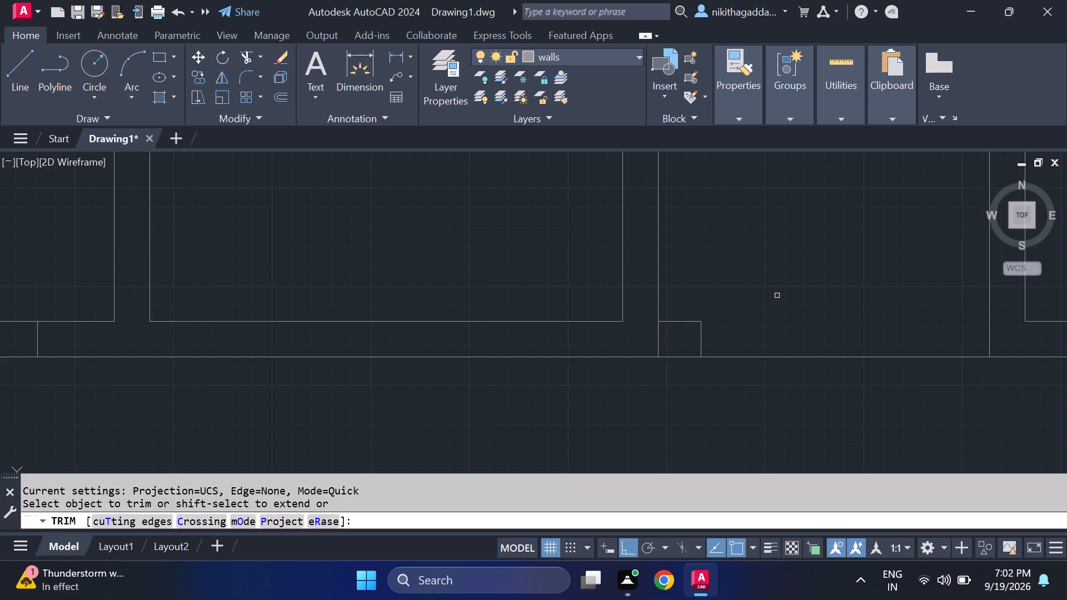
click(656, 337)
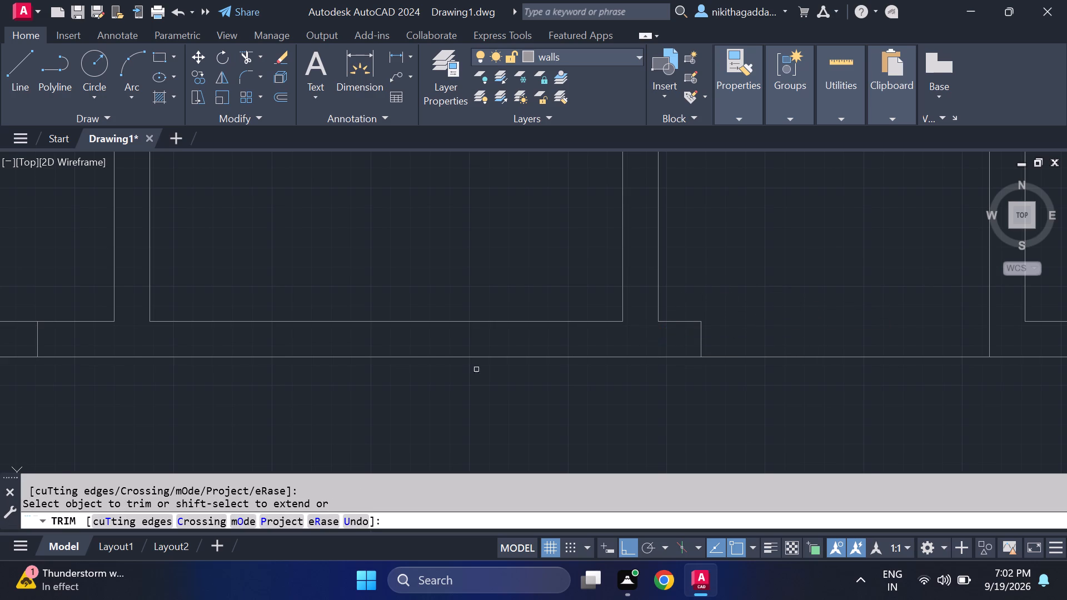
Trim the overlapping lines where the lower horizontal partition meets the left exterior wall, opening the wall's inner line between the partition lines.
scroll(449, 377, down, 3)
middle_drag(400, 404, 707, 394)
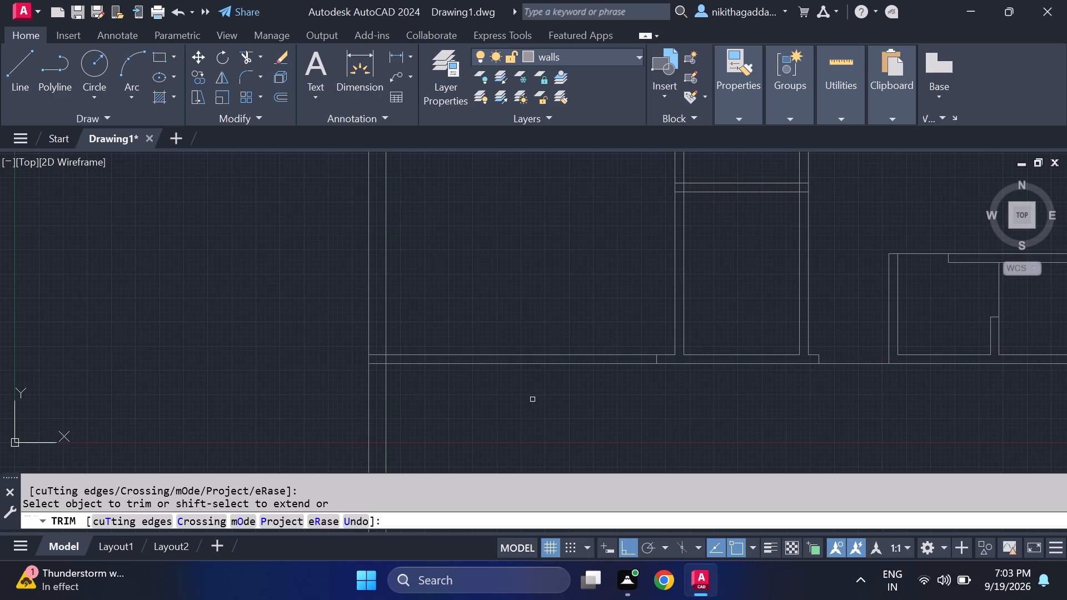
scroll(535, 394, down, 1)
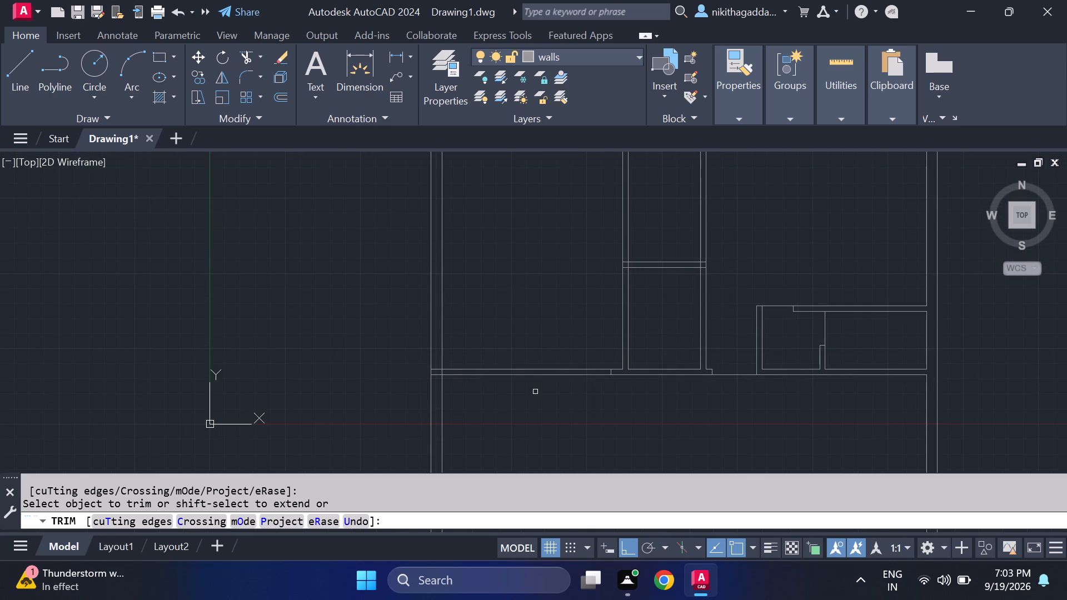
scroll(535, 392, up, 1)
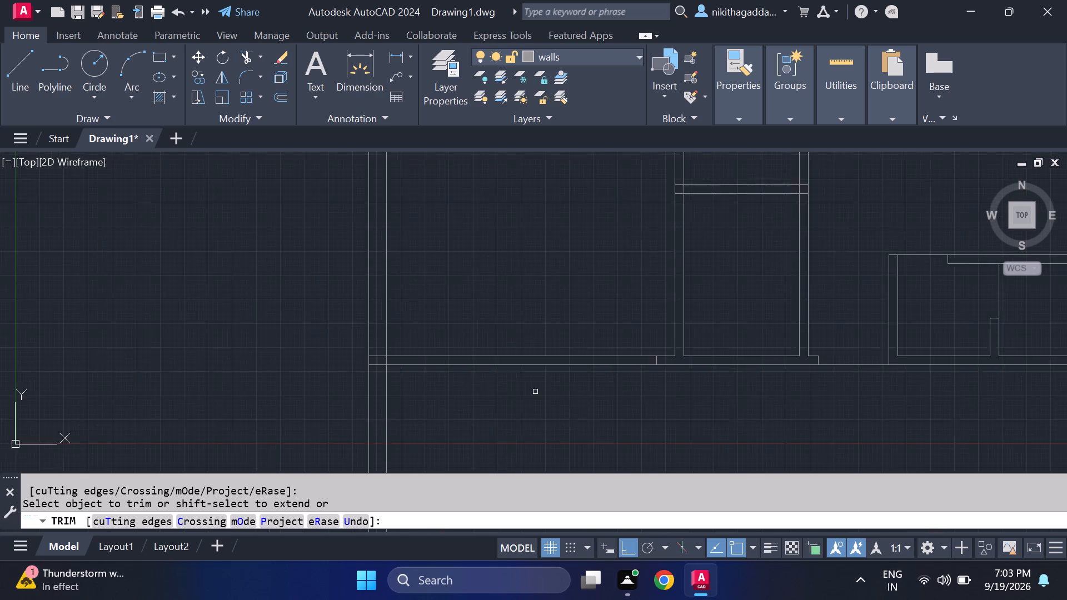
scroll(535, 392, up, 1)
scroll(535, 392, down, 2)
middle_drag(535, 389, 531, 284)
scroll(563, 346, down, 2)
scroll(581, 369, up, 2)
scroll(581, 371, down, 2)
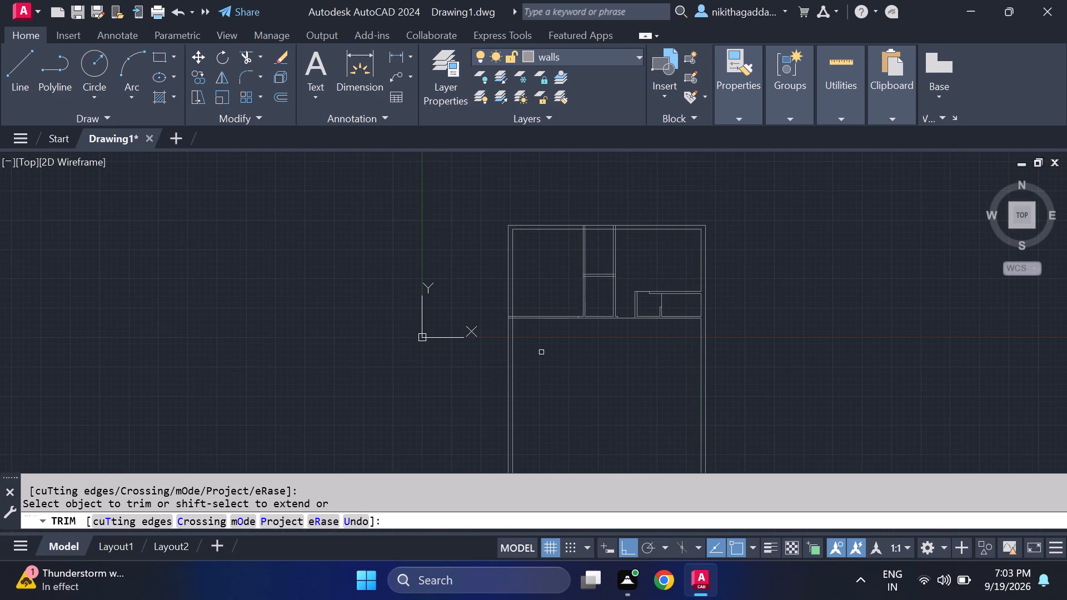
scroll(528, 331, up, 4)
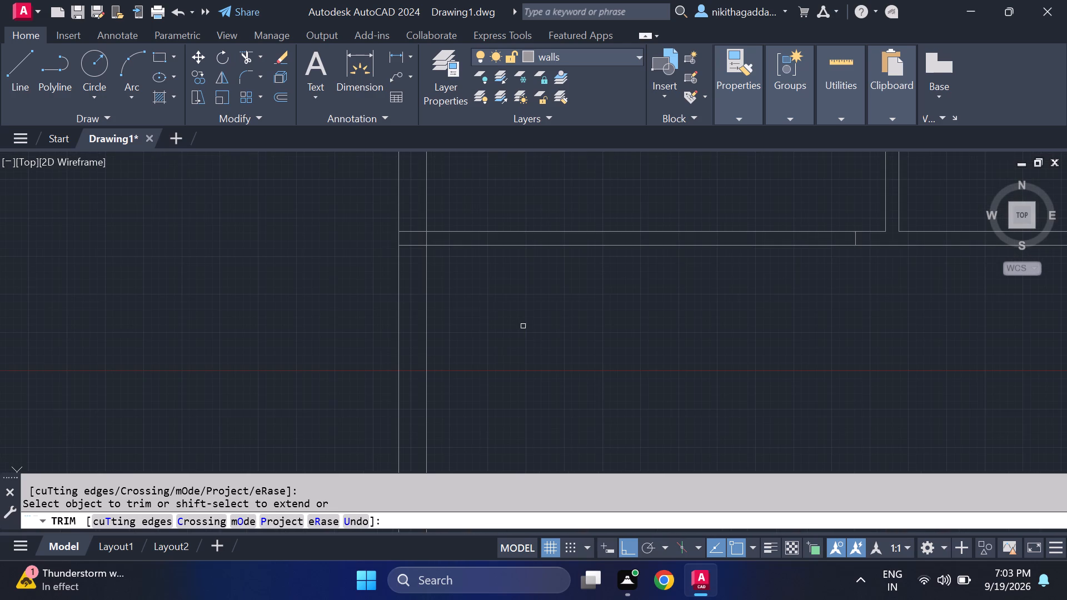
drag(417, 218, 411, 263)
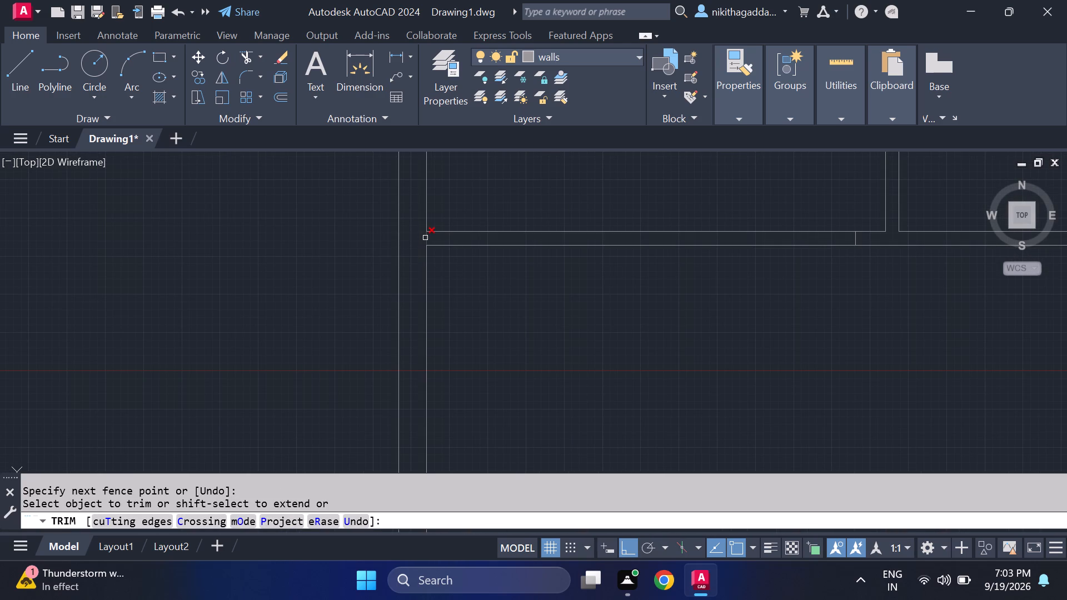
click(425, 238)
scroll(467, 316, down, 4)
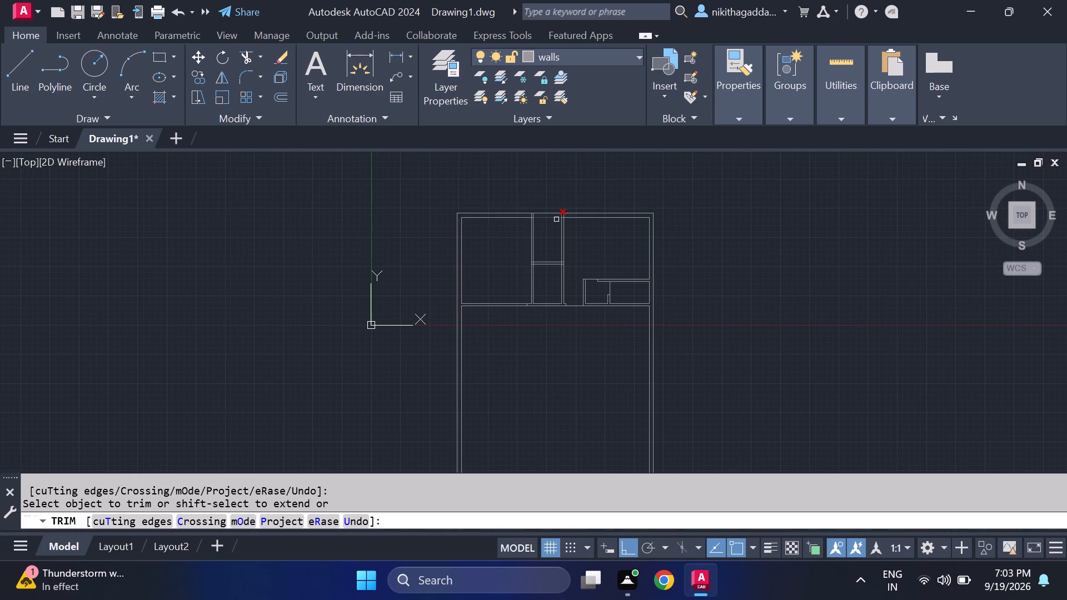
Trim the overlapping lines where the two central vertical partitions meet the top exterior wall, including the wall's inner line between them.
scroll(556, 219, up, 3)
scroll(472, 196, up, 1)
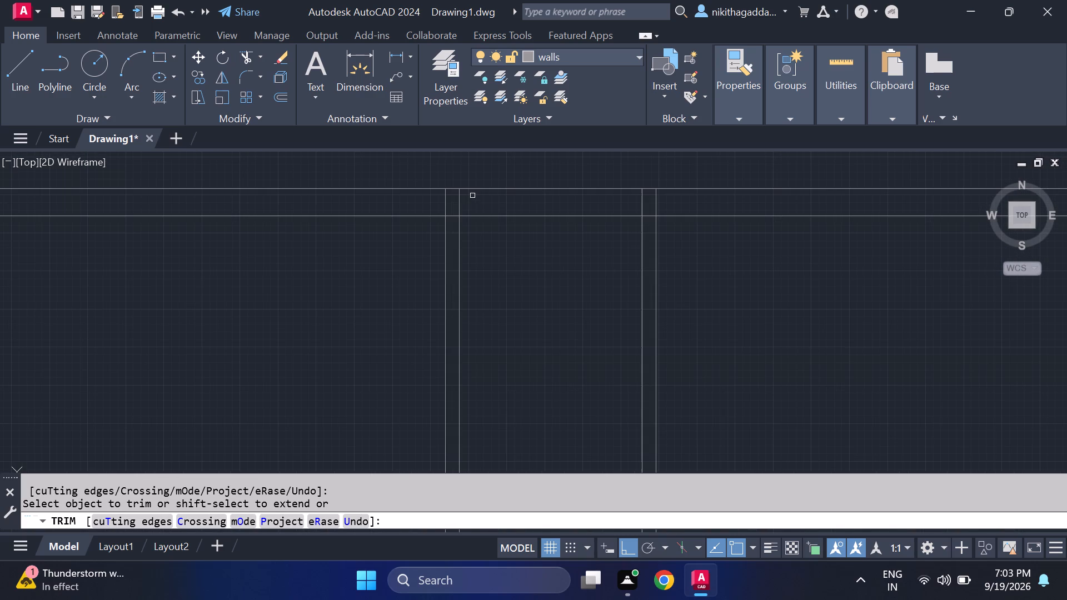
drag(469, 206, 428, 207)
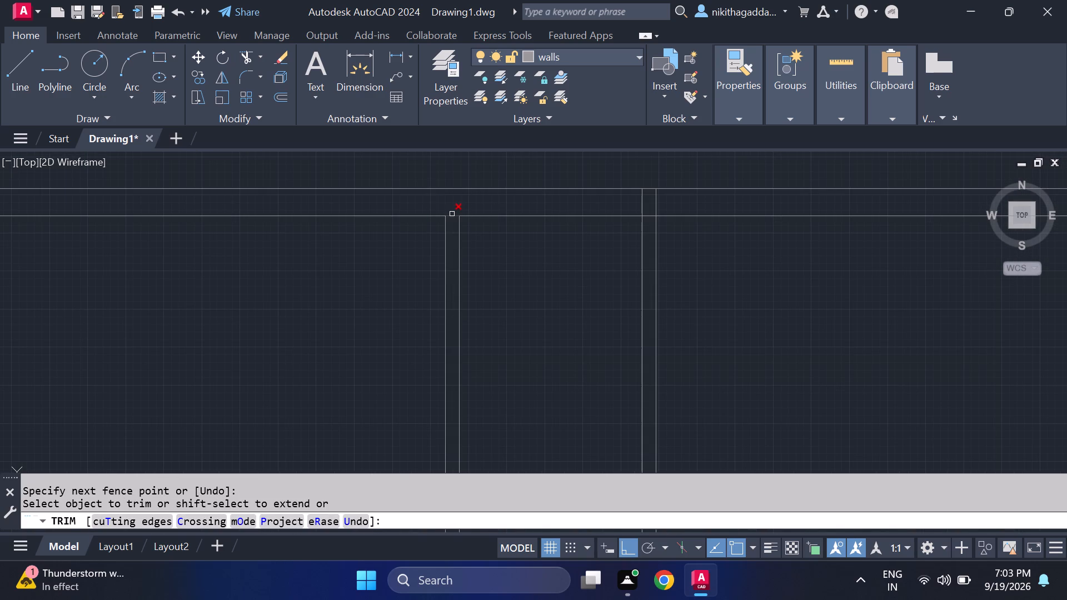
click(452, 214)
drag(671, 204, 626, 203)
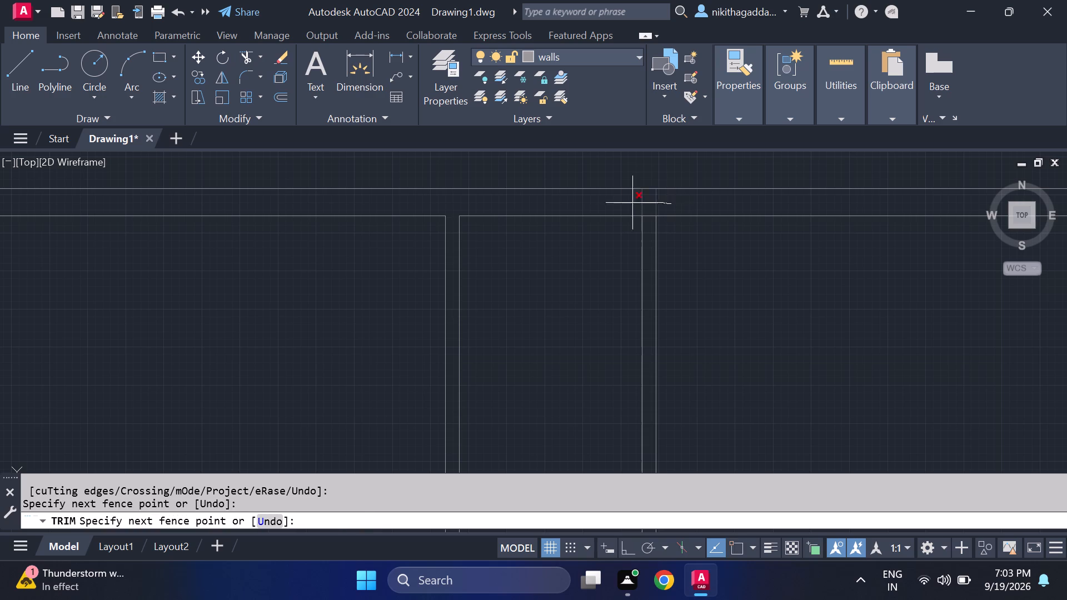
drag(626, 203, 616, 204)
click(649, 216)
scroll(642, 224, down, 3)
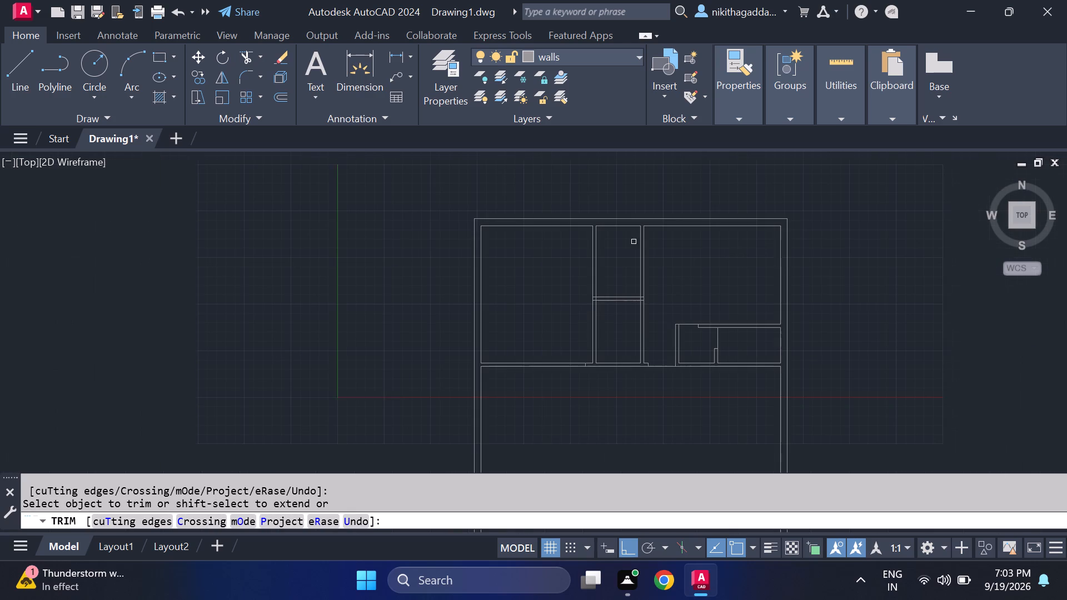
Trim both lines of the short cross partition inside the first central vertical partition.
scroll(594, 304, up, 3)
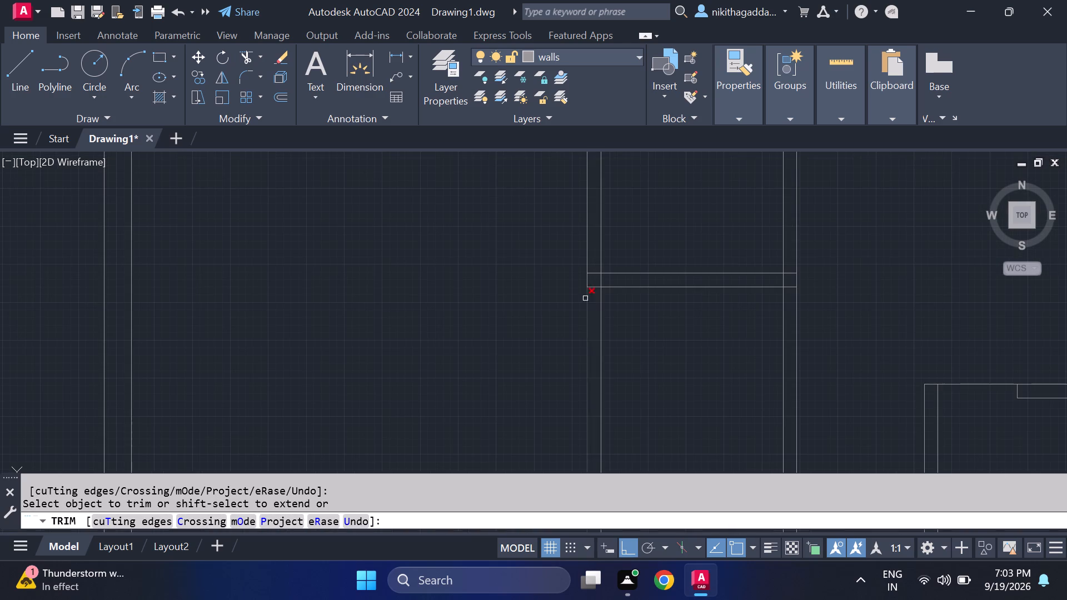
scroll(582, 290, up, 2)
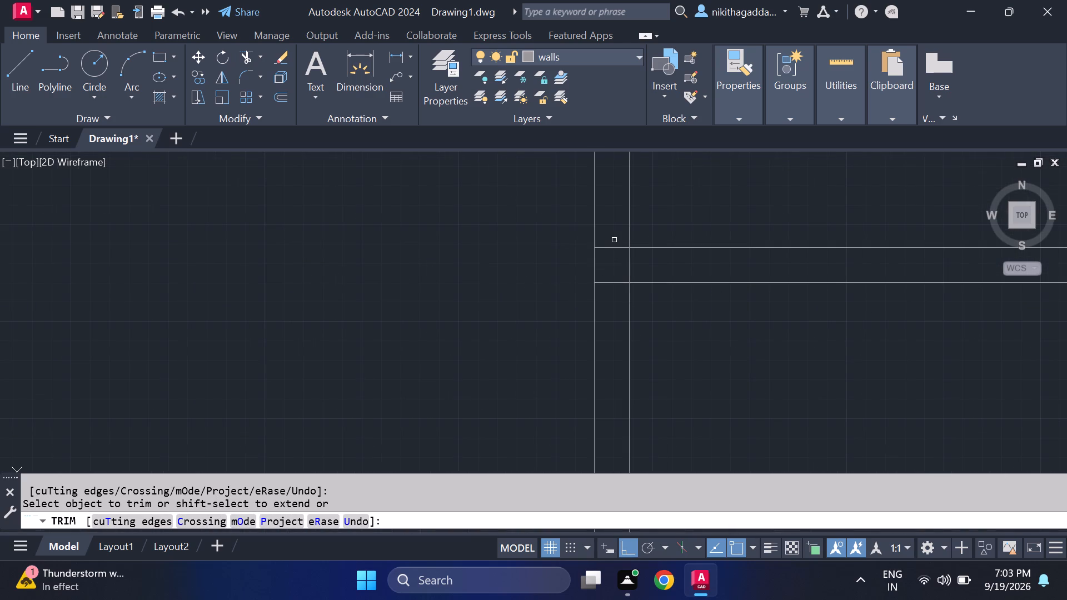
drag(614, 240, 615, 255)
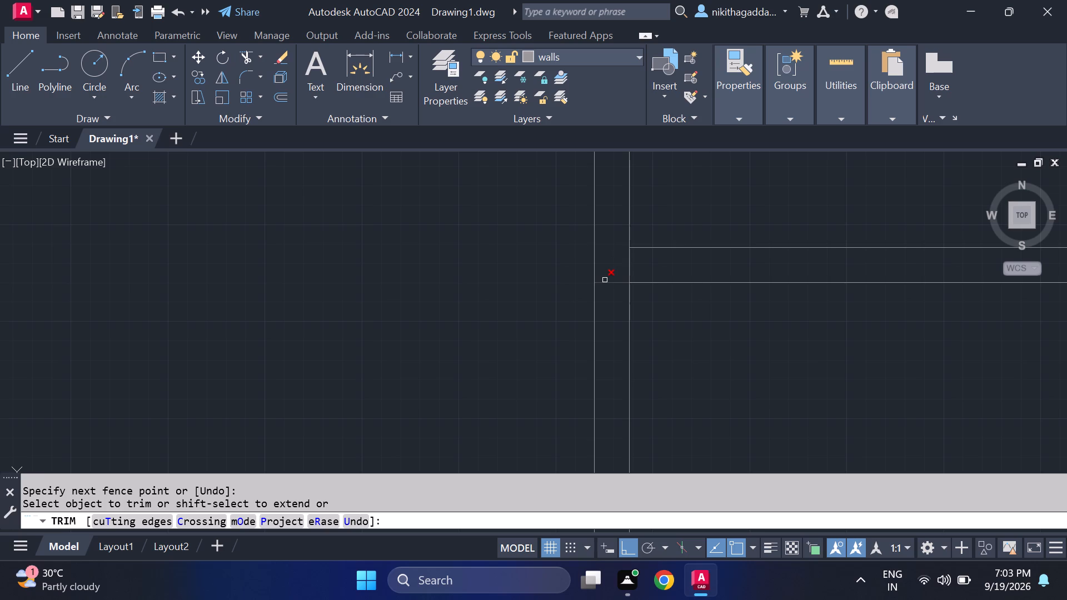
click(605, 280)
scroll(766, 314, down, 3)
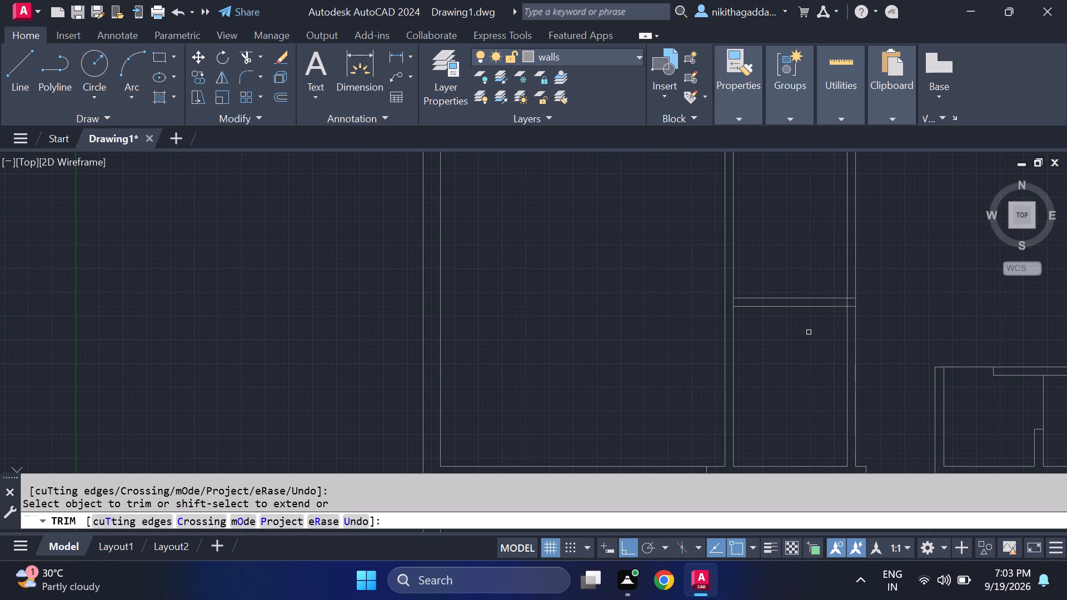
key(Escape)
Draw two short jamb lines across the first central vertical partition, between the short cross partition and the lower horizontal partition.
key(l)
key(Return)
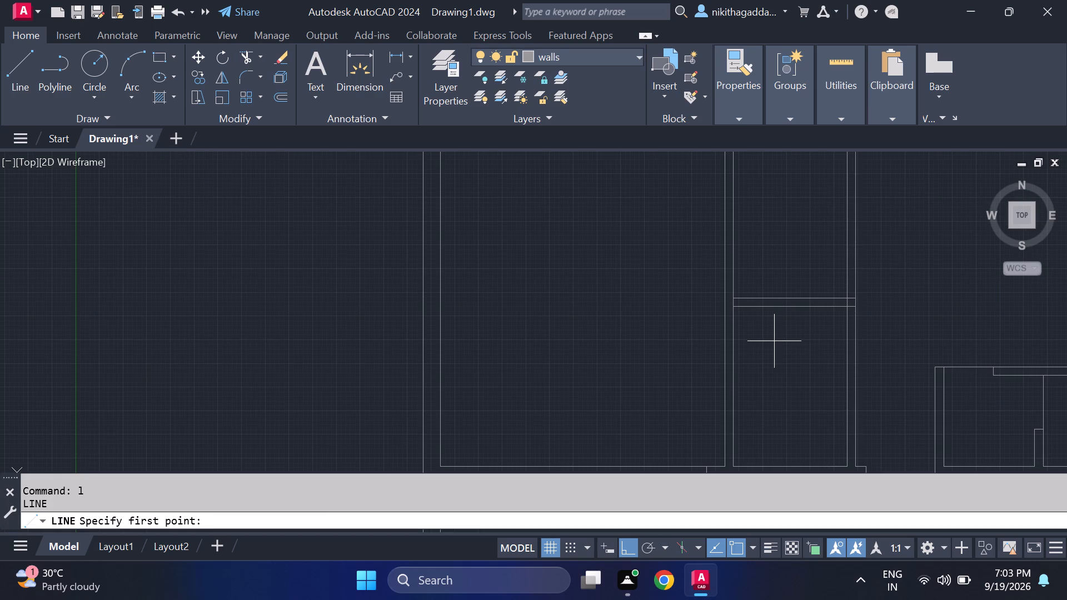
middle_drag(779, 391, 759, 380)
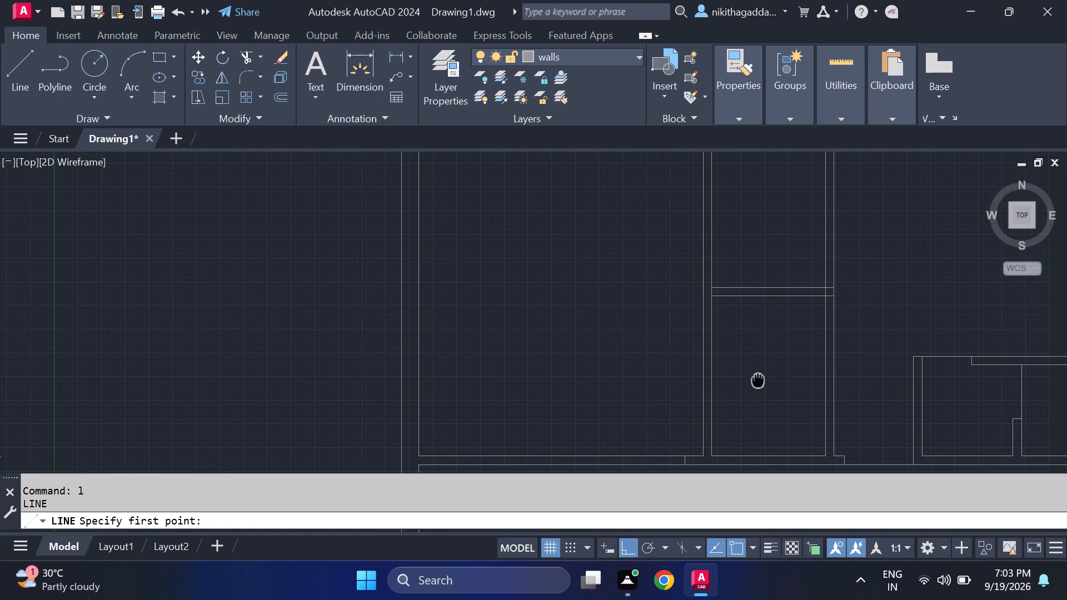
middle_drag(759, 380, 754, 348)
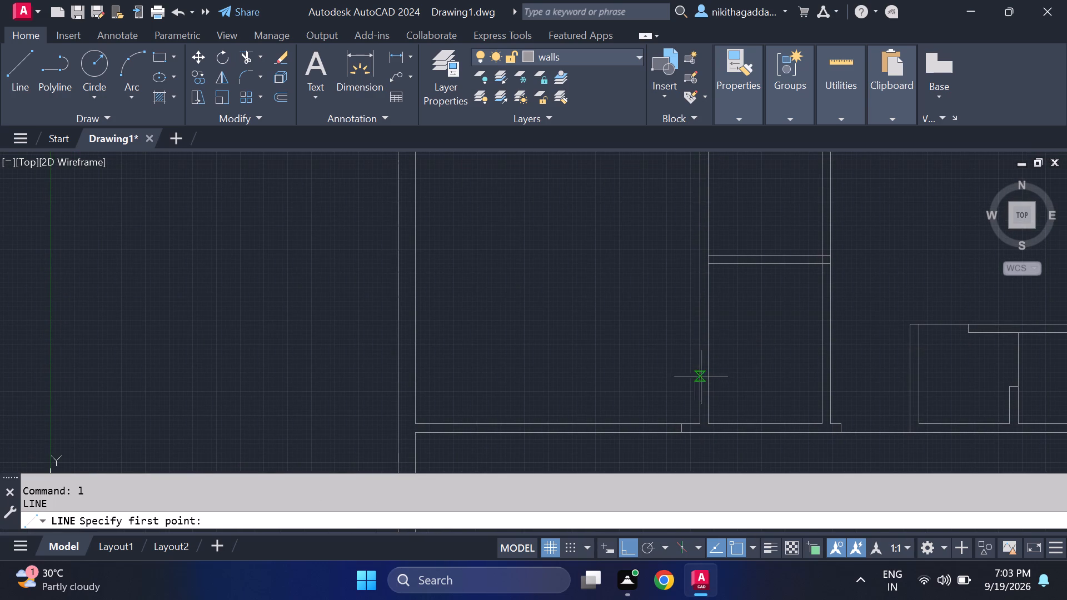
click(698, 379)
click(712, 378)
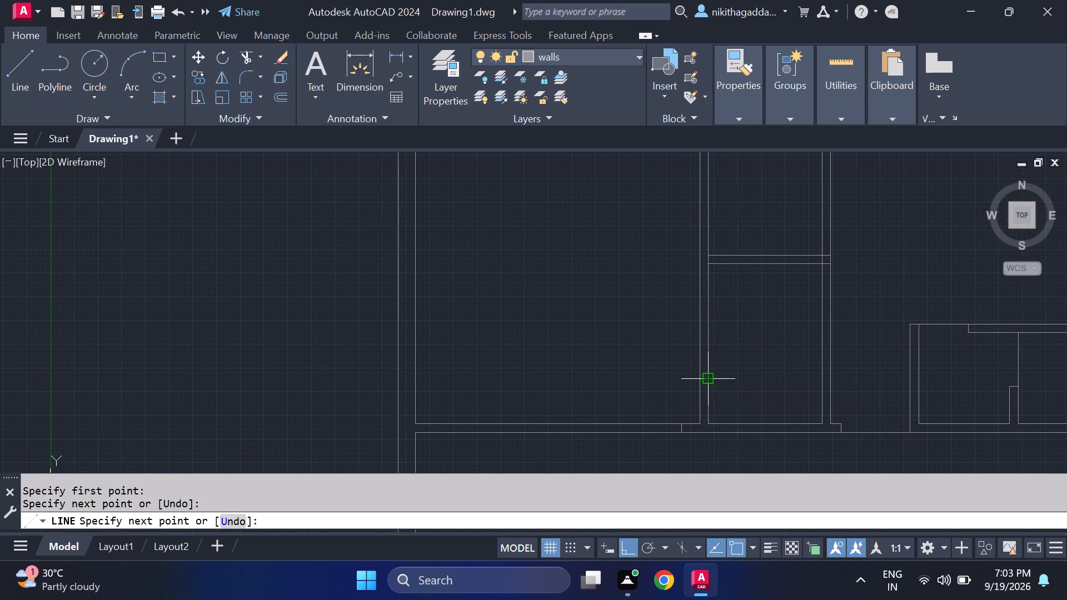
key(Return)
key(Return)
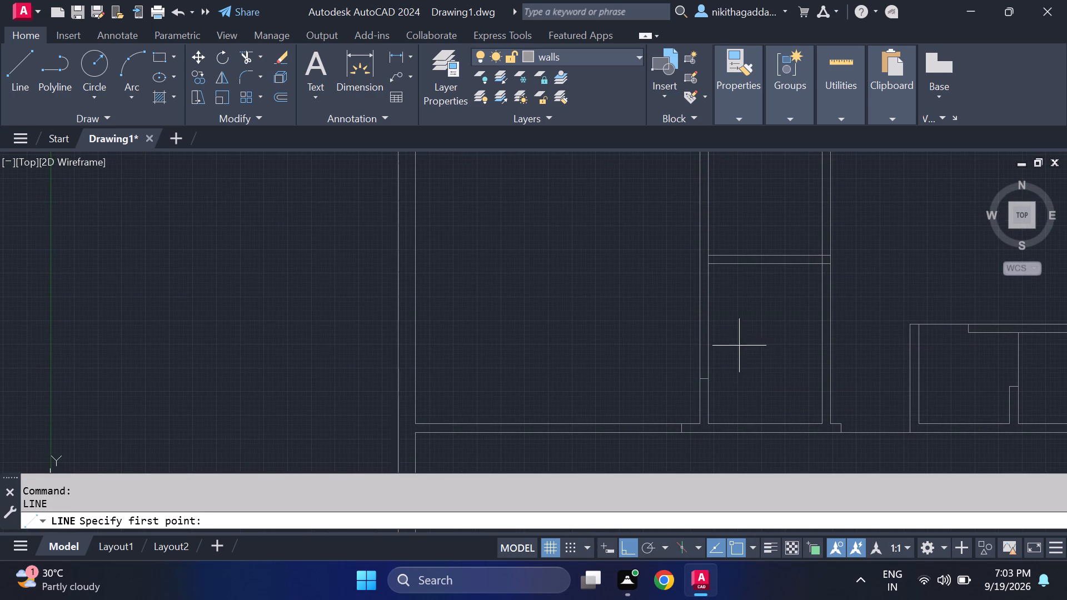
click(697, 312)
click(712, 312)
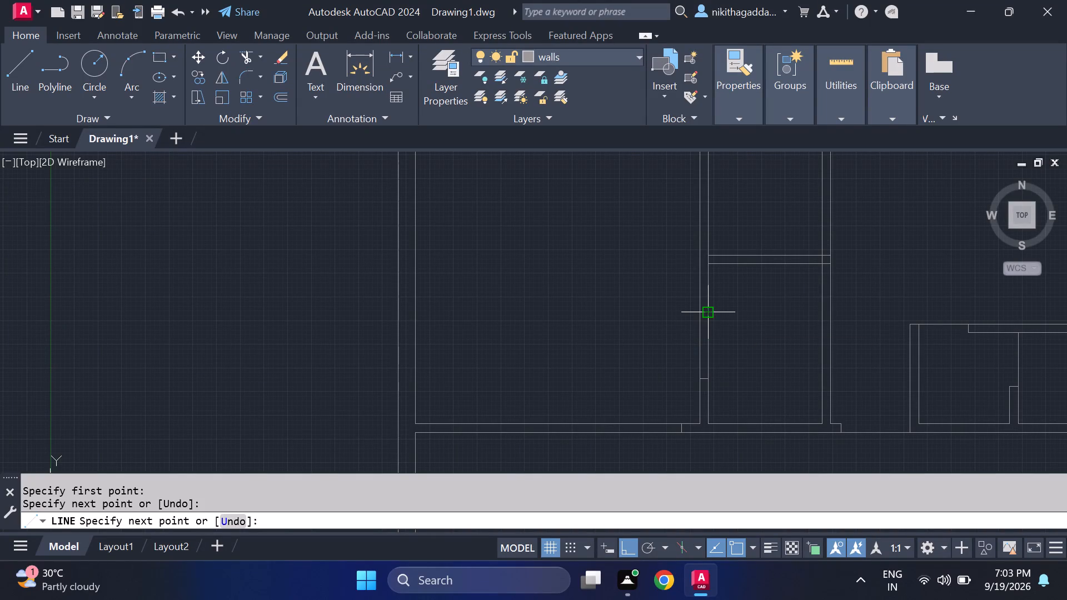
click(751, 333)
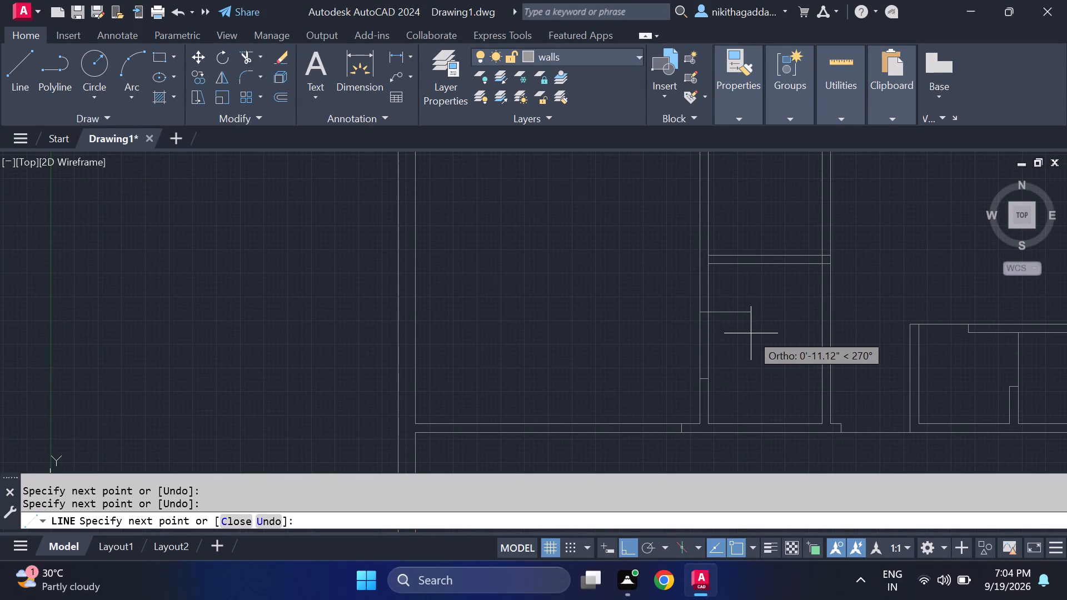
key(Return)
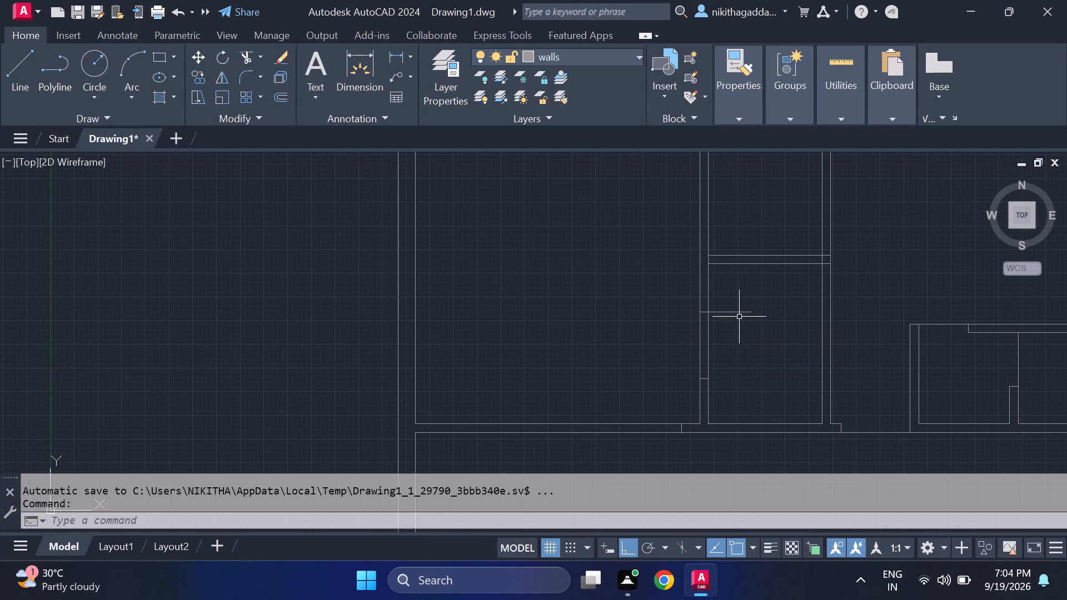
Trim the upper jamb line's overrun and the first central partition's right line between the two jamb lines.
text(tr)
key(Return)
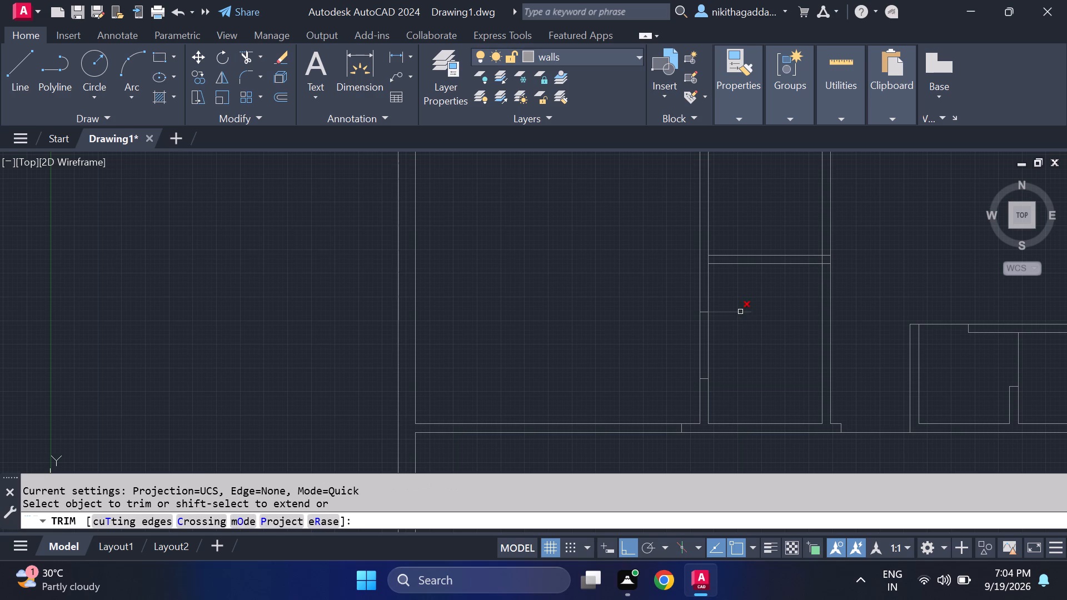
click(740, 312)
key(Escape)
text(tr)
key(Return)
drag(726, 340, 706, 352)
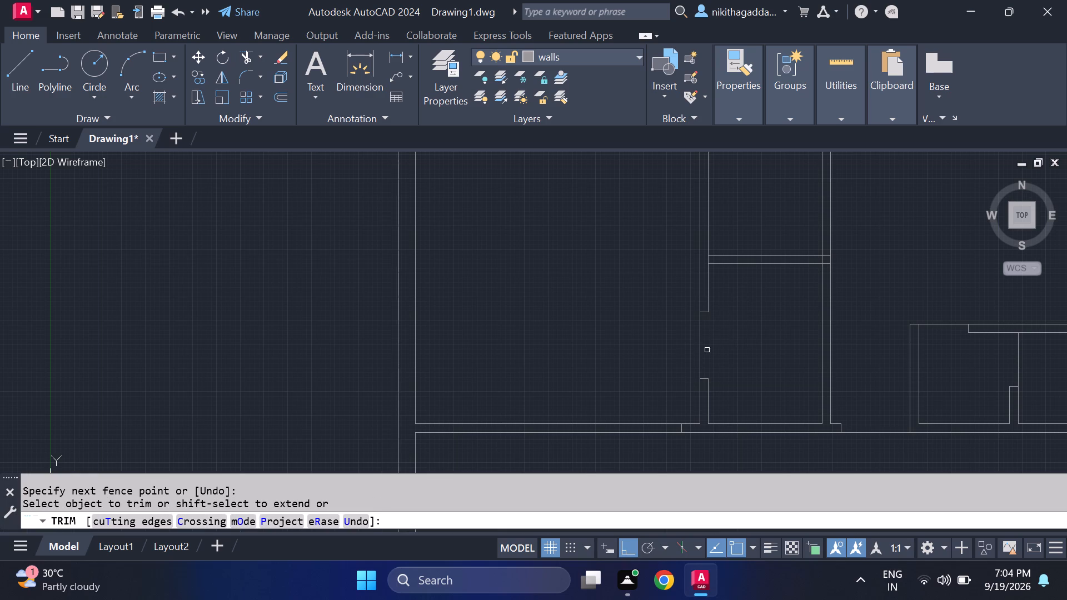
middle_drag(738, 309, 695, 367)
key(Escape)
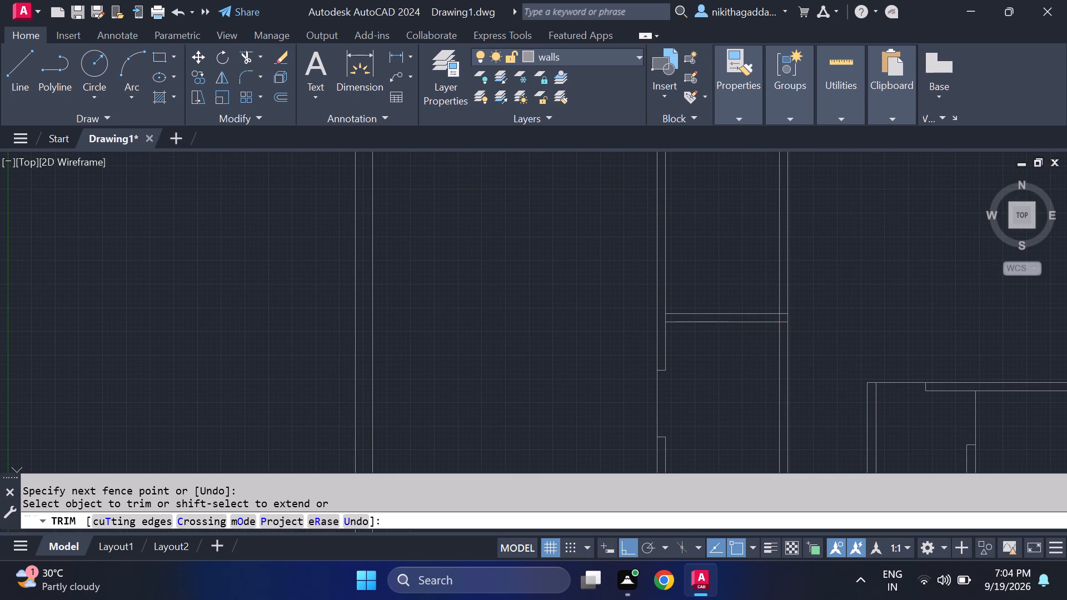
Draw a jamb line across the short cross partition and trim both its lines from there to the first central partition.
key(l)
key(Return)
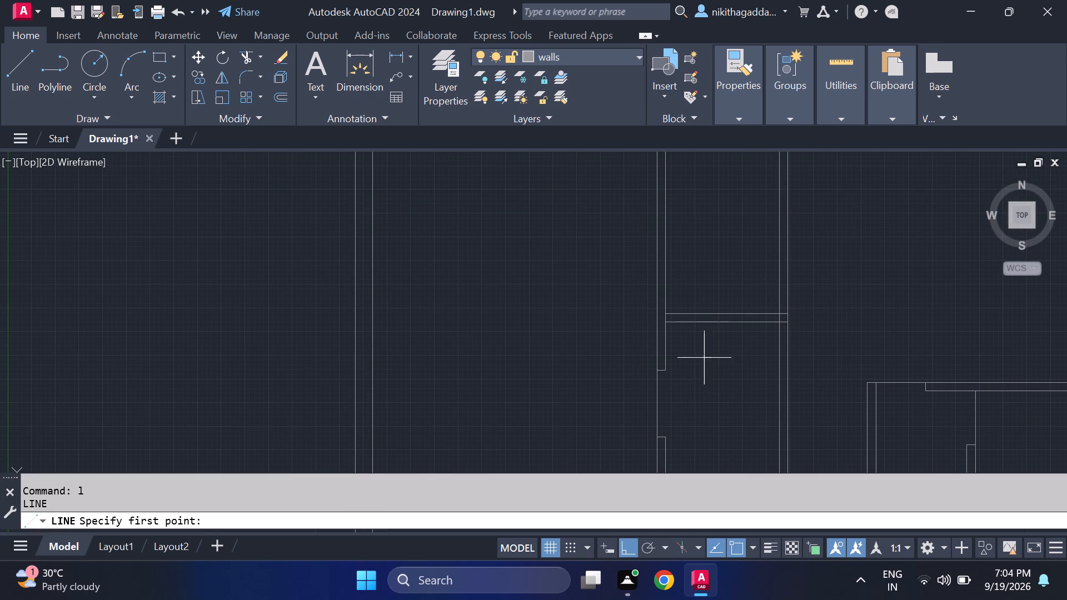
click(712, 314)
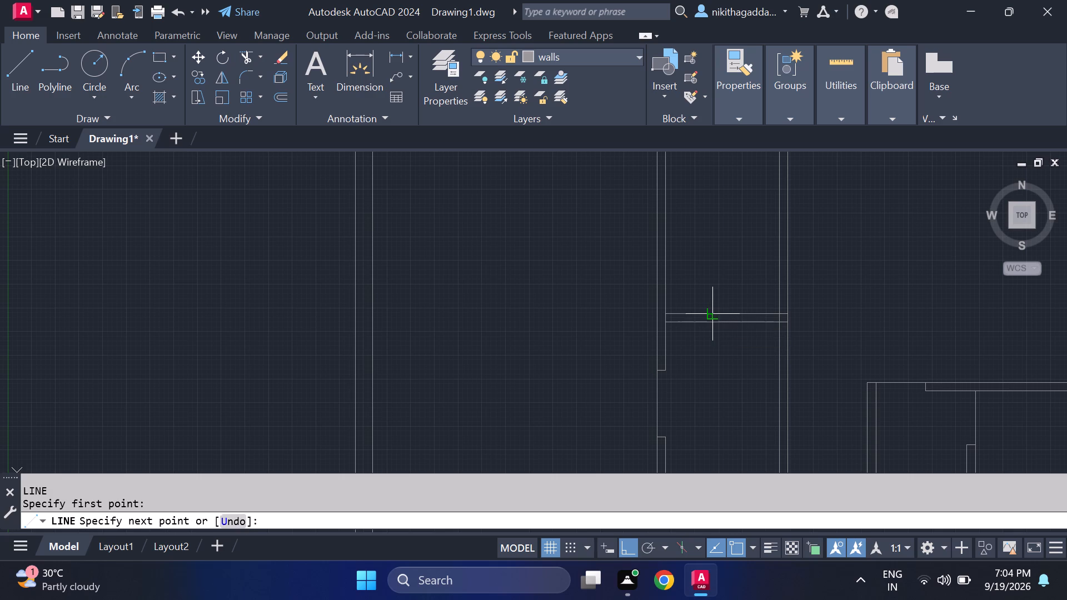
click(711, 319)
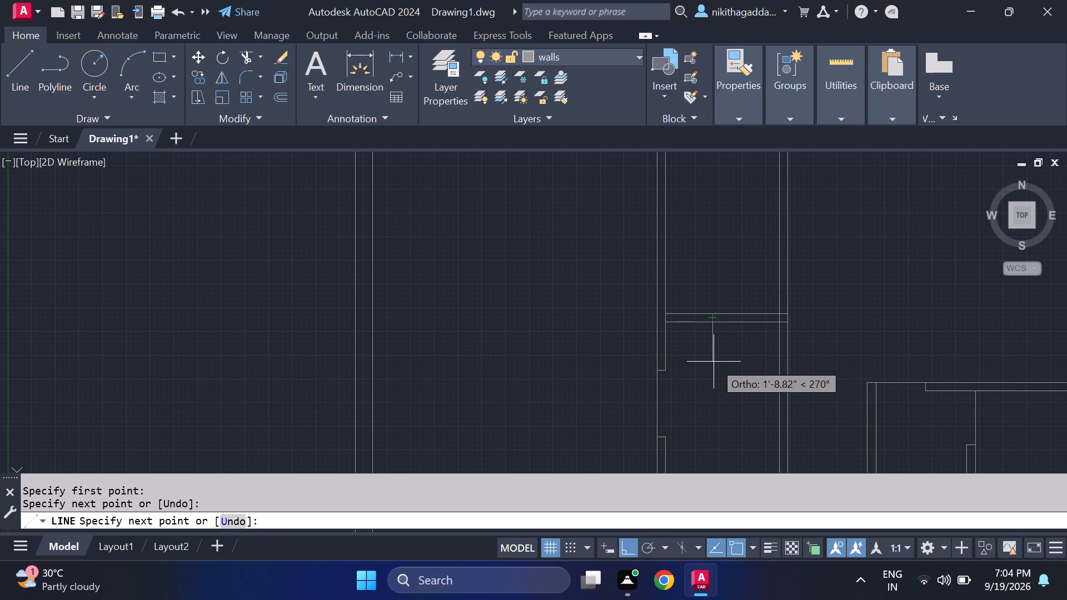
key(Escape)
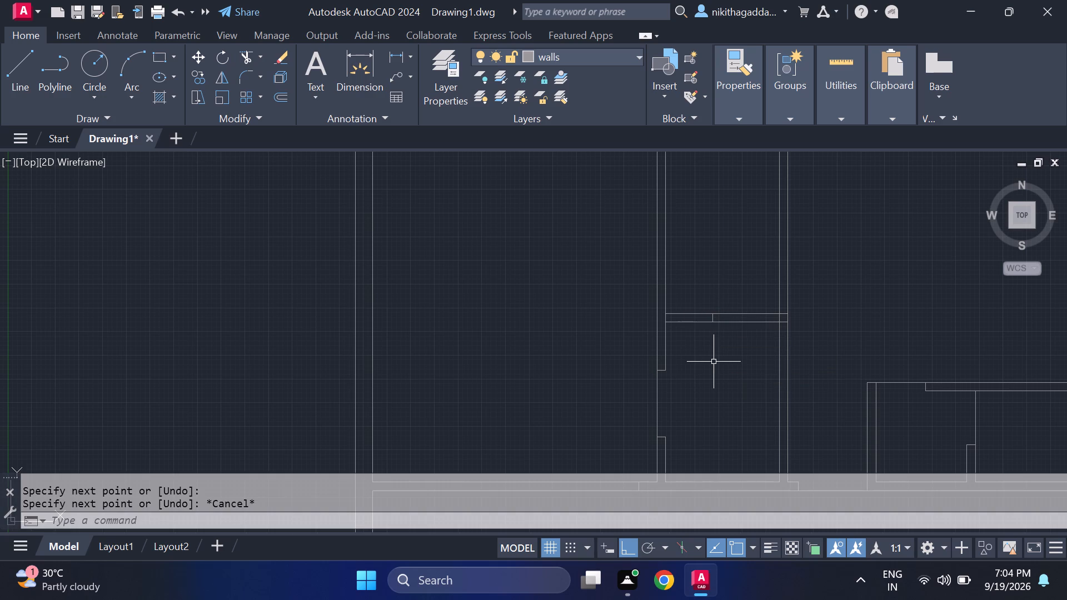
text(tr)
key(Return)
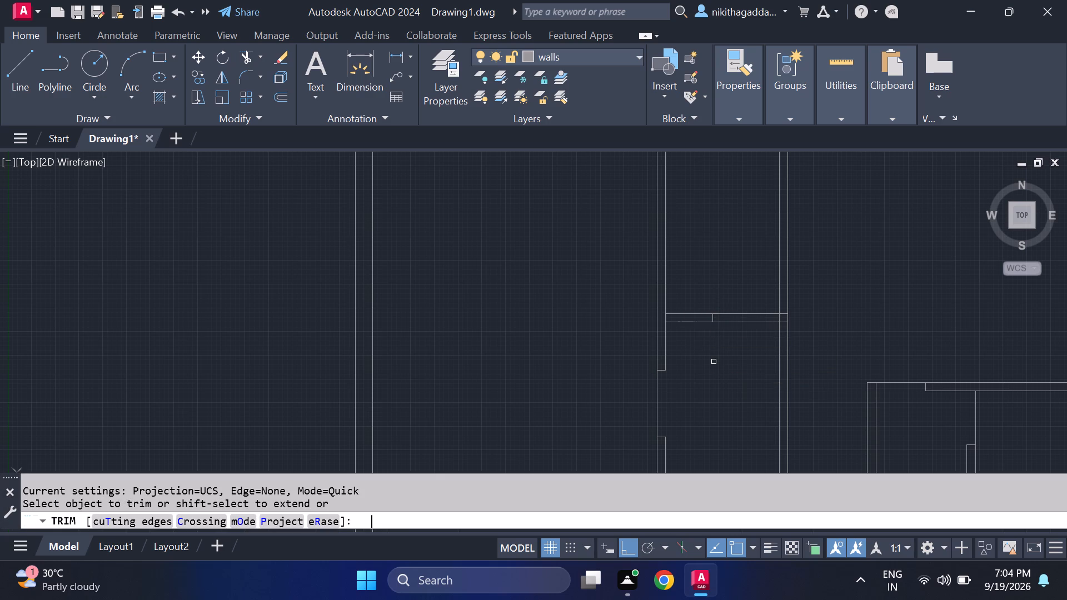
click(694, 314)
click(697, 320)
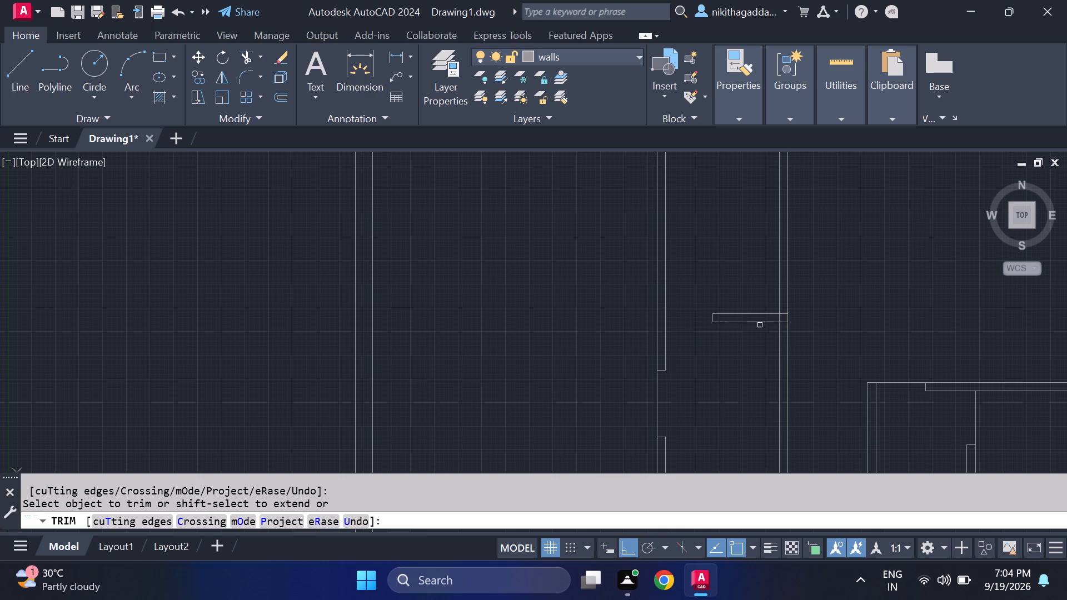
Trim the overlapping lines where the short cross partition meets the second central vertical partition.
scroll(792, 320, up, 2)
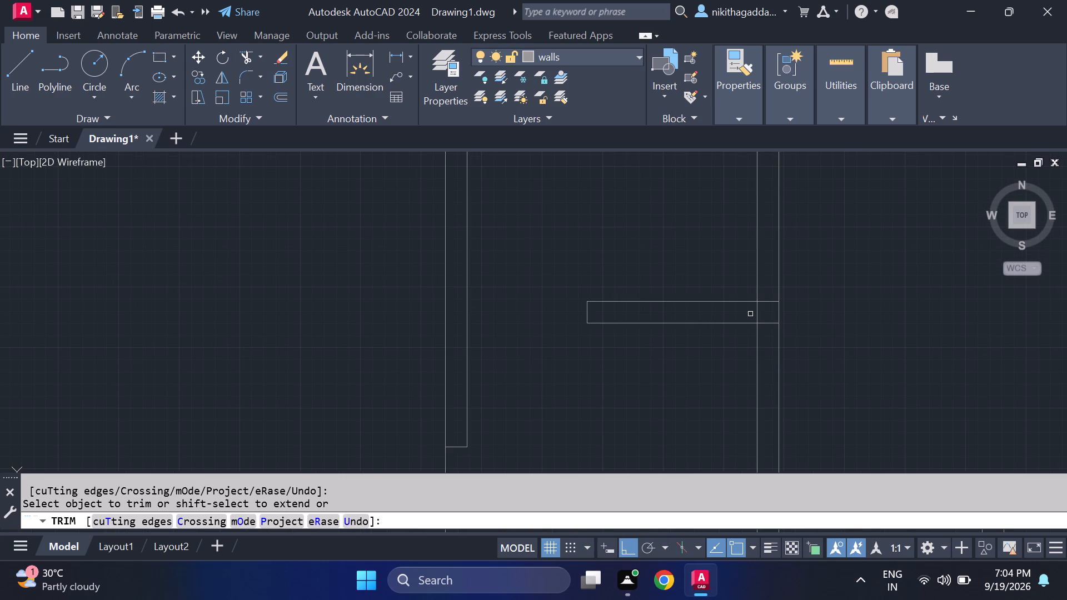
click(756, 311)
click(766, 301)
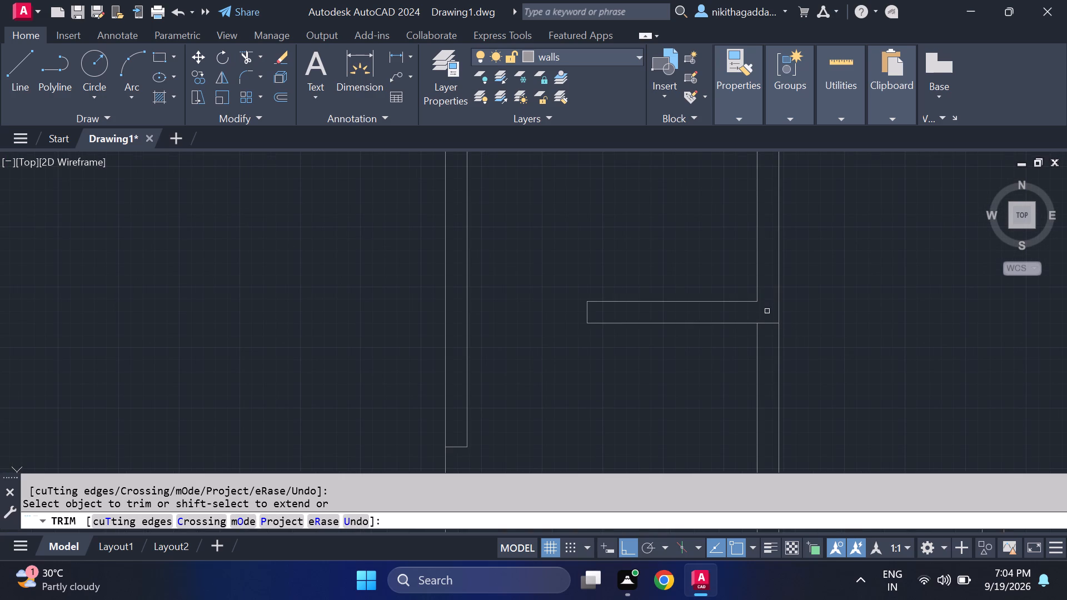
click(770, 322)
scroll(696, 347, down, 3)
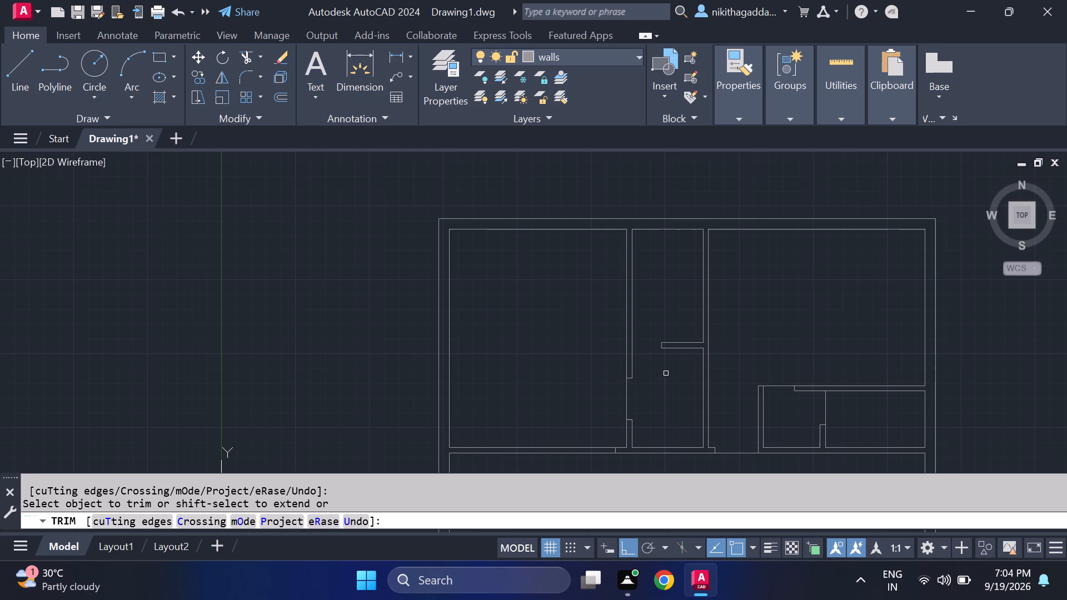
key(Escape)
Draw a single line across the opening from the cross partition's end midpoint to the first central partition.
key(l)
key(Return)
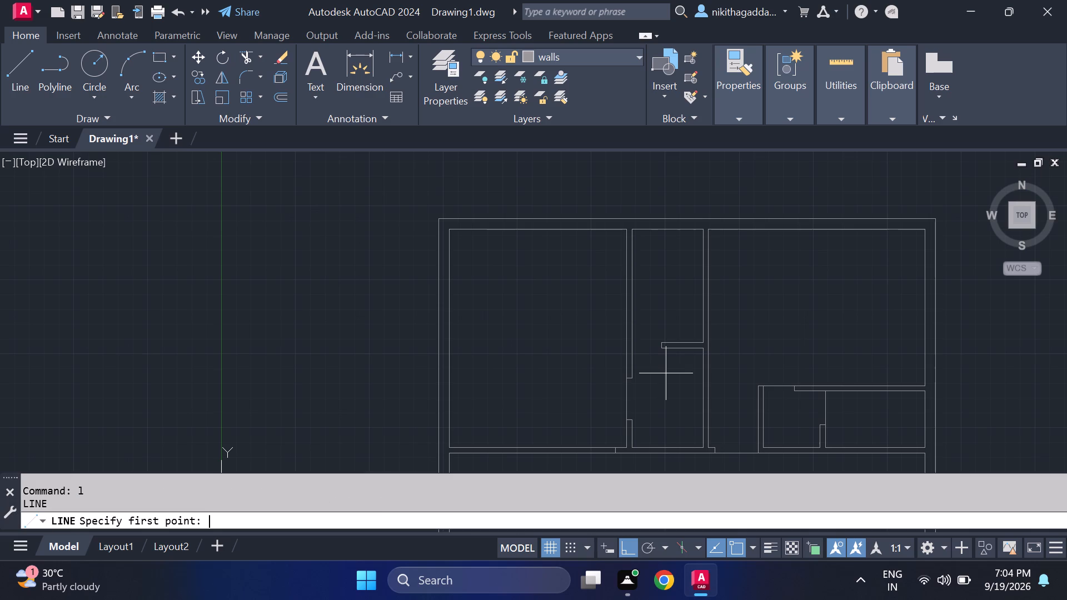
scroll(660, 369, up, 2)
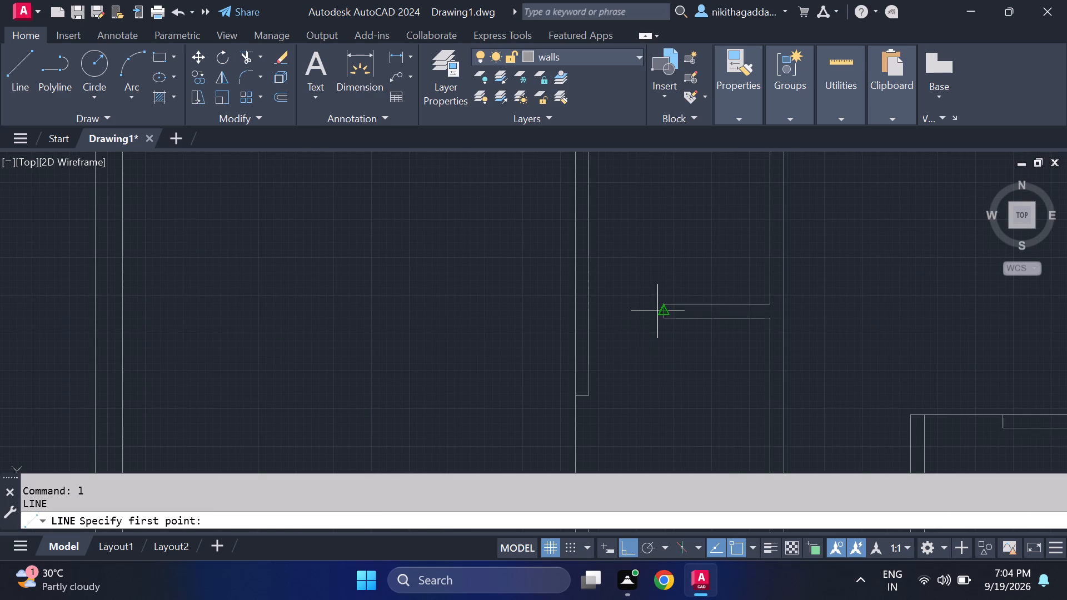
click(663, 313)
click(587, 314)
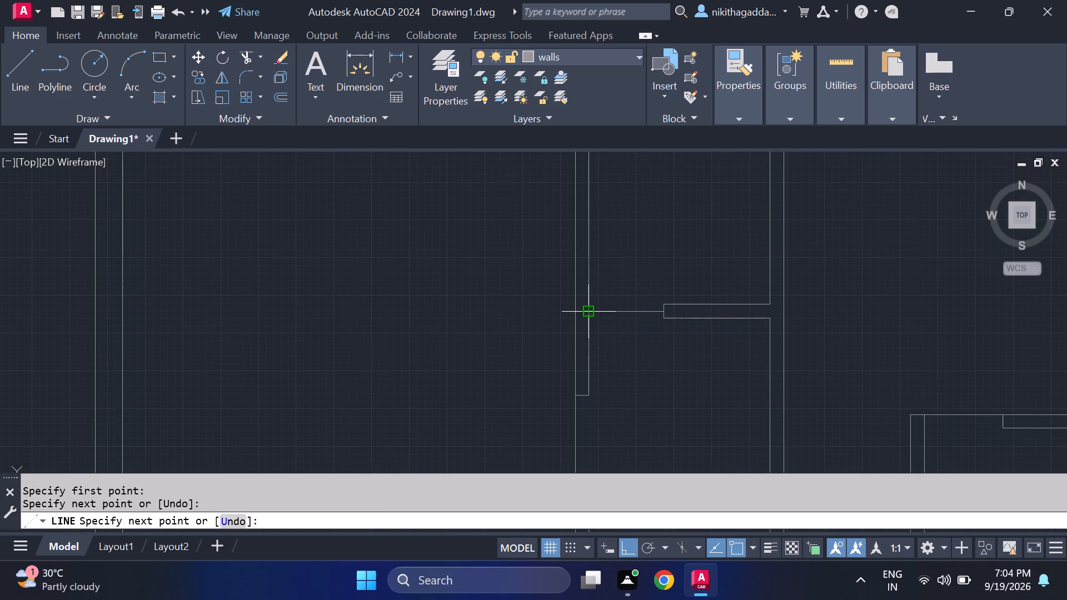
key(Escape)
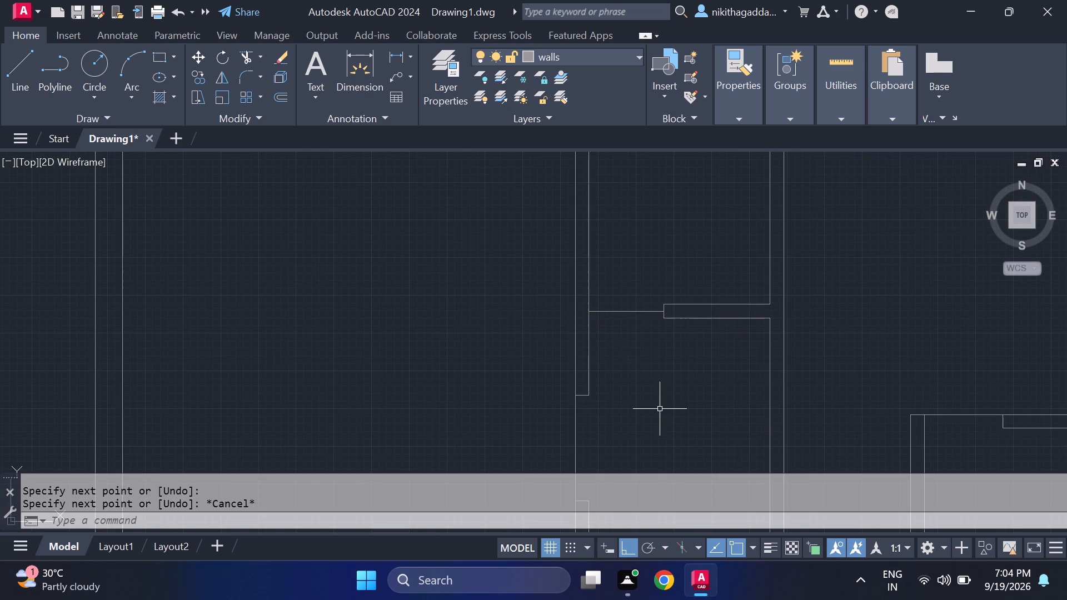
Trim the lower horizontal partition's bottom line between the short wall return and the small room's left wall.
middle_drag(687, 413, 529, 201)
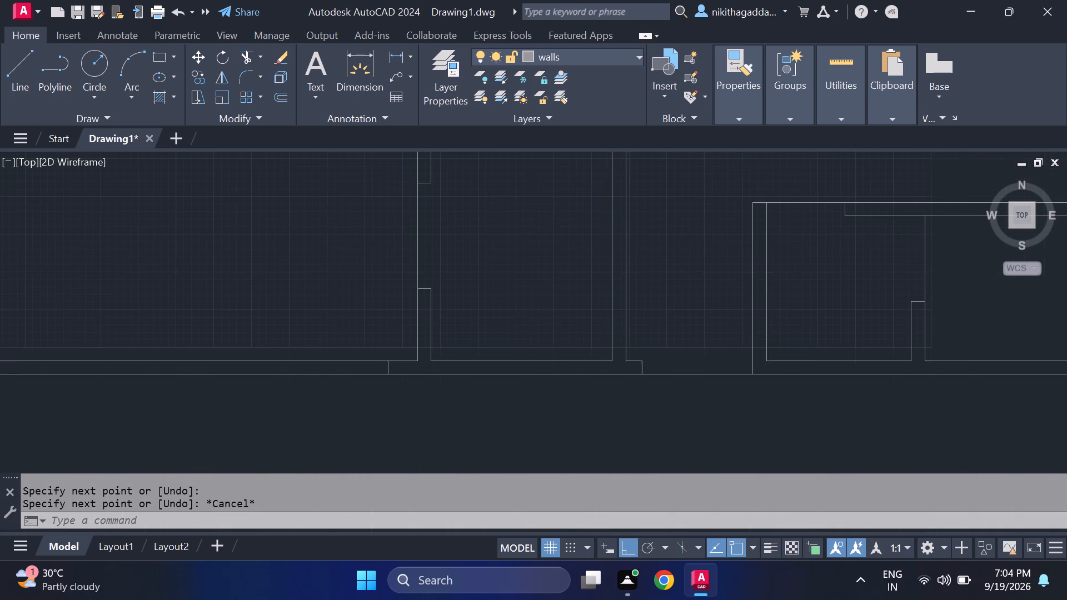
scroll(686, 353, up, 1)
click(687, 388)
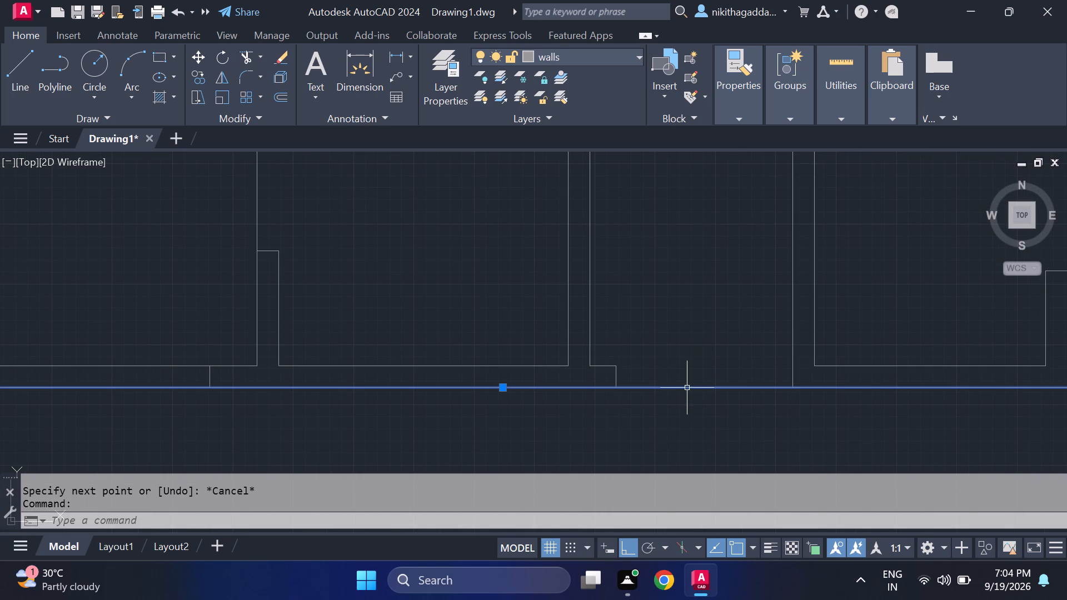
key(Escape)
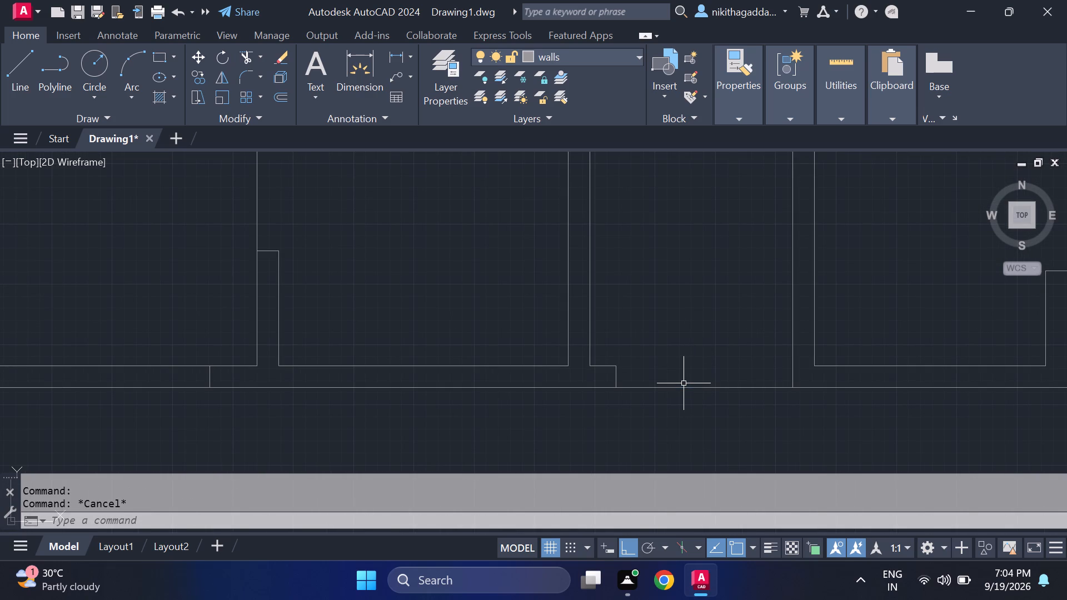
text(tr)
key(Return)
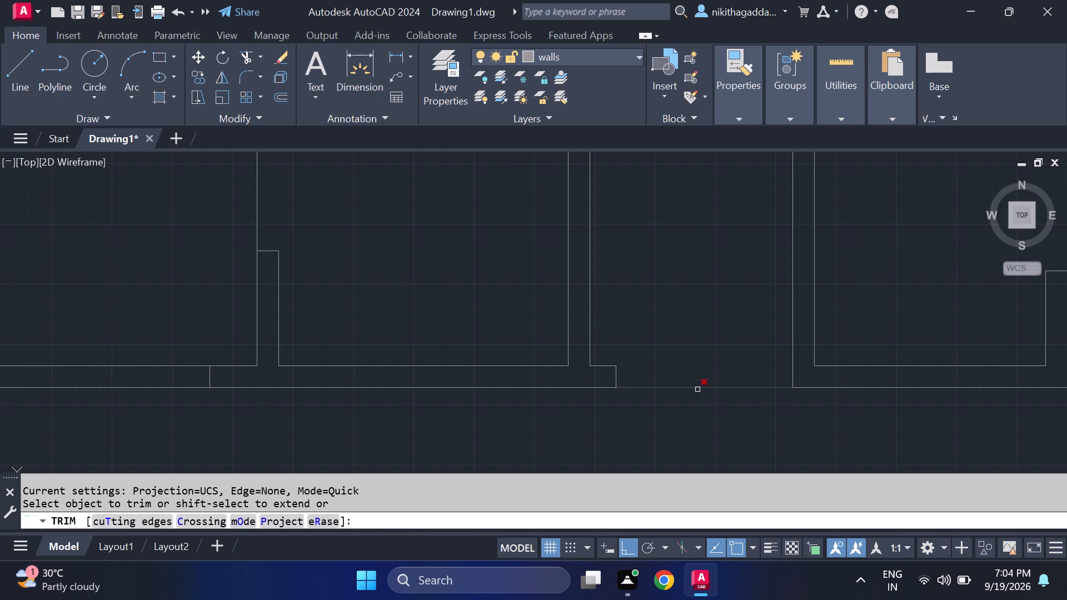
click(699, 389)
key(Escape)
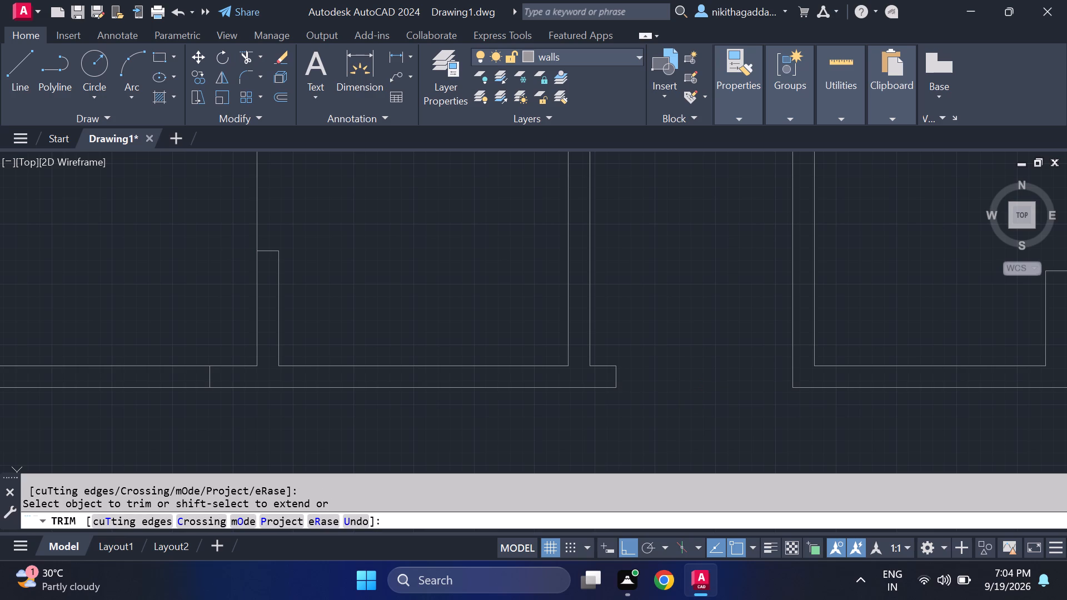
Draw a single line across that opening from the wall return's end midpoint to the small room's left wall.
key(l)
key(Return)
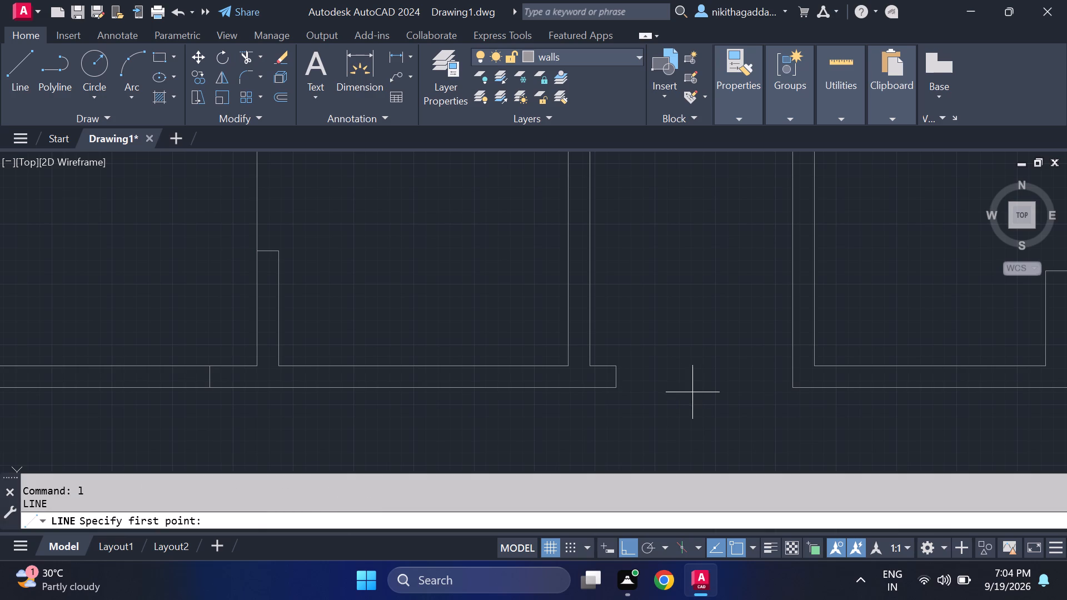
click(616, 377)
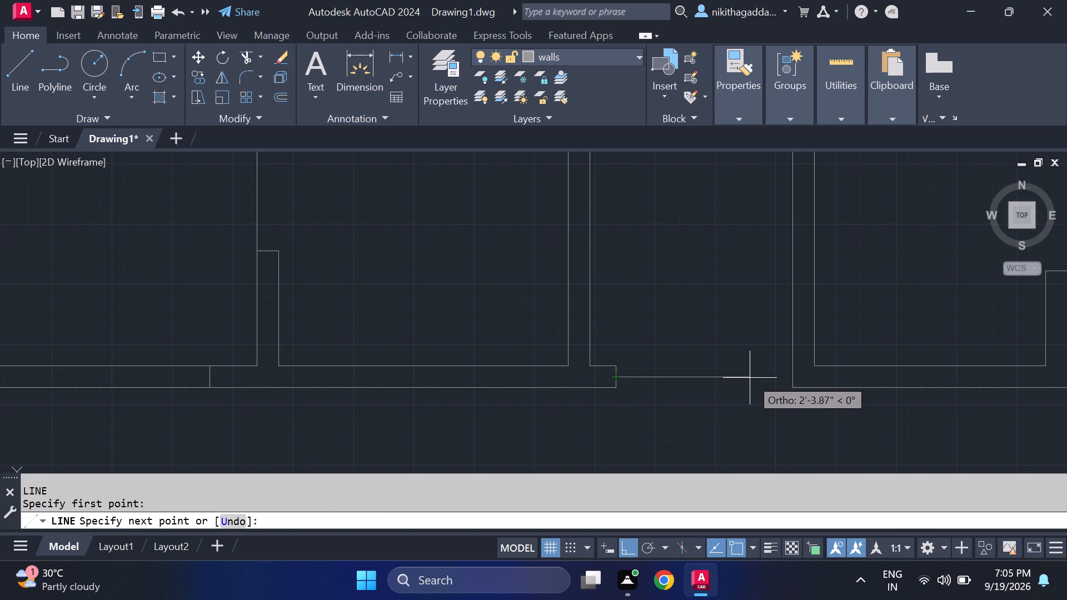
click(794, 377)
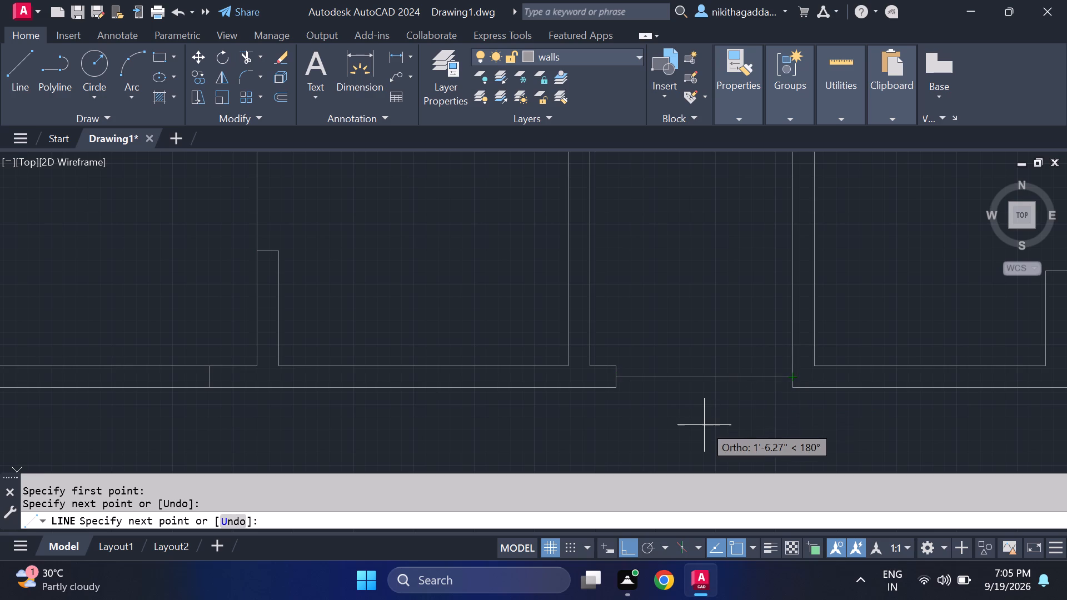
key(Return)
scroll(701, 418, down, 4)
middle_drag(639, 452, 625, 414)
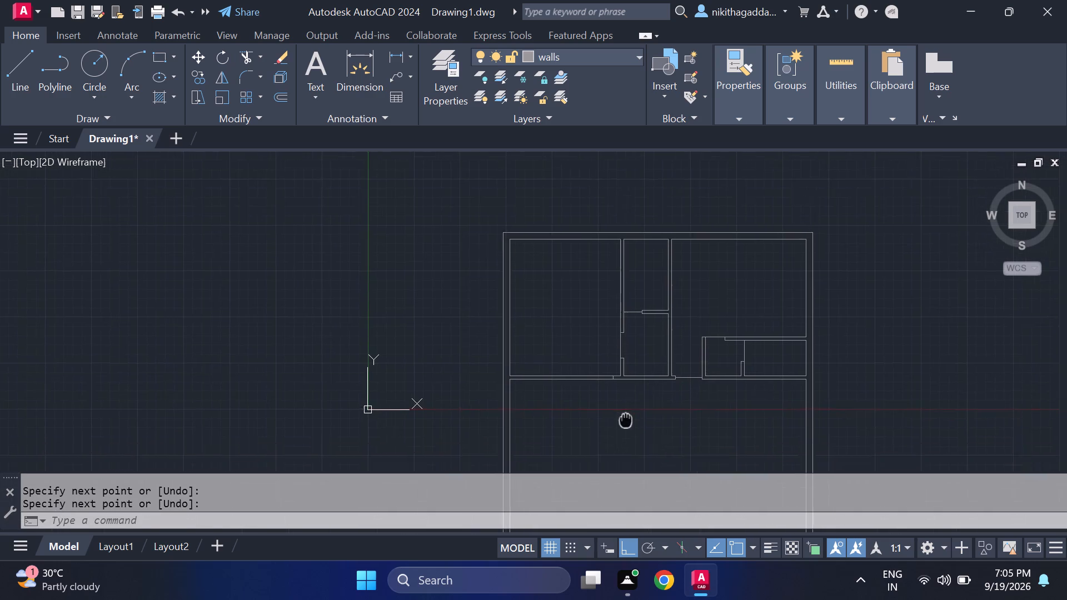
Offset the left exterior wall's inner line 8'8" inward in the area below the lower horizontal partition.
middle_drag(625, 414, 606, 361)
scroll(570, 321, up, 2)
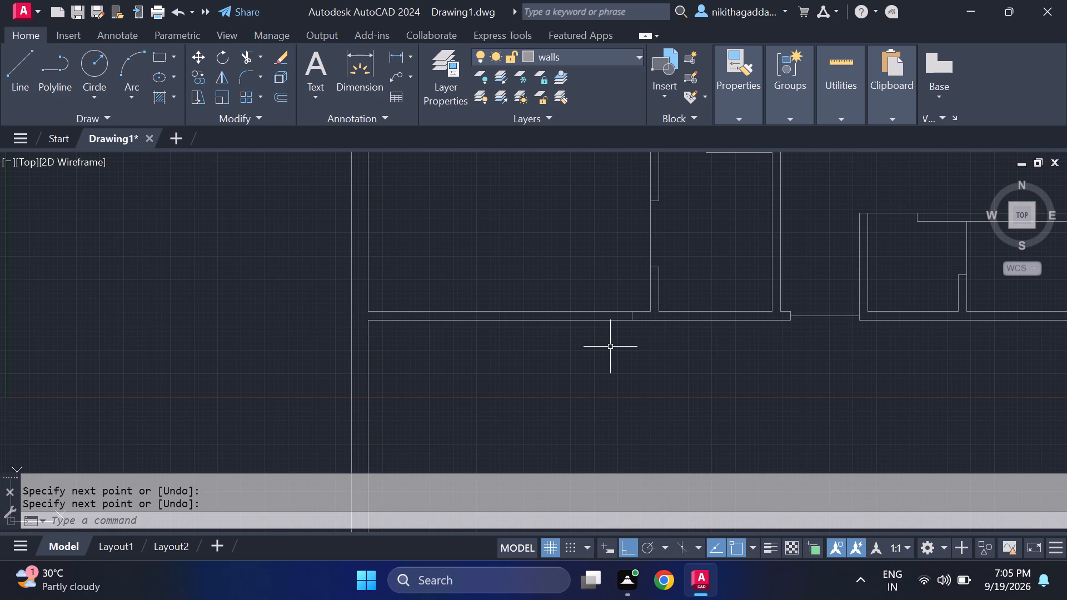
scroll(607, 347, down, 1)
middle_drag(577, 389, 582, 354)
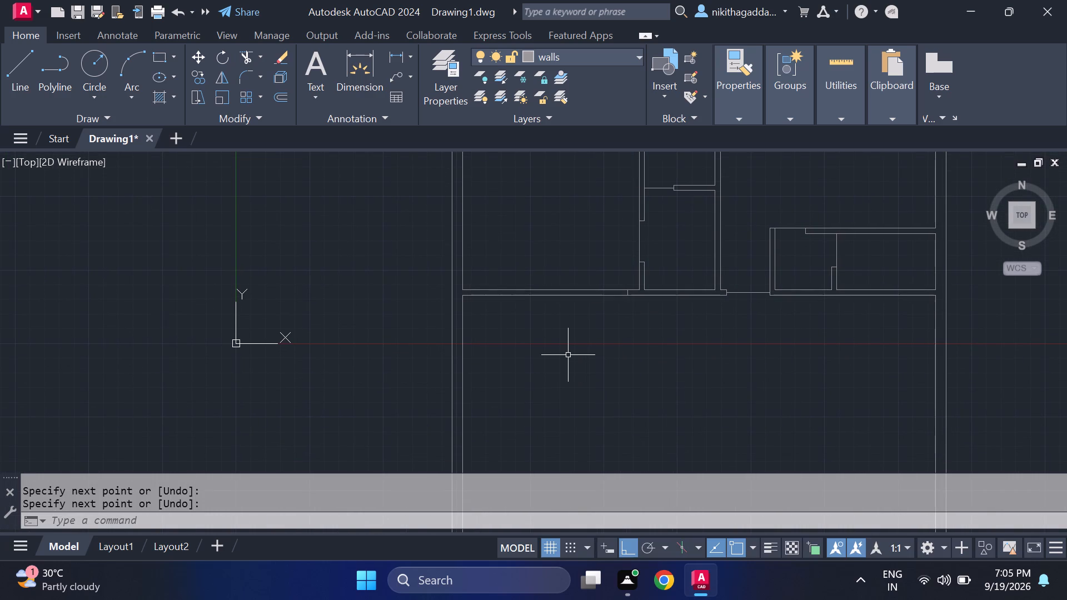
text(of)
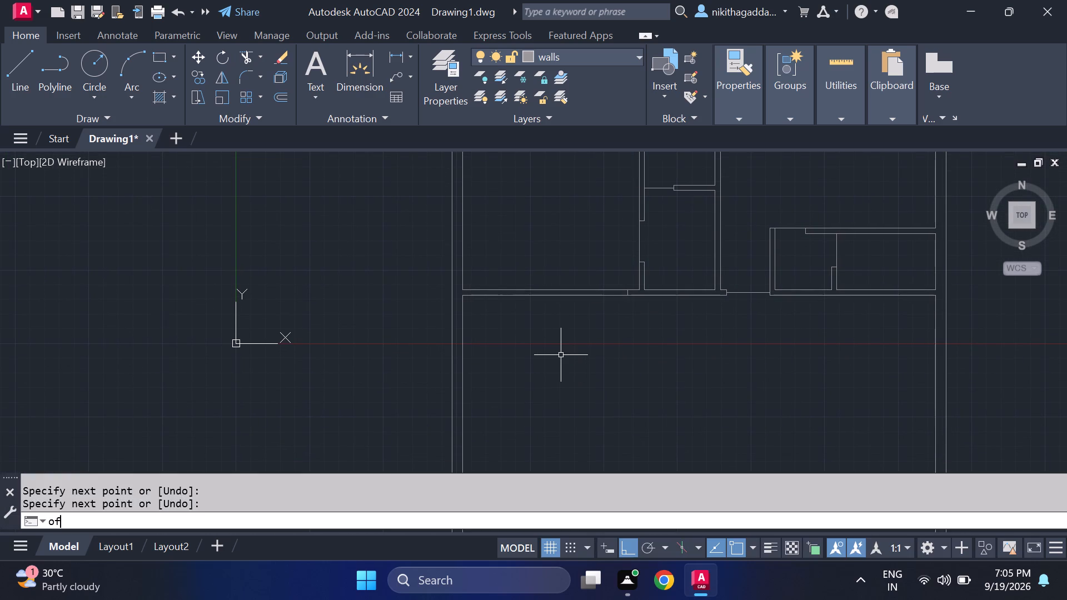
key(Return)
key(8)
text('8")
key(Return)
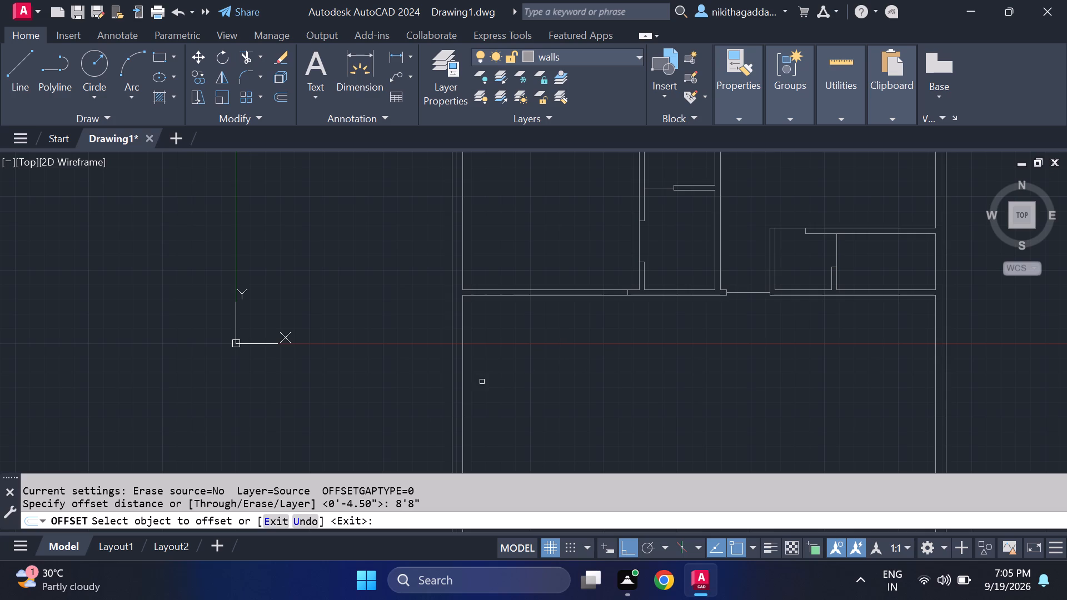
click(463, 389)
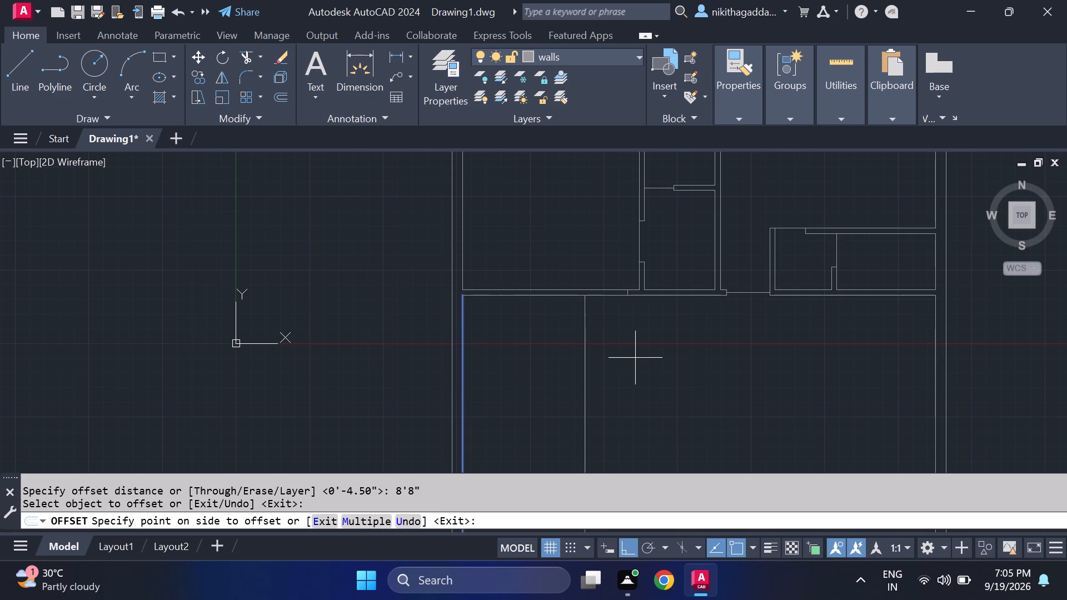
click(635, 358)
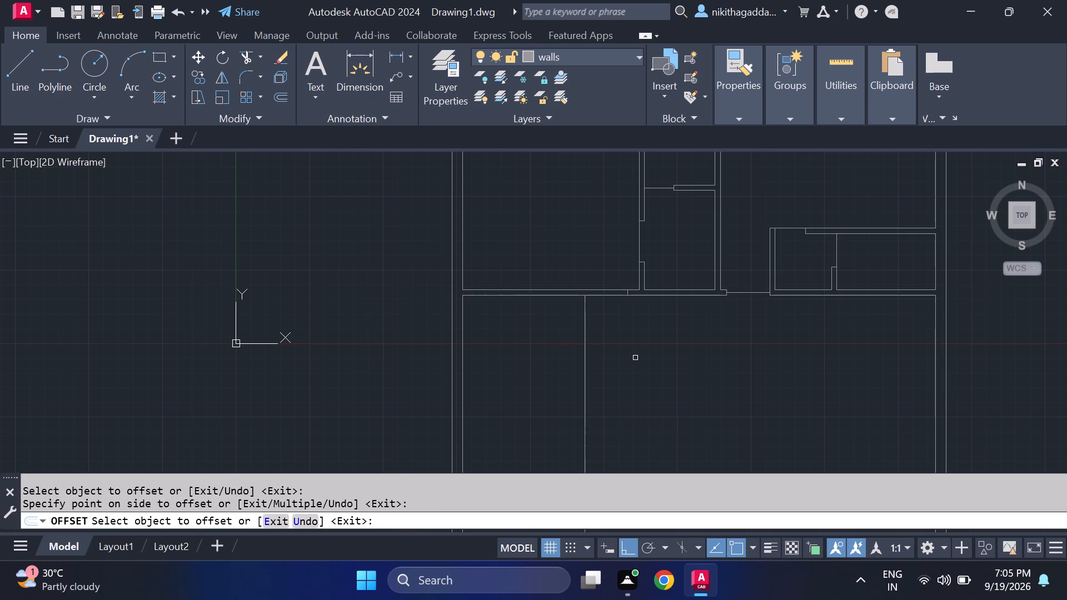
key(Escape)
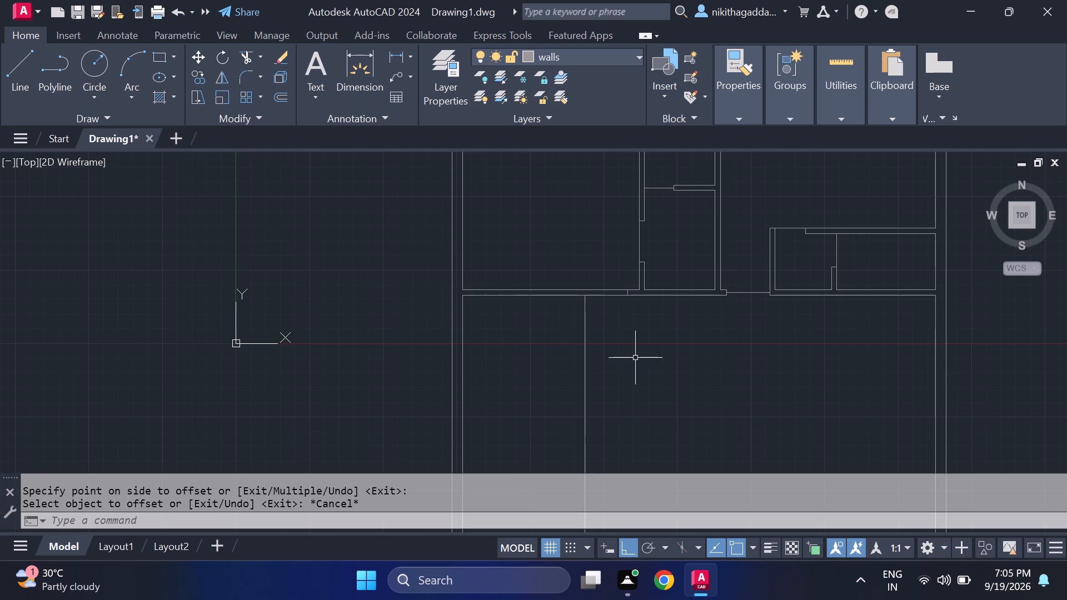
Offset the new vertical line 4.5" to the right to form the partition's thickness.
text(of)
key(Return)
text(4.5")
key(Return)
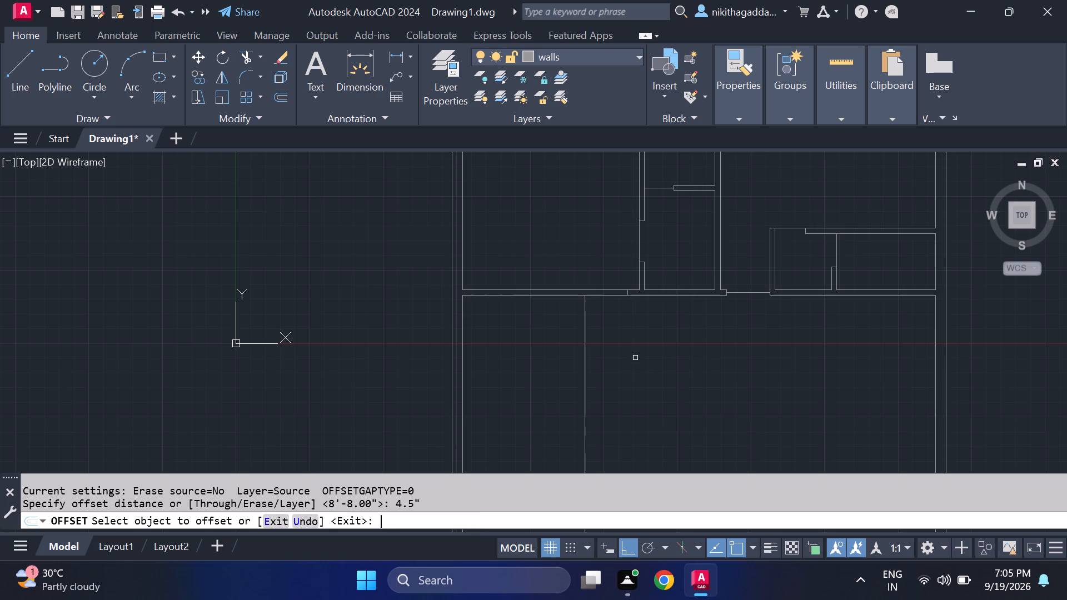
click(585, 369)
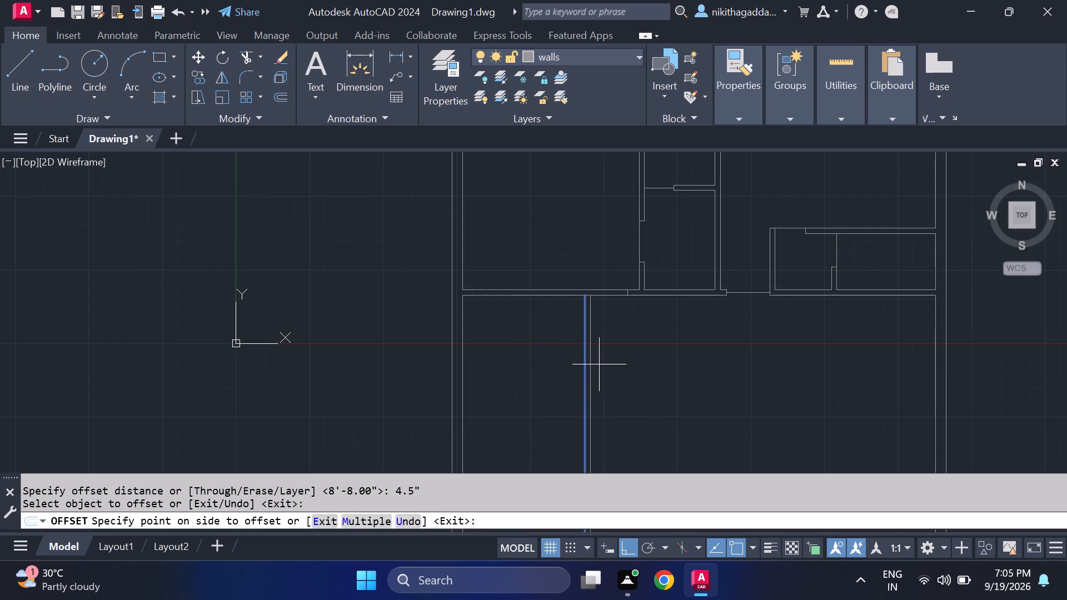
click(599, 364)
key(Escape)
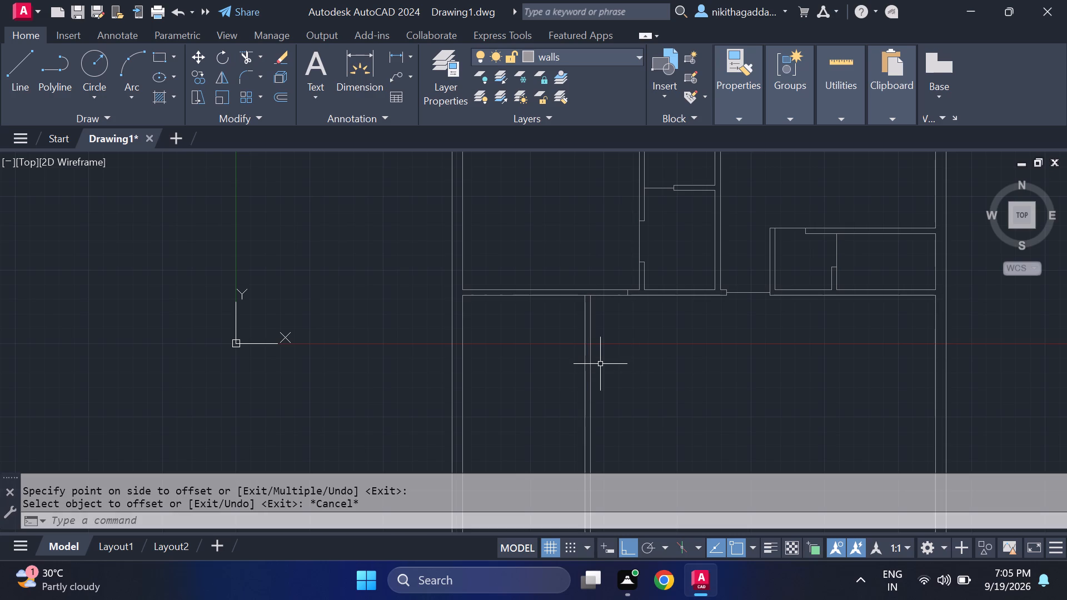
Offset the lower horizontal partition's bottom line 4' downward, across the new vertical partition.
text(of)
key(Return)
text(4')
key(Return)
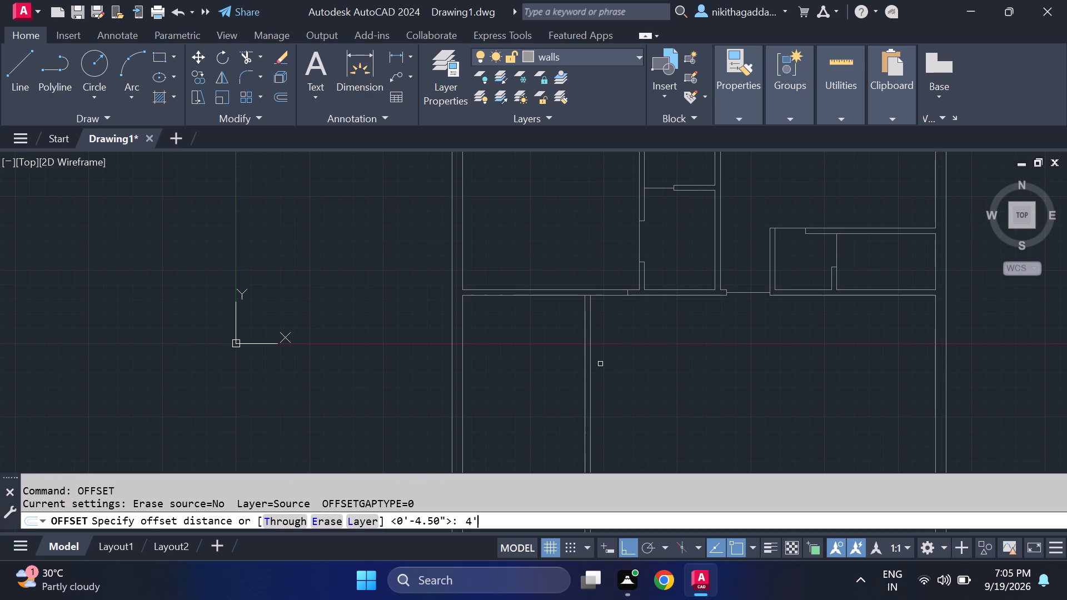
click(532, 296)
click(520, 403)
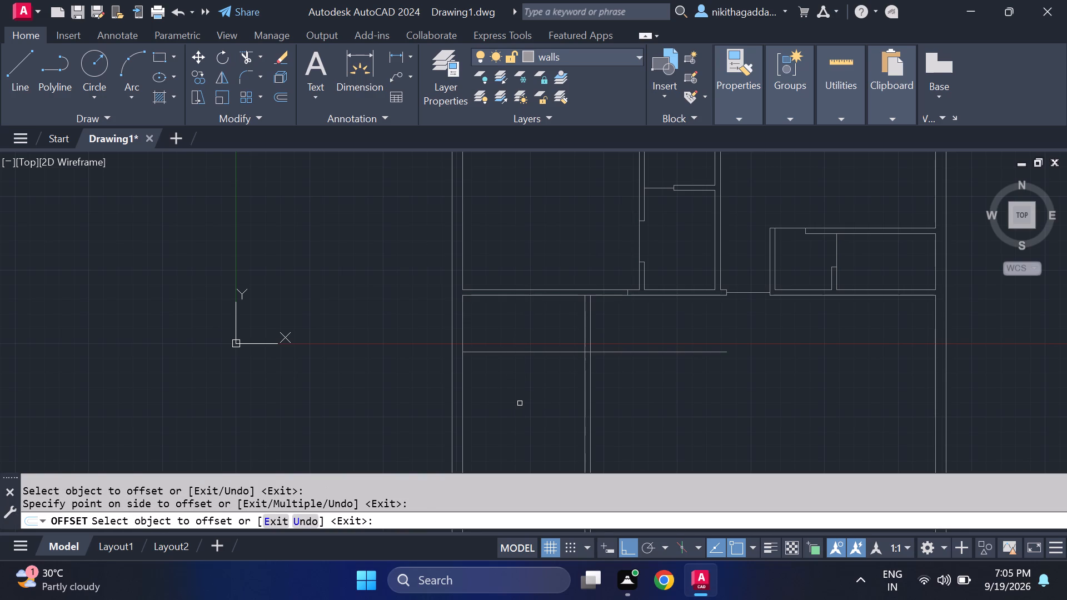
key(Escape)
Offset the new horizontal line 4.5" downward to form the small room's bottom wall.
text(of)
key(Return)
text(4.5)
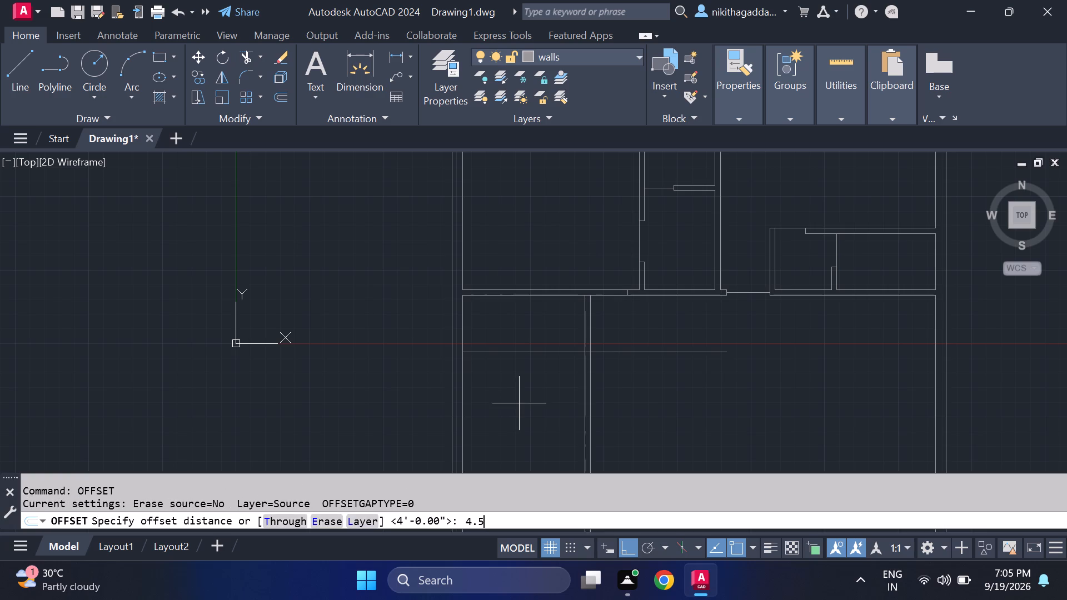
key(shift+quotedbl)
key(Return)
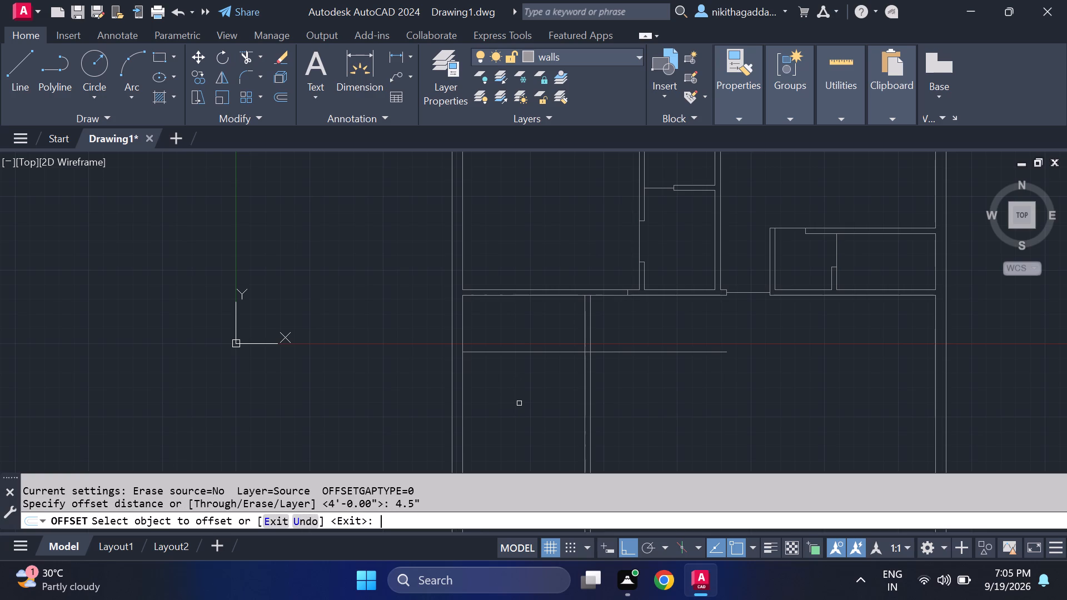
click(481, 352)
click(493, 391)
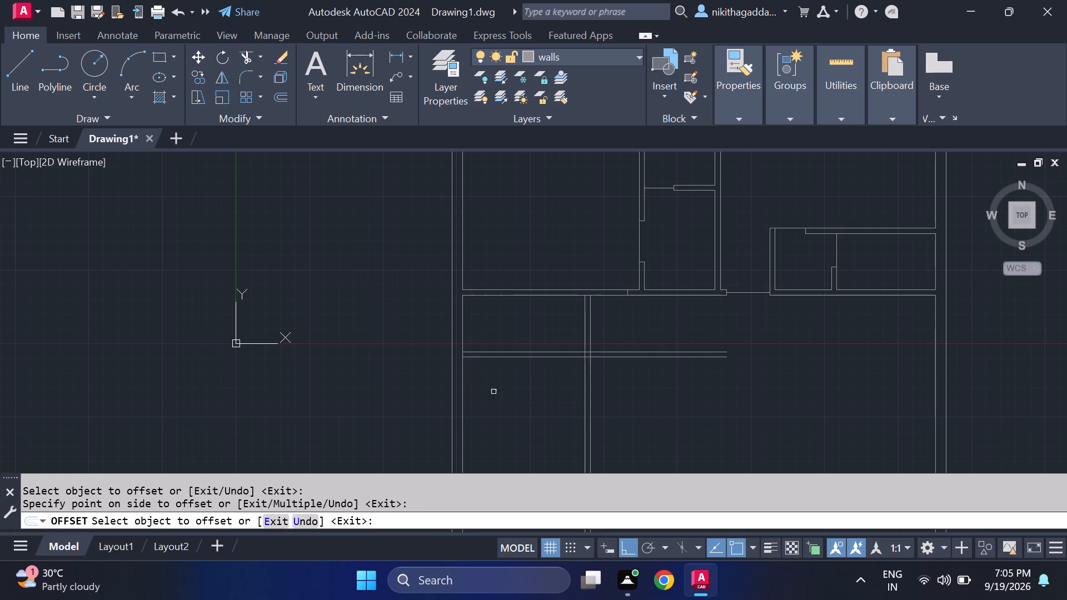
key(Escape)
Trim the new horizontal and vertical partition lines where they run past the small room's lower-right corner.
text(tr)
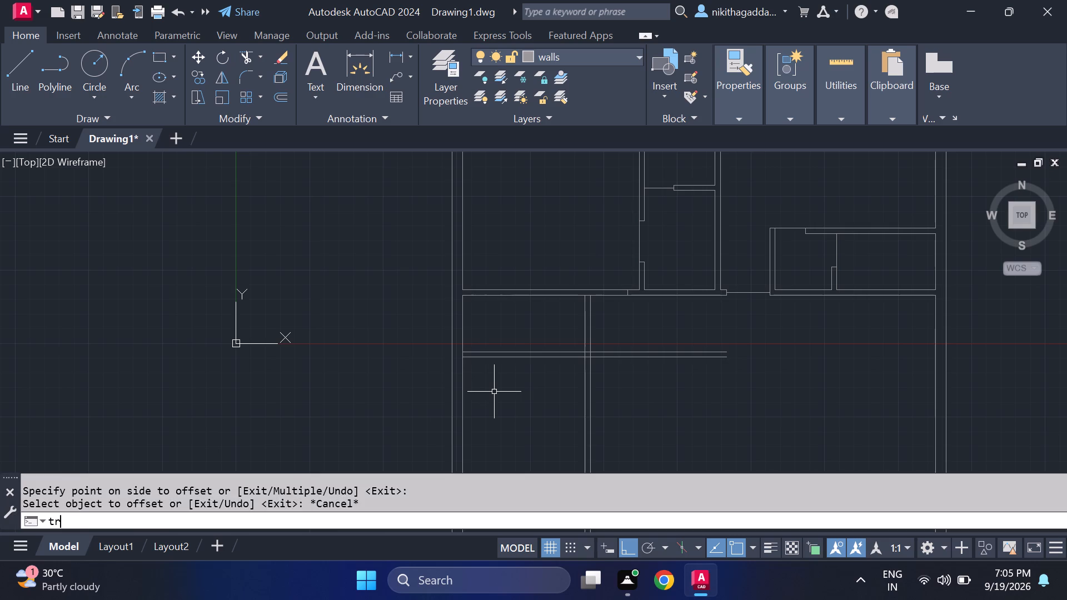
key(Return)
drag(644, 347, 649, 370)
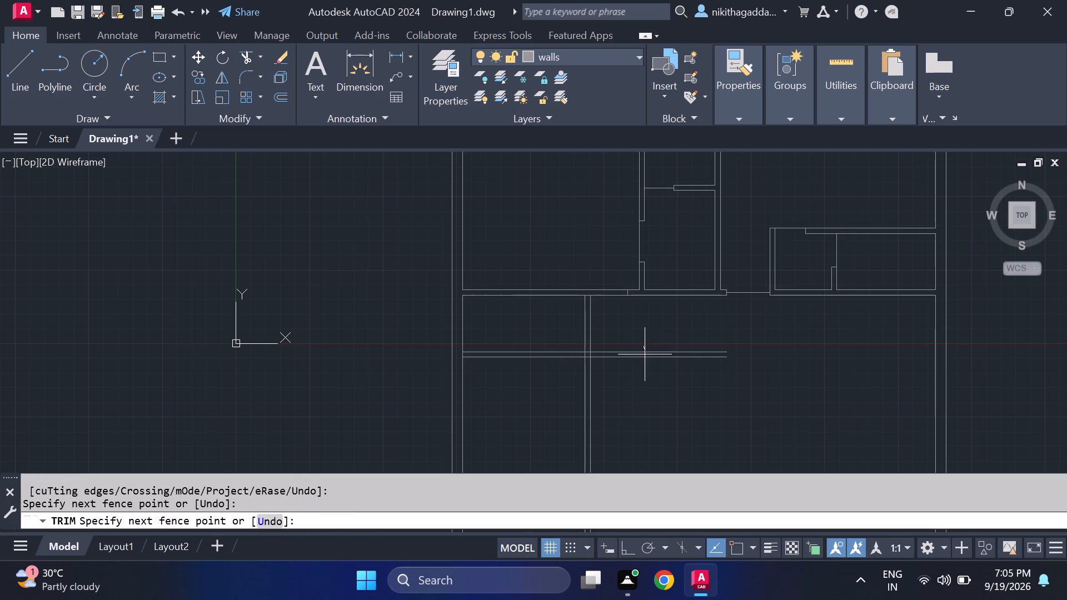
drag(649, 370, 661, 415)
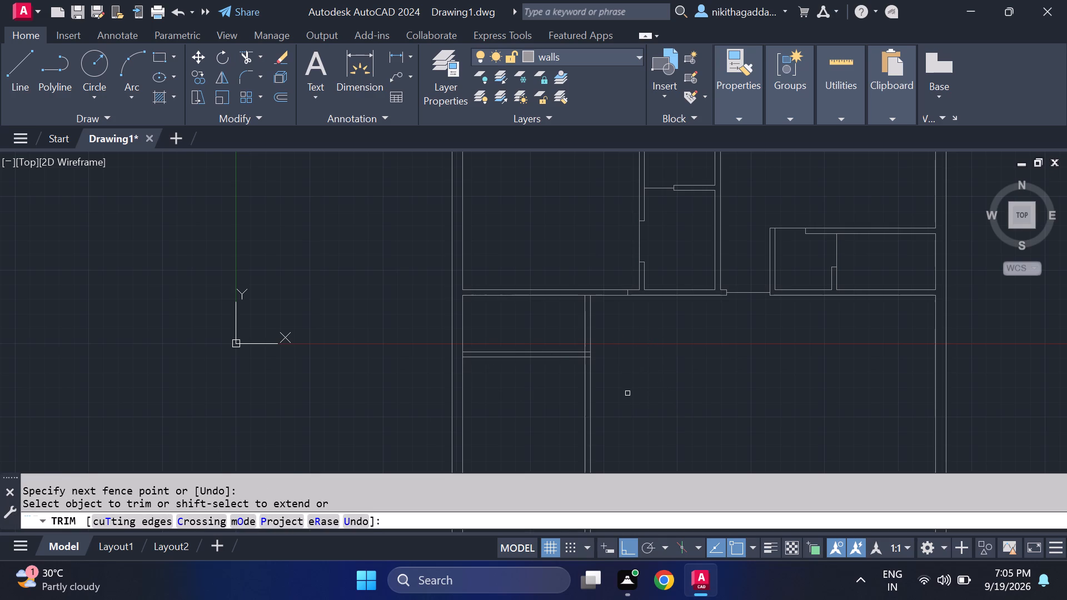
drag(627, 393, 570, 420)
Trim the overlapping lines inside the small room's lower-right corner and where its right wall meets the lower horizontal partition.
scroll(590, 332, up, 3)
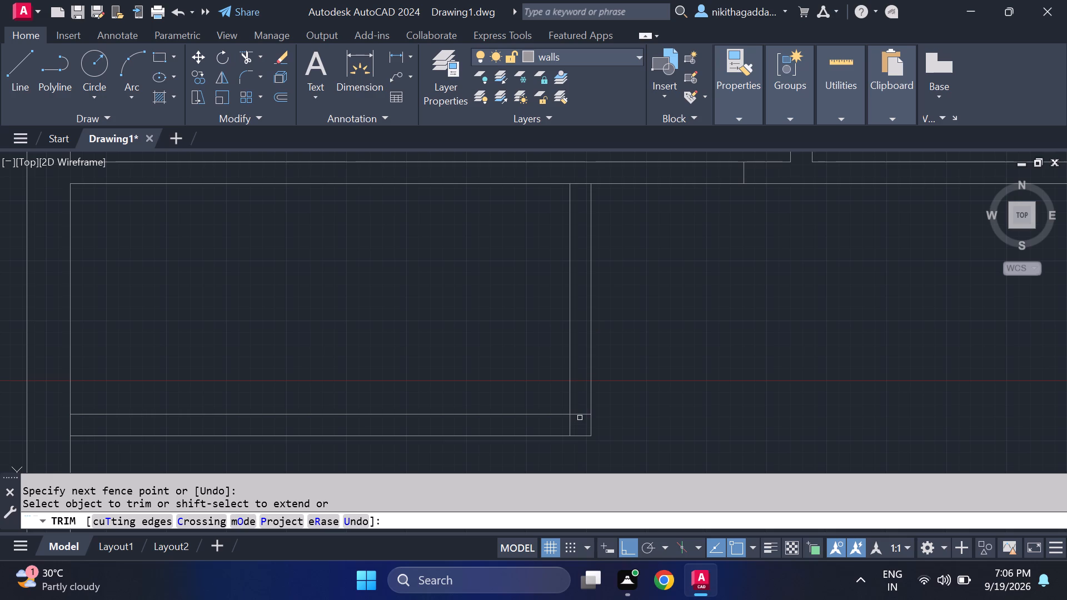
click(580, 416)
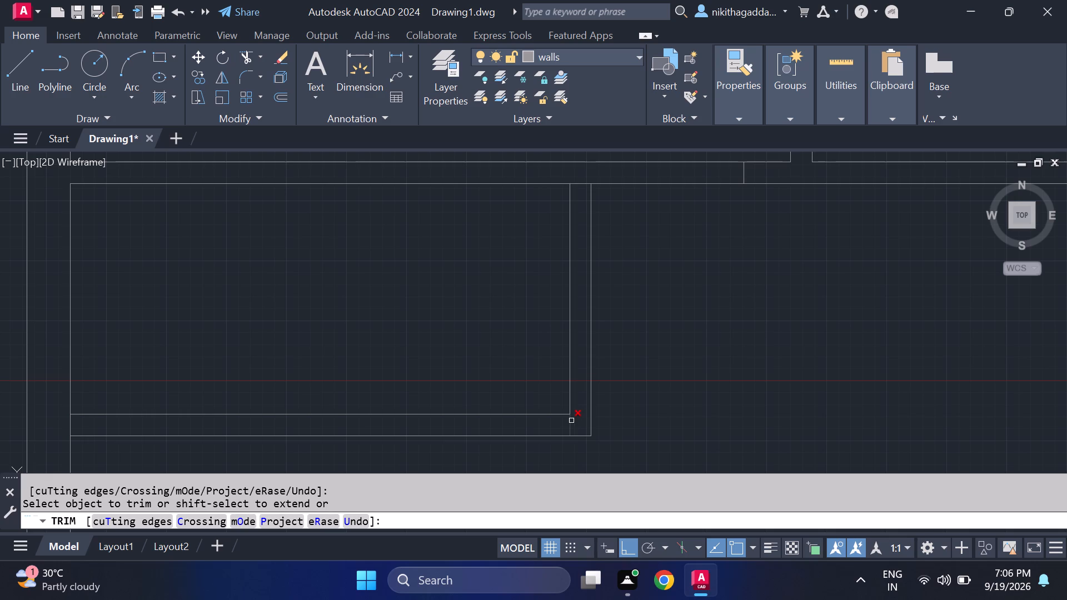
click(570, 424)
scroll(681, 365, down, 2)
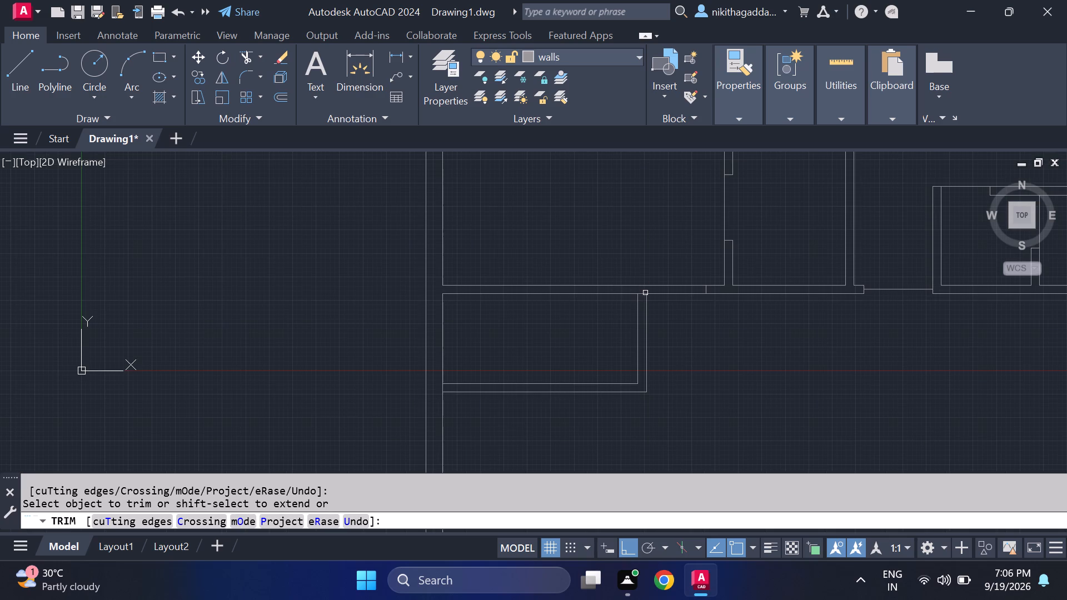
scroll(649, 286, up, 2)
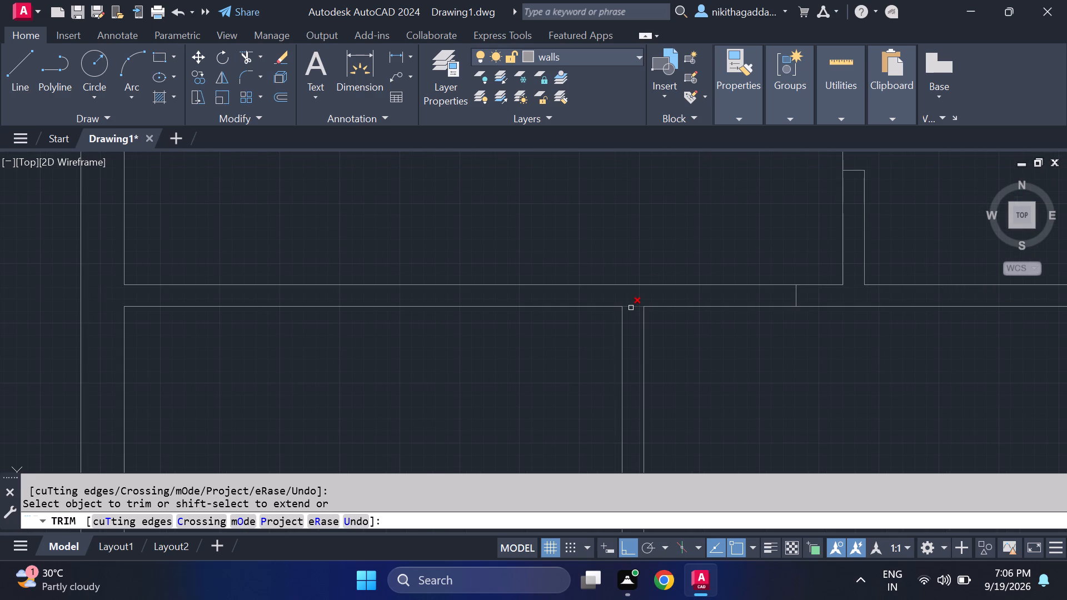
click(631, 308)
key(Escape)
Extend the outer line of the small room's right wall up to the lower horizontal partition's top line.
text(ex)
key(Return)
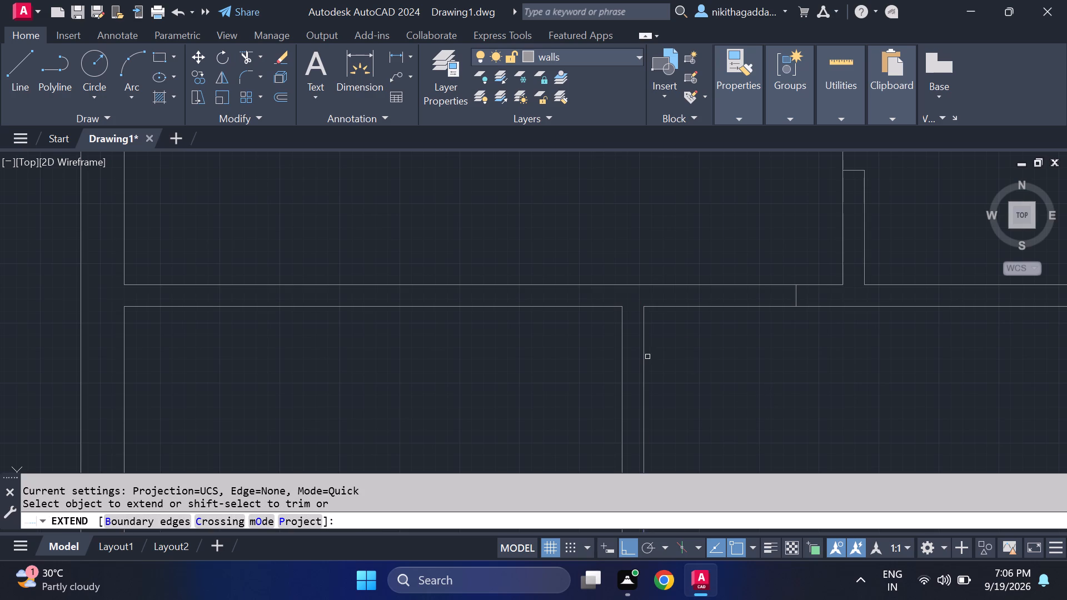
click(644, 361)
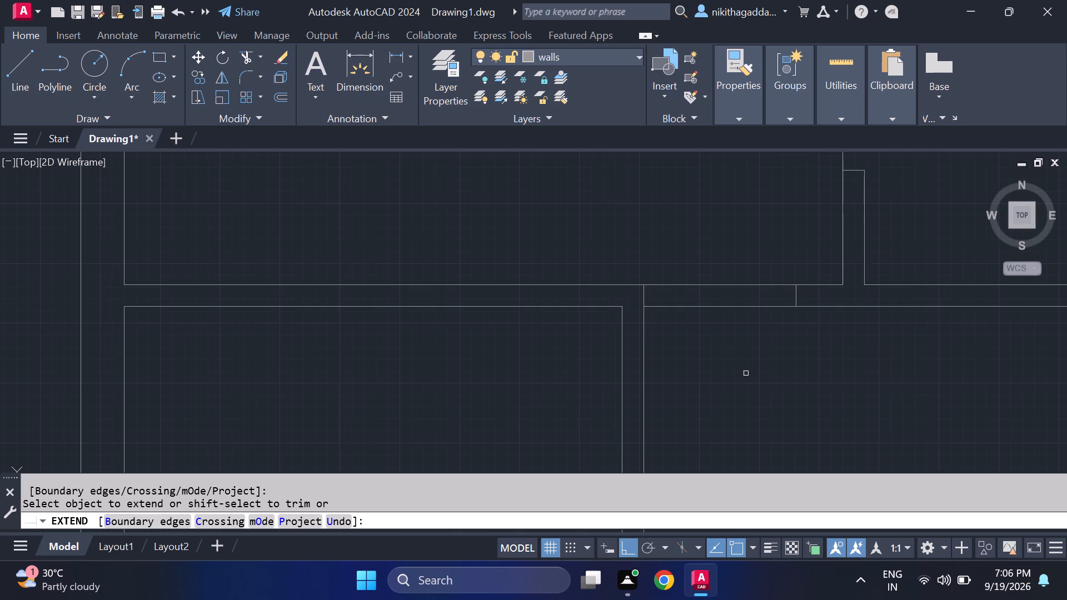
scroll(747, 381, down, 2)
middle_drag(756, 408, 727, 375)
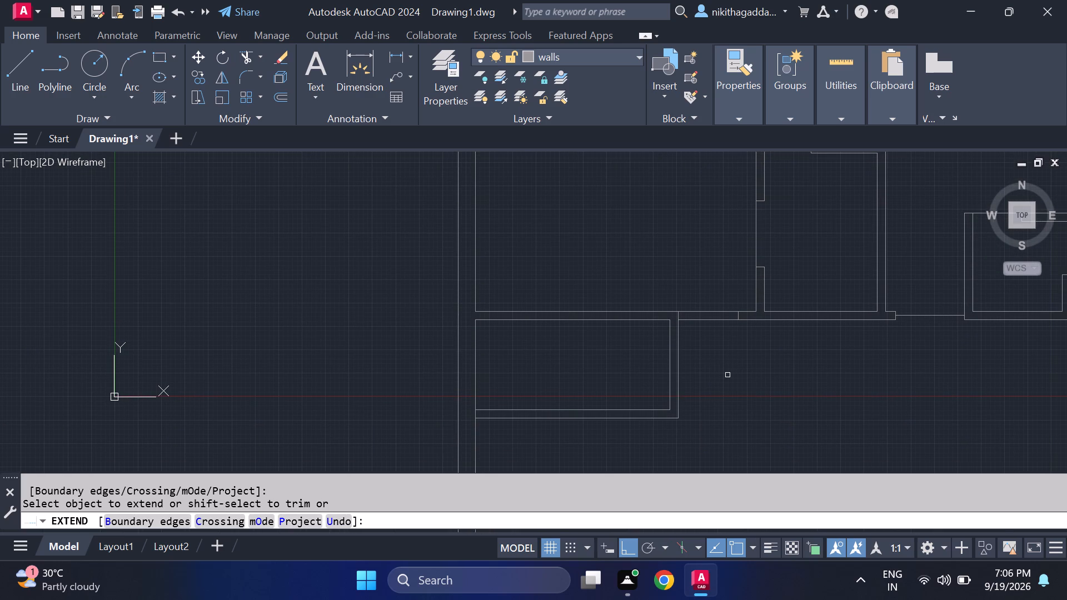
key(Escape)
Trim both lower horizontal partition lines between the small room's right wall and the short end line to open a doorway.
text(tr)
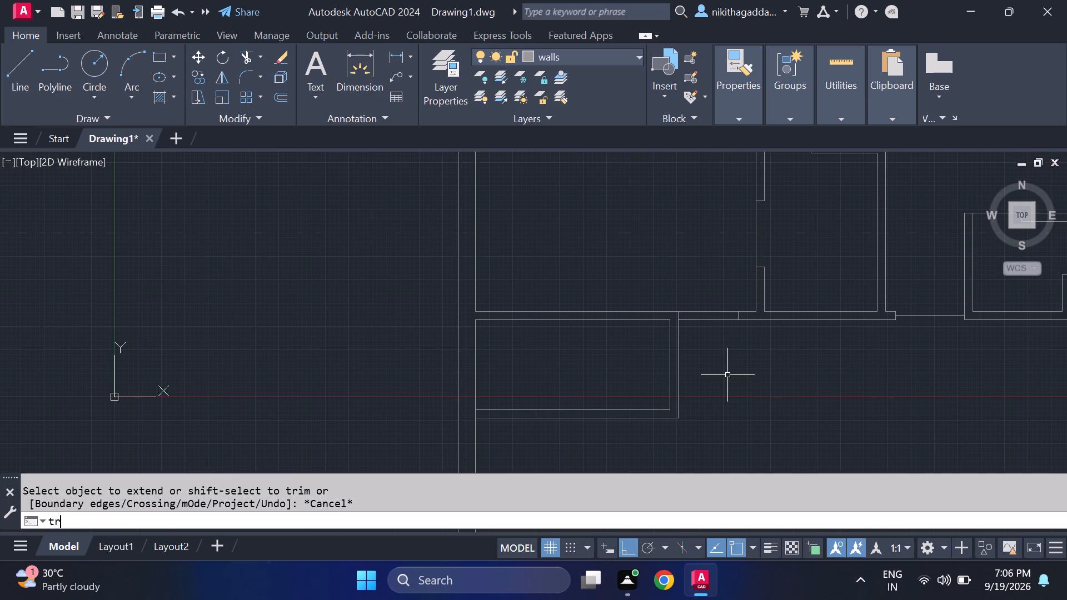
key(Return)
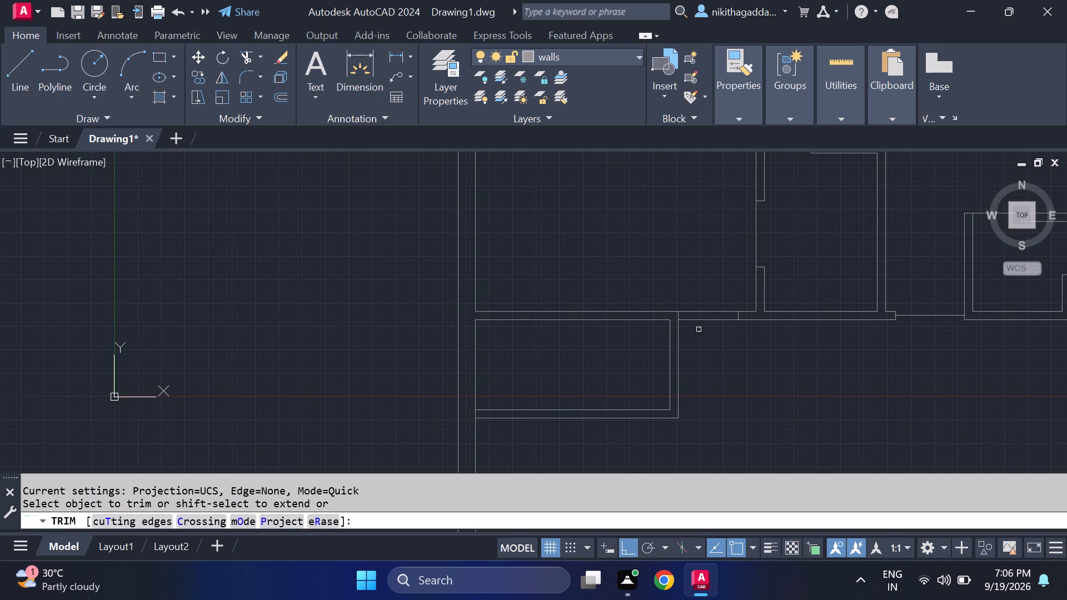
scroll(697, 323, up, 1)
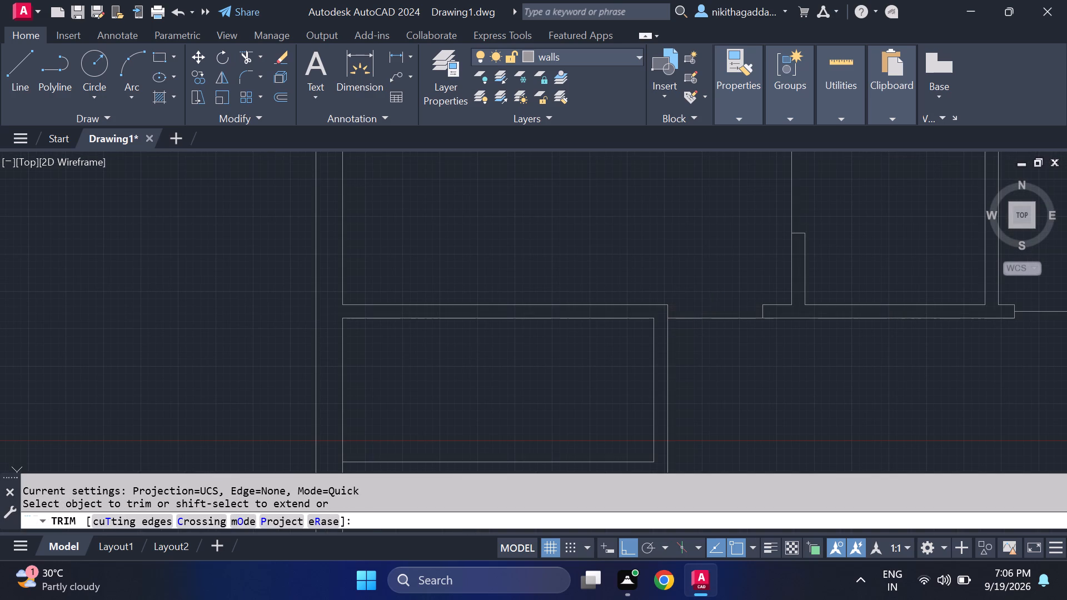
click(712, 304)
click(714, 320)
middle_drag(726, 399, 732, 347)
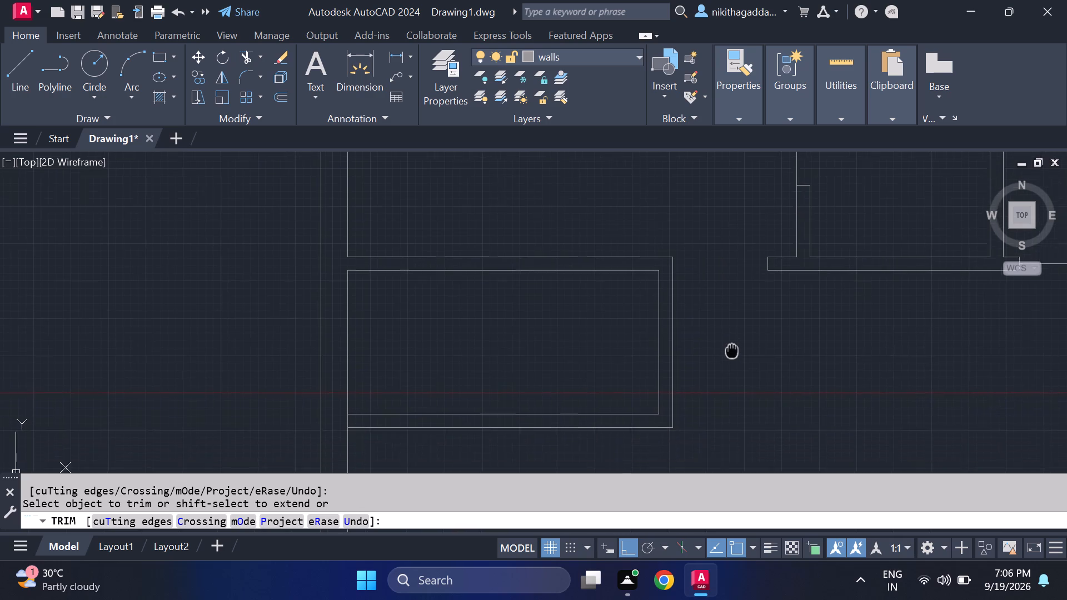
middle_drag(732, 347, 732, 324)
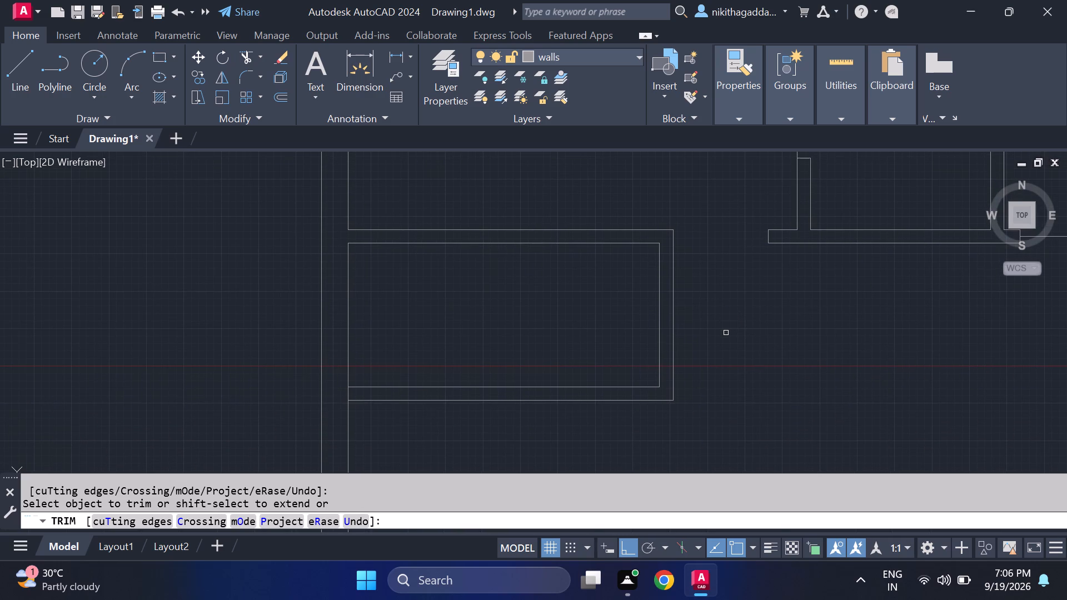
key(Escape)
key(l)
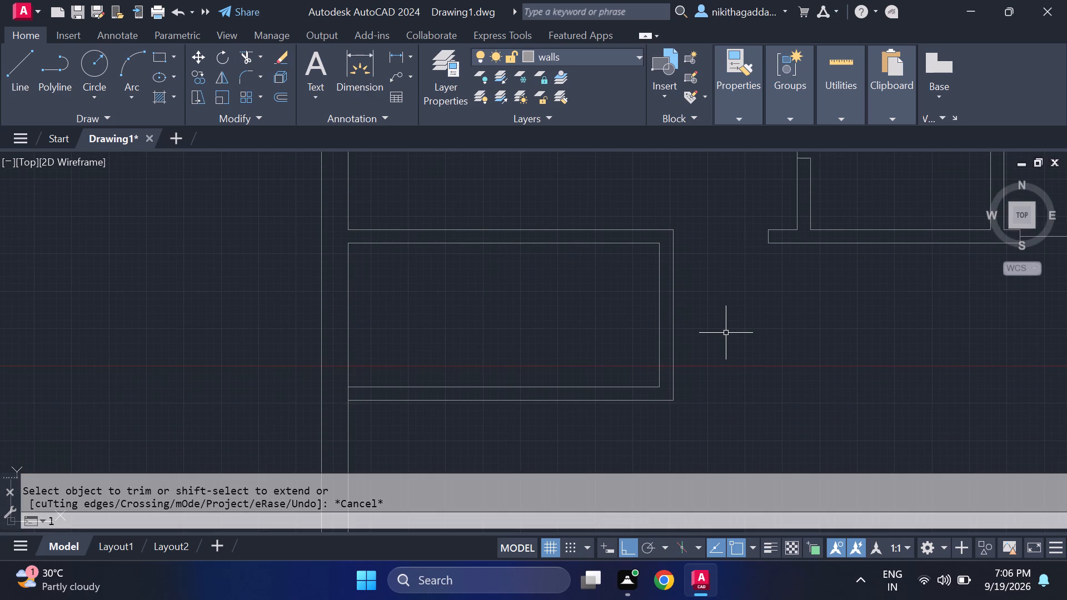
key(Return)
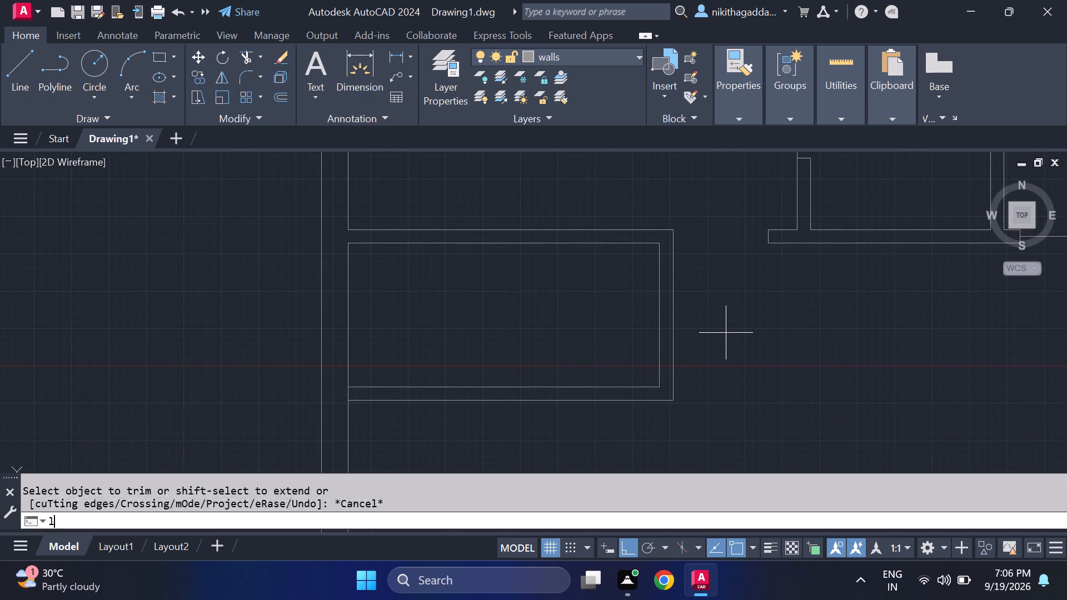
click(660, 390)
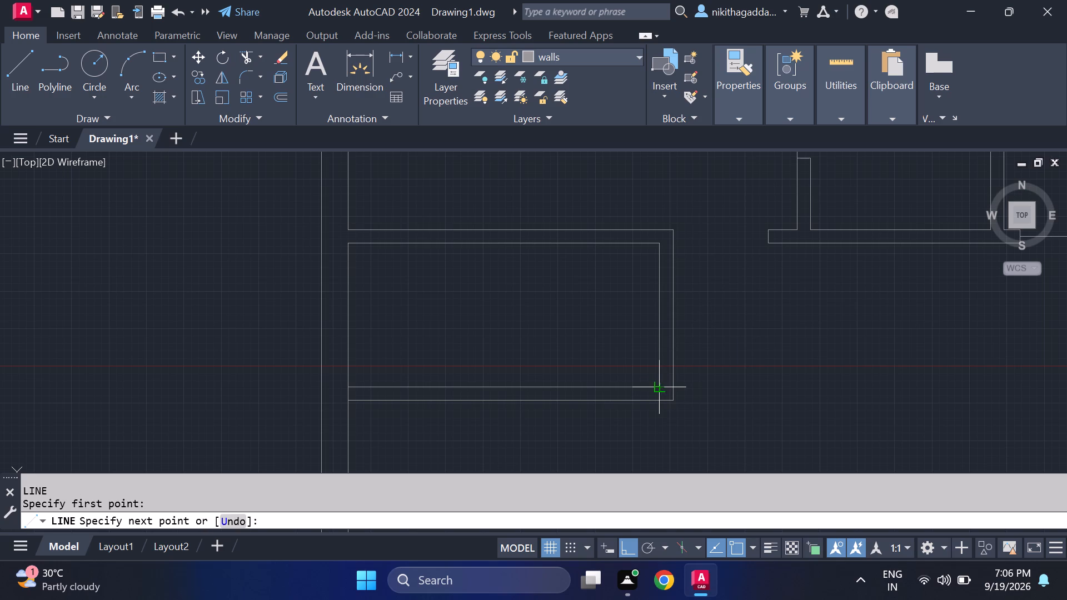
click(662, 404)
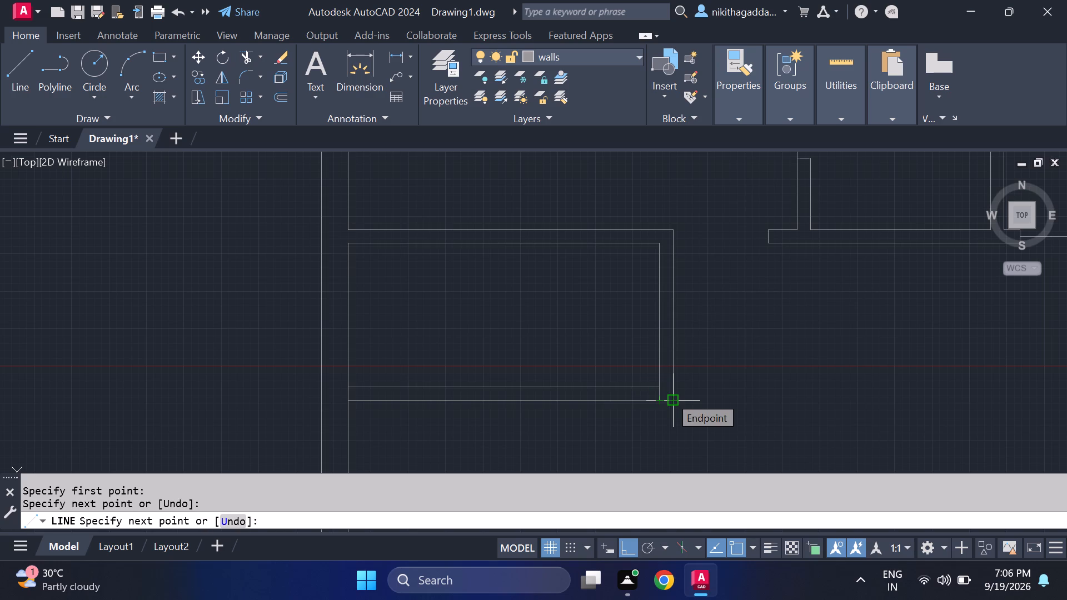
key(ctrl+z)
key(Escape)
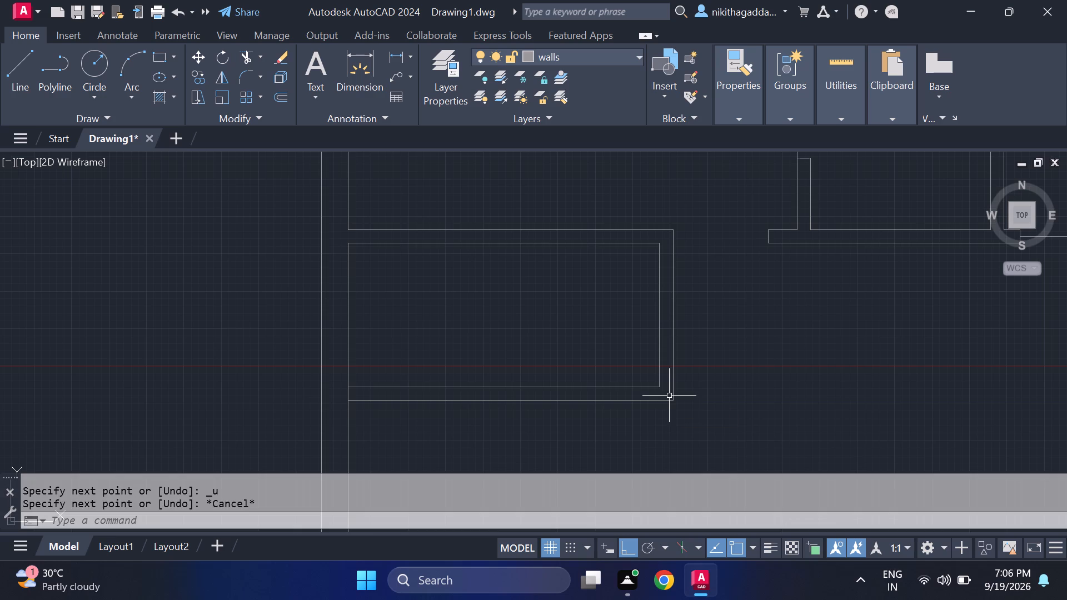
Draw two short lines across the small room's right wall, at the lower partition's top line and partway down from the upper corner.
key(l)
key(Return)
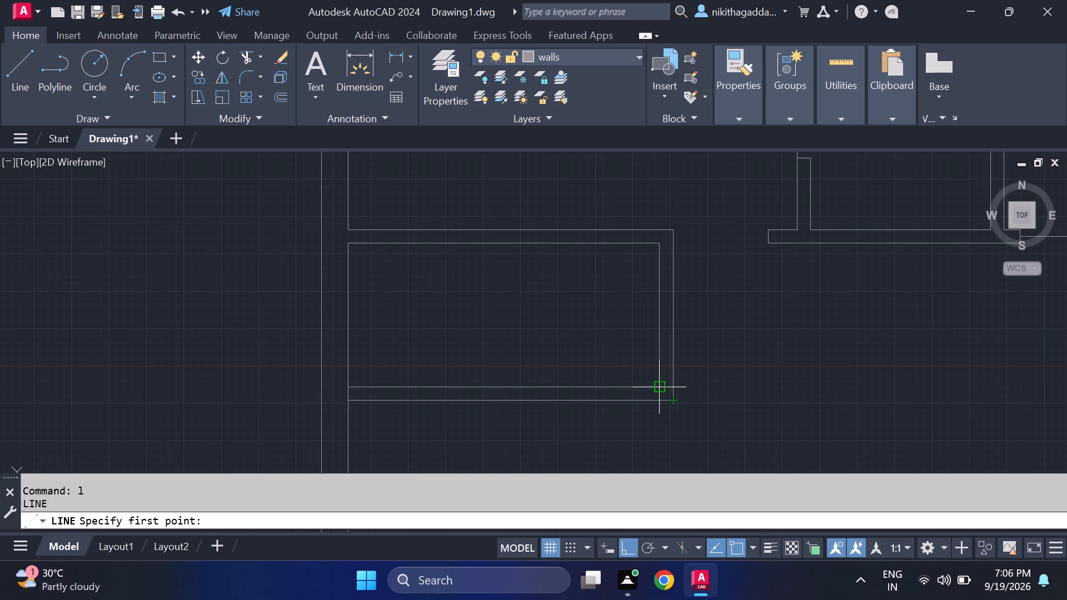
click(660, 387)
click(675, 384)
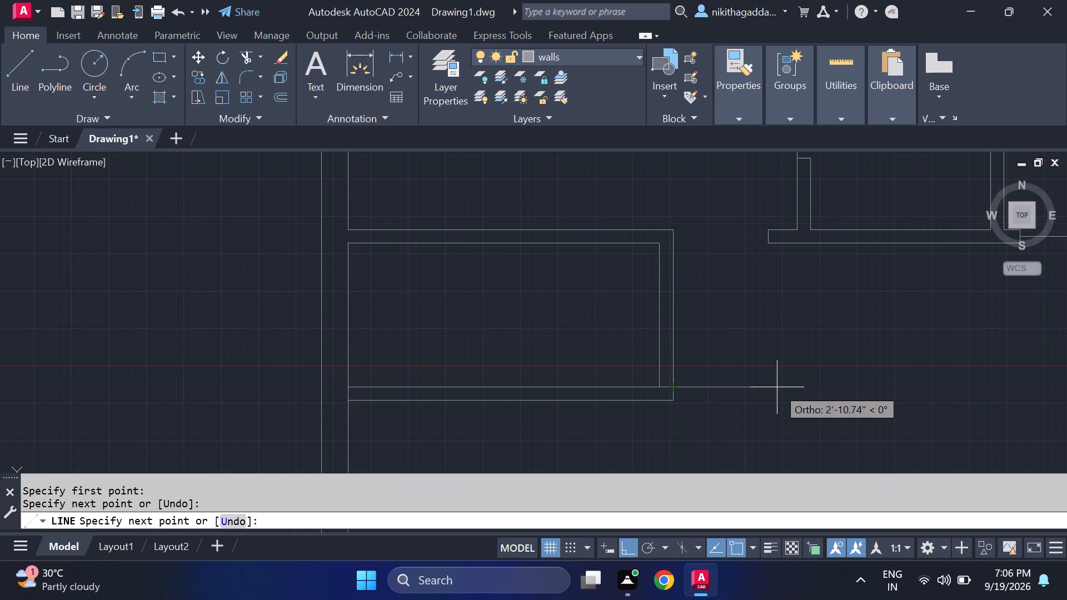
key(Escape)
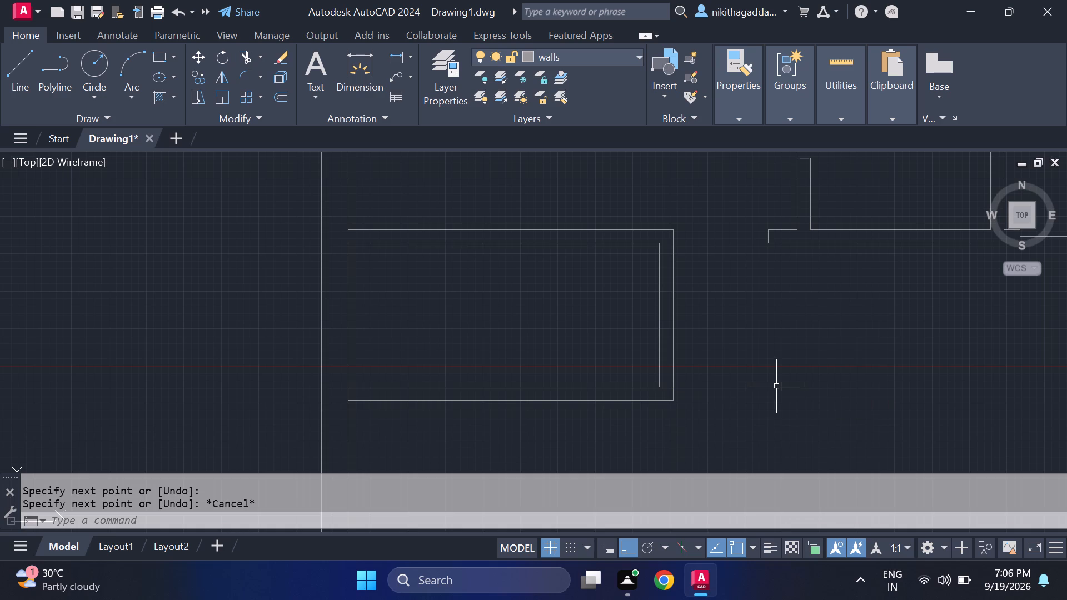
key(l)
key(Return)
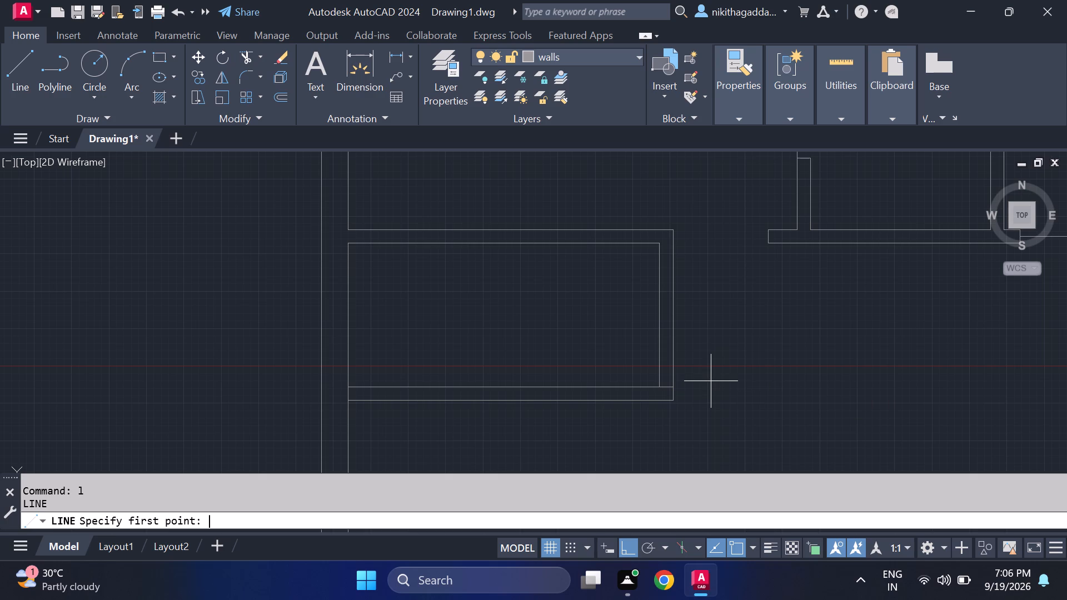
click(657, 292)
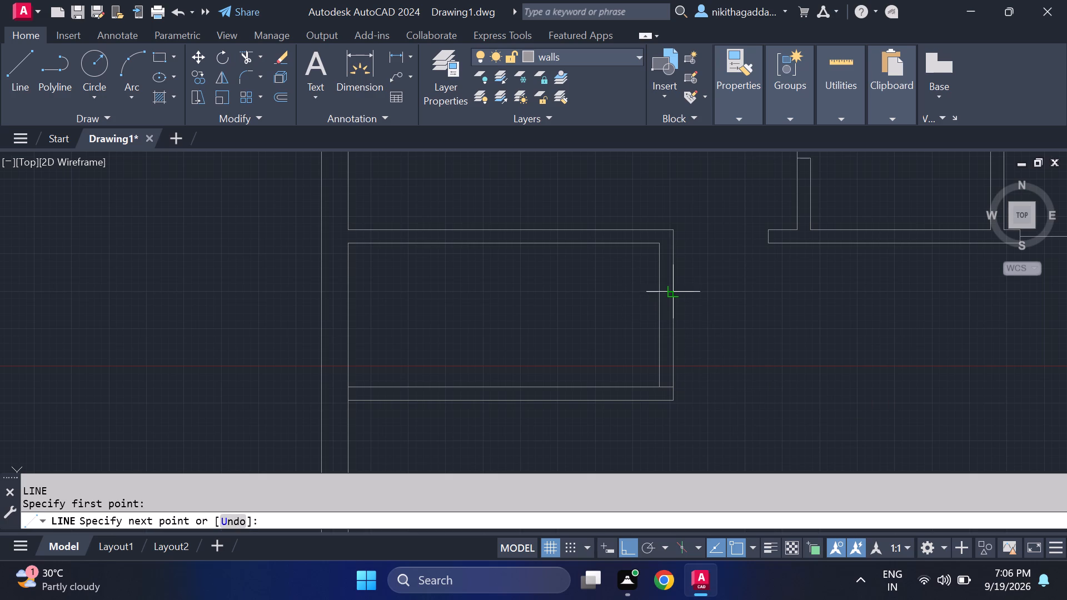
click(676, 291)
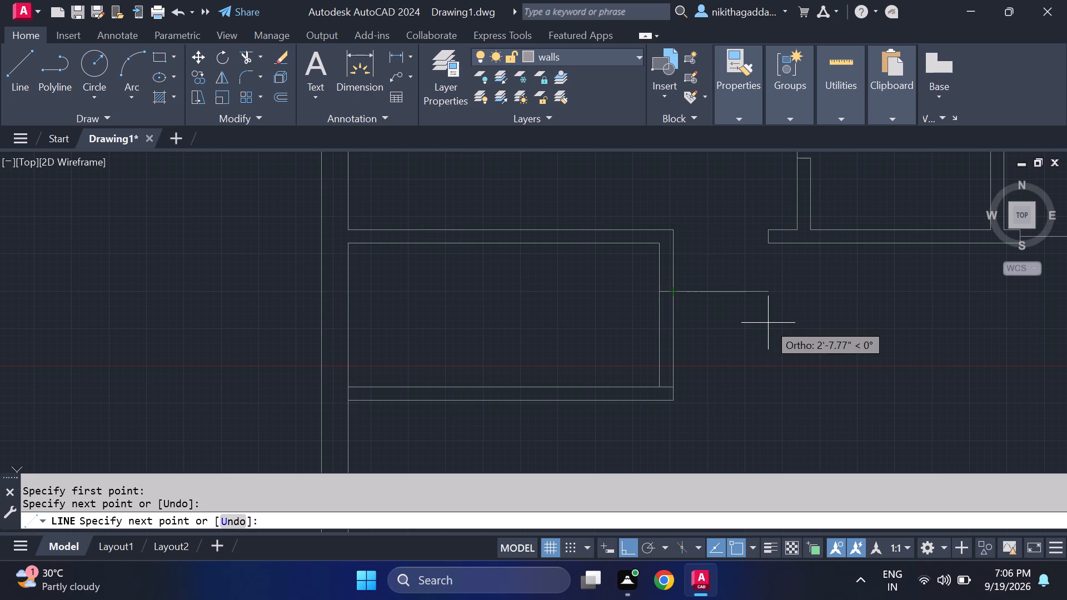
key(Escape)
Trim both right-wall lines of the small room between the two short cross lines to open a doorway.
text(tr)
key(Return)
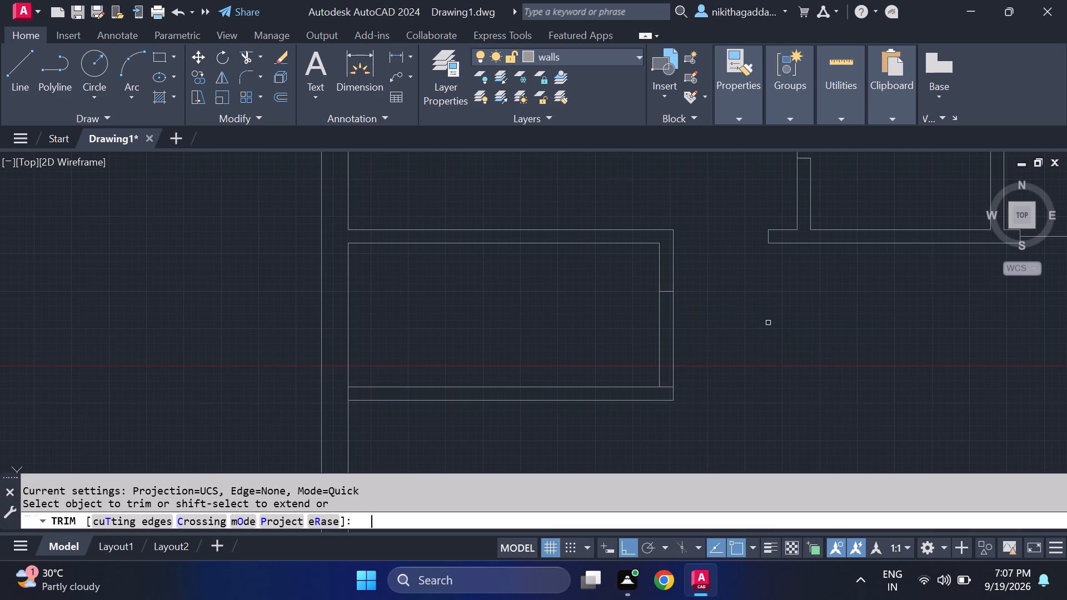
drag(691, 340, 642, 340)
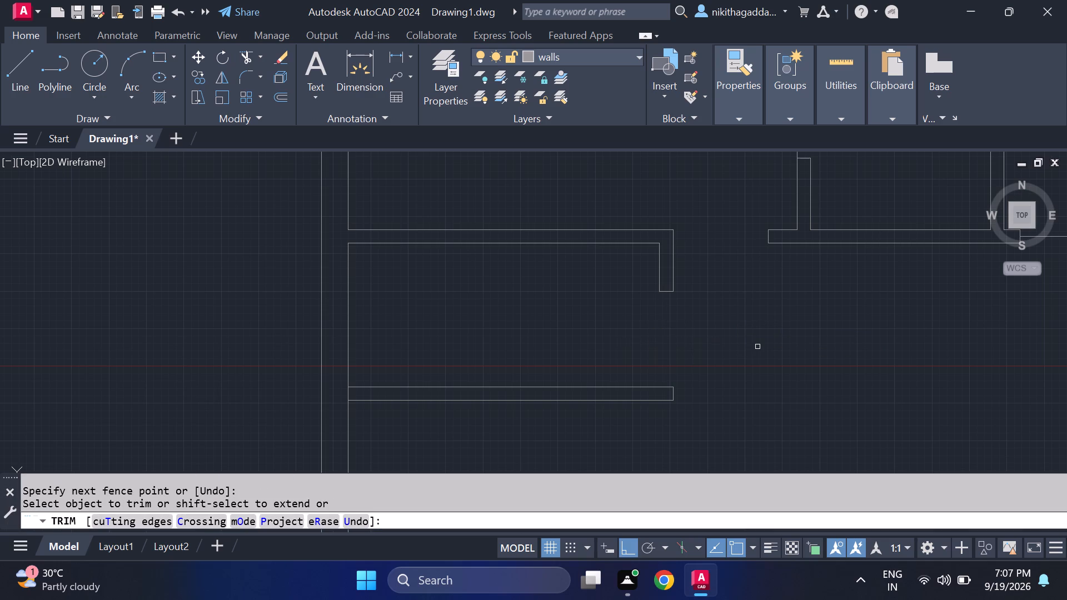
key(Escape)
Draw a vertical line down the middle of the small room's doorway, from the wall stub's midpoint to the lower partition.
key(l)
key(Return)
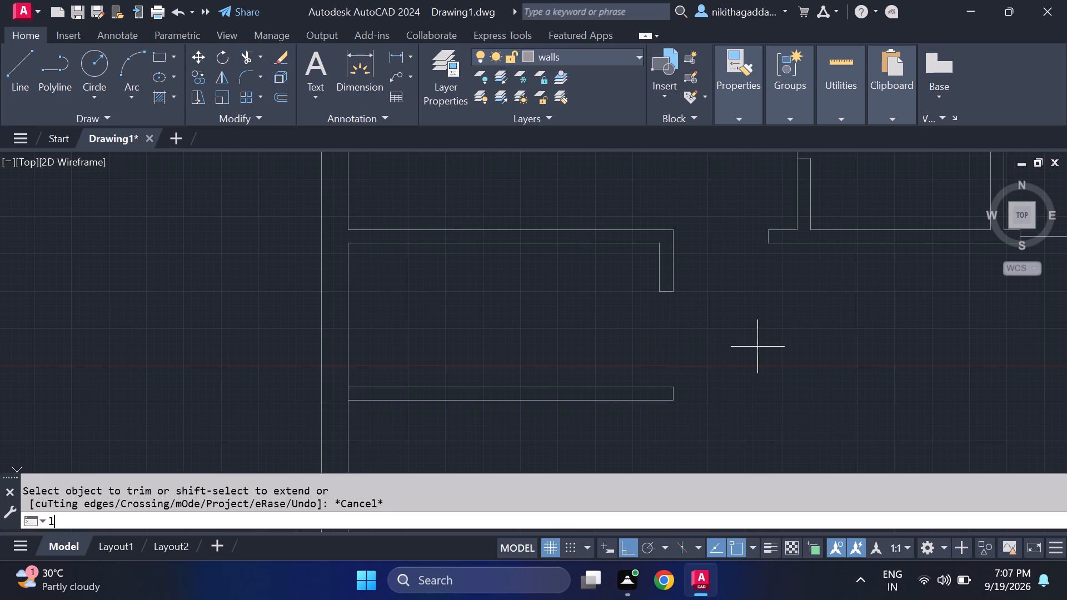
click(664, 293)
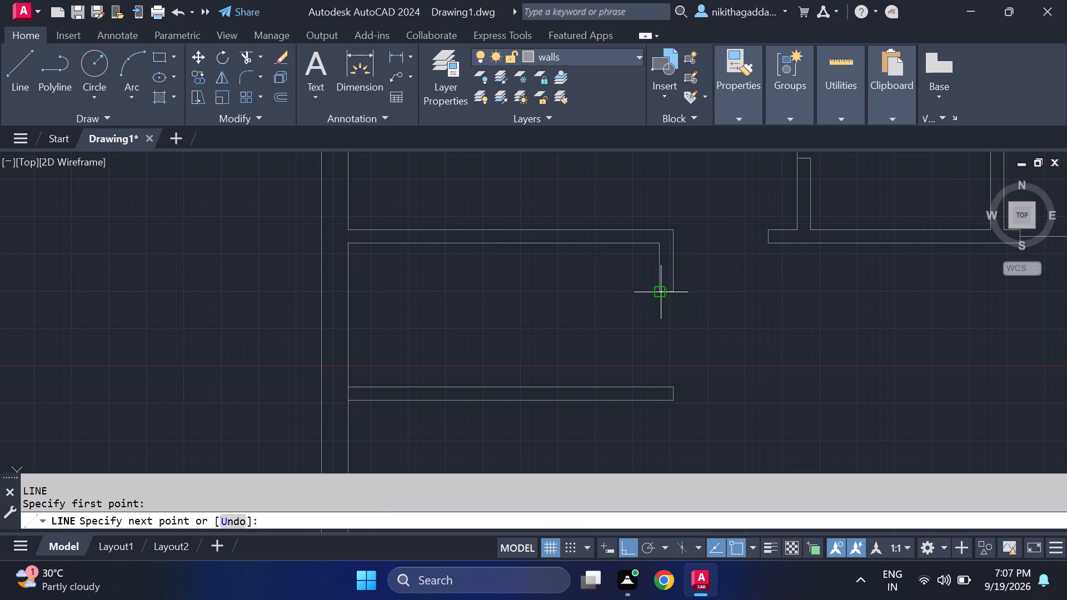
click(665, 387)
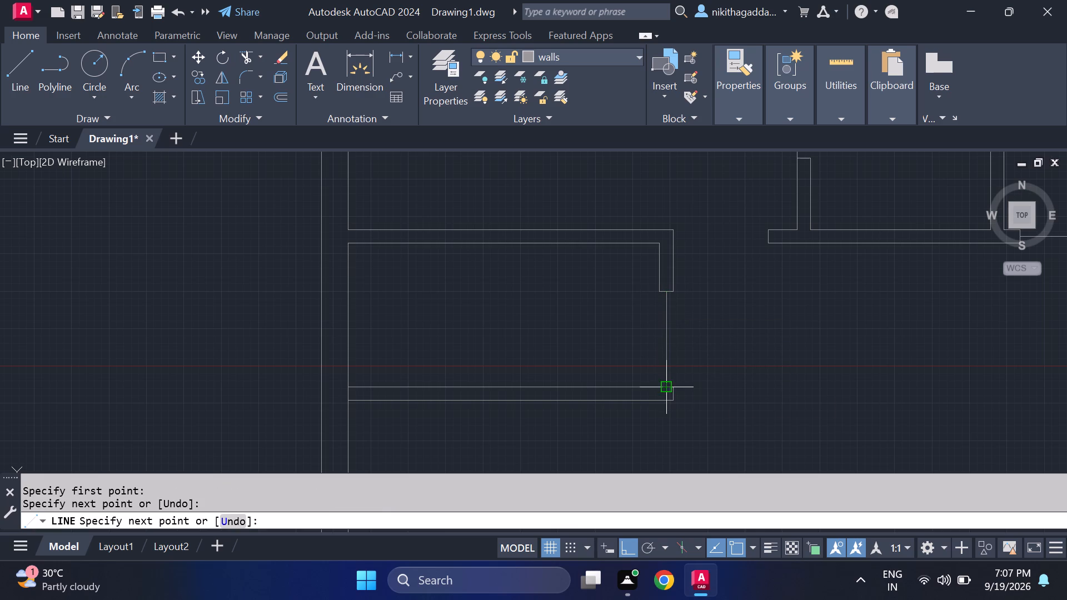
key(Escape)
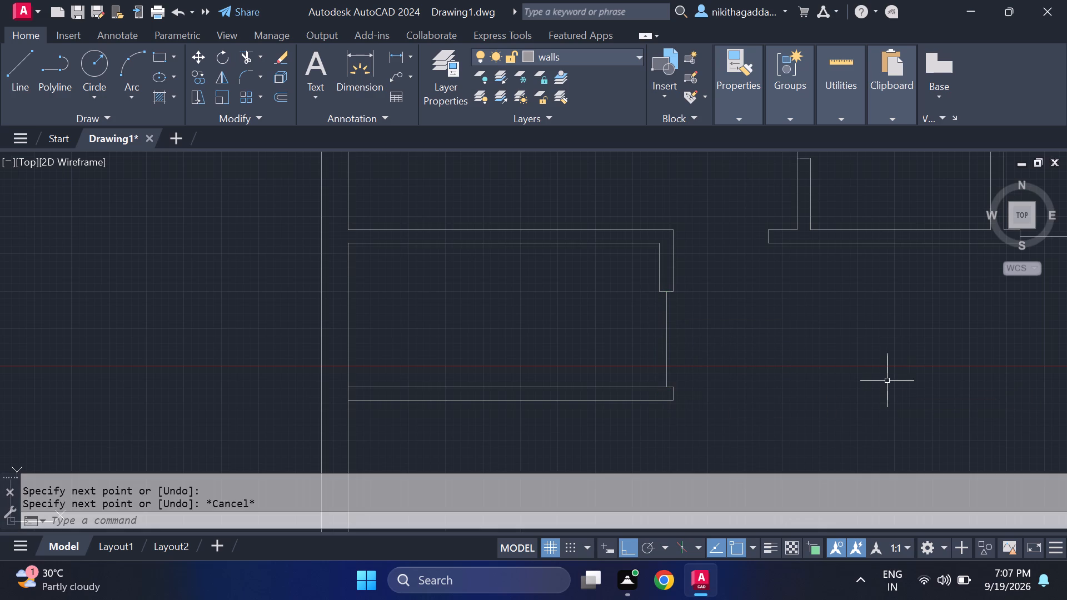
Draw a horizontal line across the opening from the middle of the neighbouring partition's end to the small room's upper-right corner.
key(space)
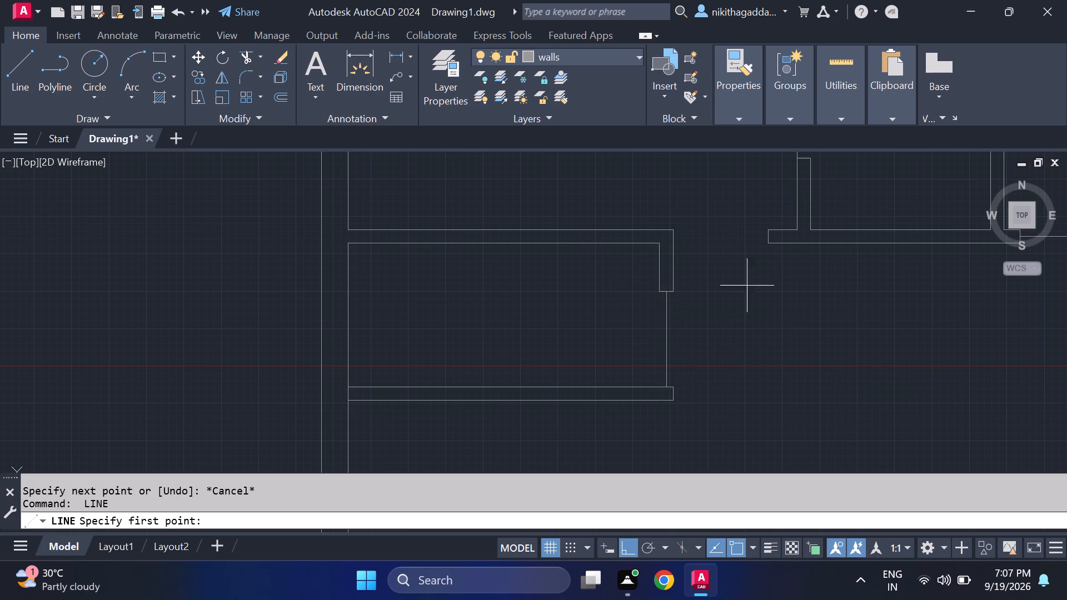
middle_drag(747, 286, 714, 312)
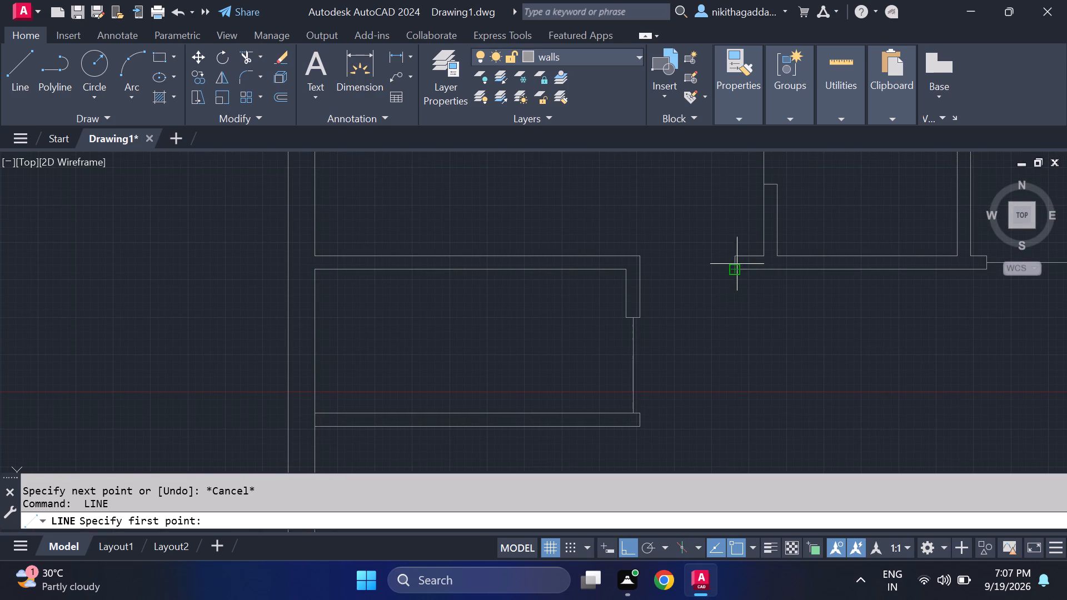
click(737, 261)
click(636, 262)
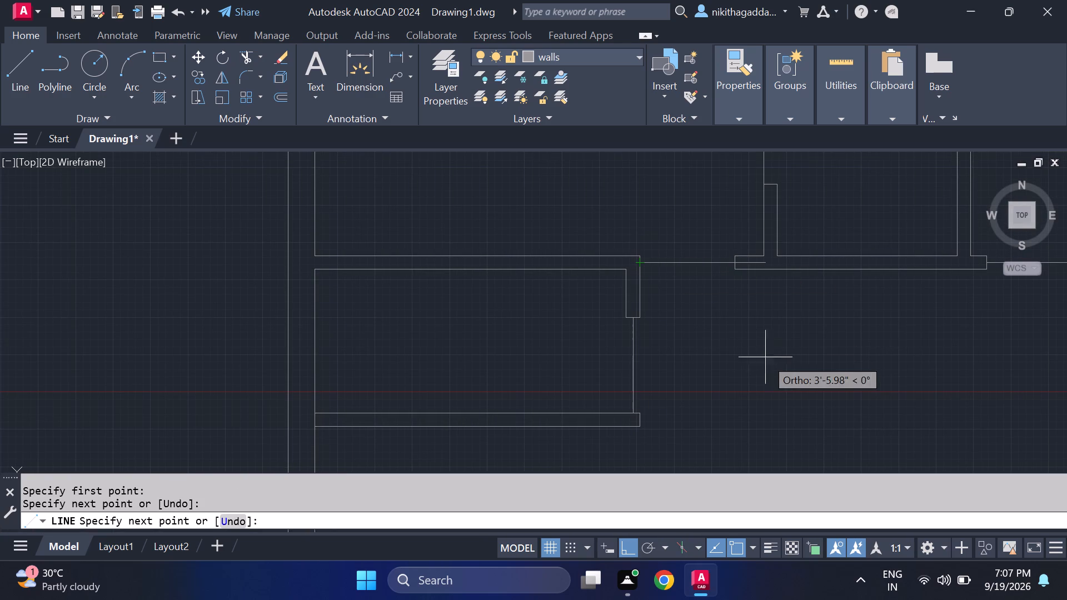
key(Return)
Trim the two leftover short vertical lines inside the plan's bottom exterior wall.
scroll(754, 353, down, 3)
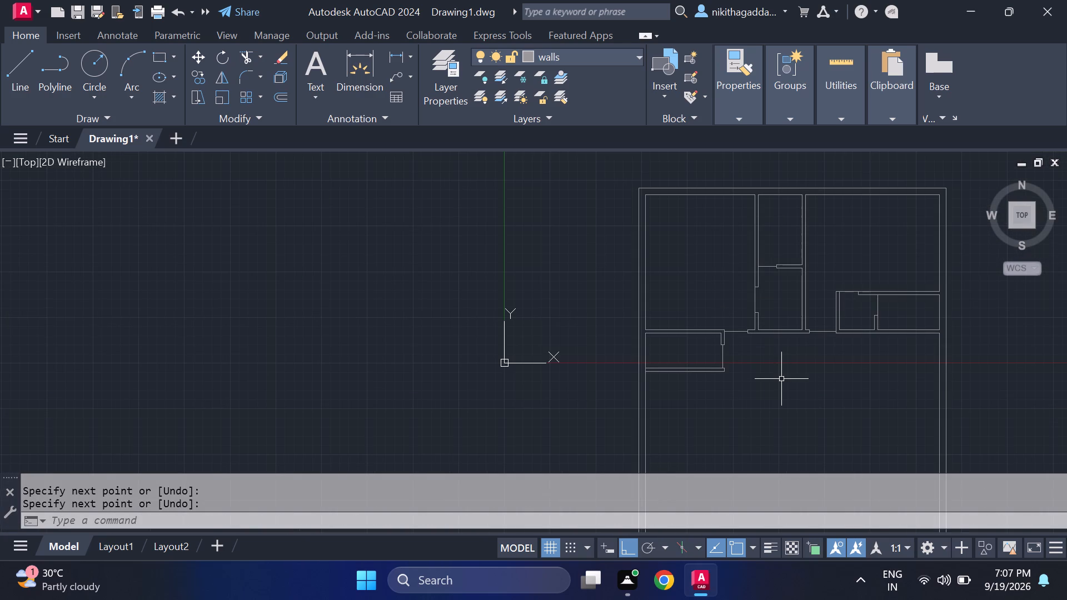
middle_drag(776, 376, 566, 319)
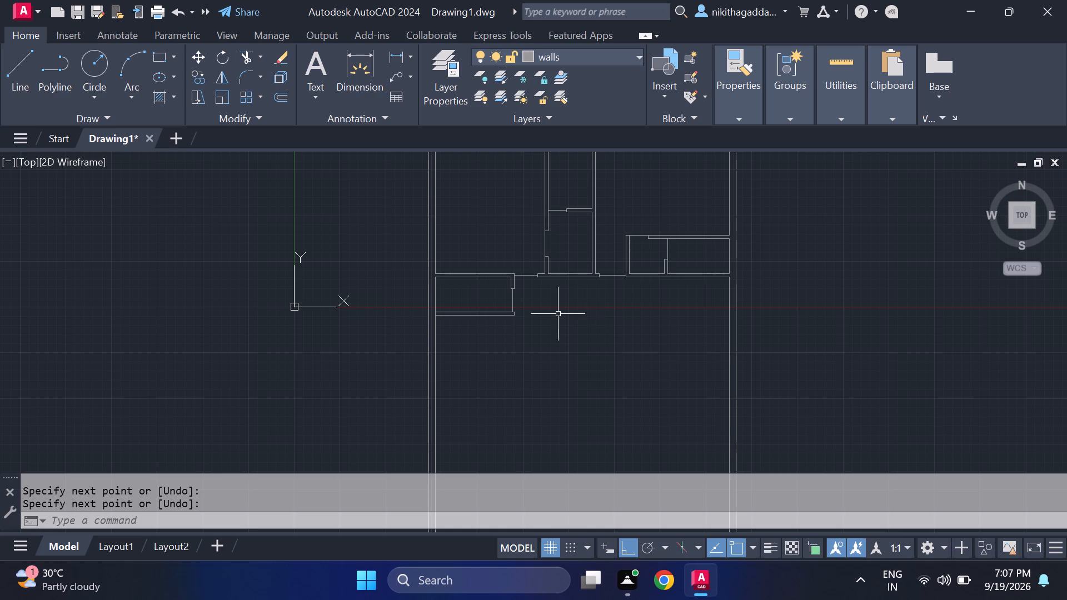
scroll(547, 314, down, 1)
middle_drag(516, 359, 501, 334)
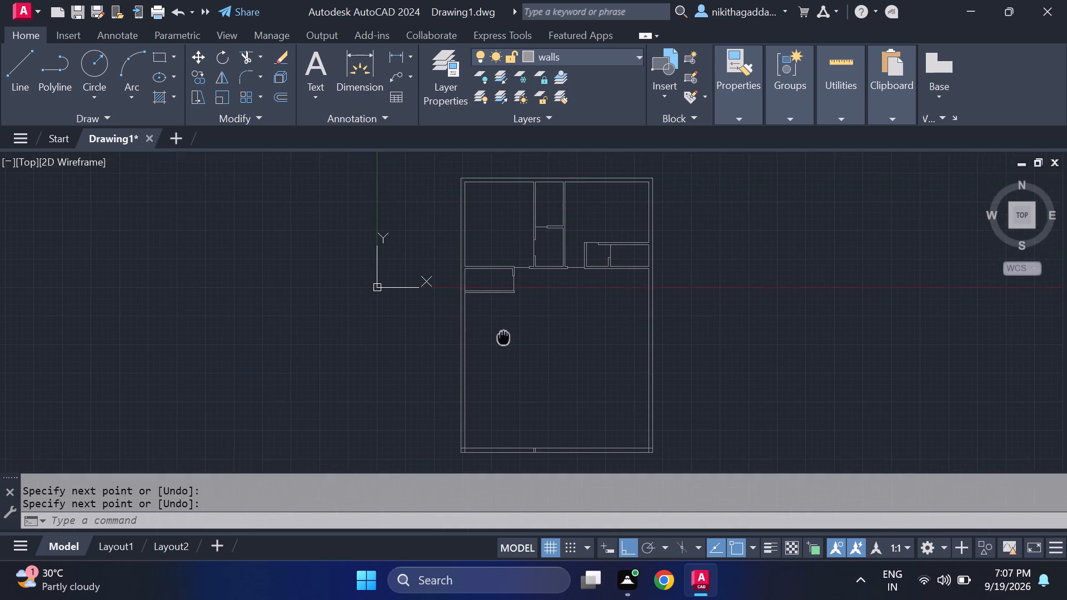
middle_drag(501, 334, 490, 326)
scroll(475, 302, up, 1)
middle_drag(569, 388, 542, 292)
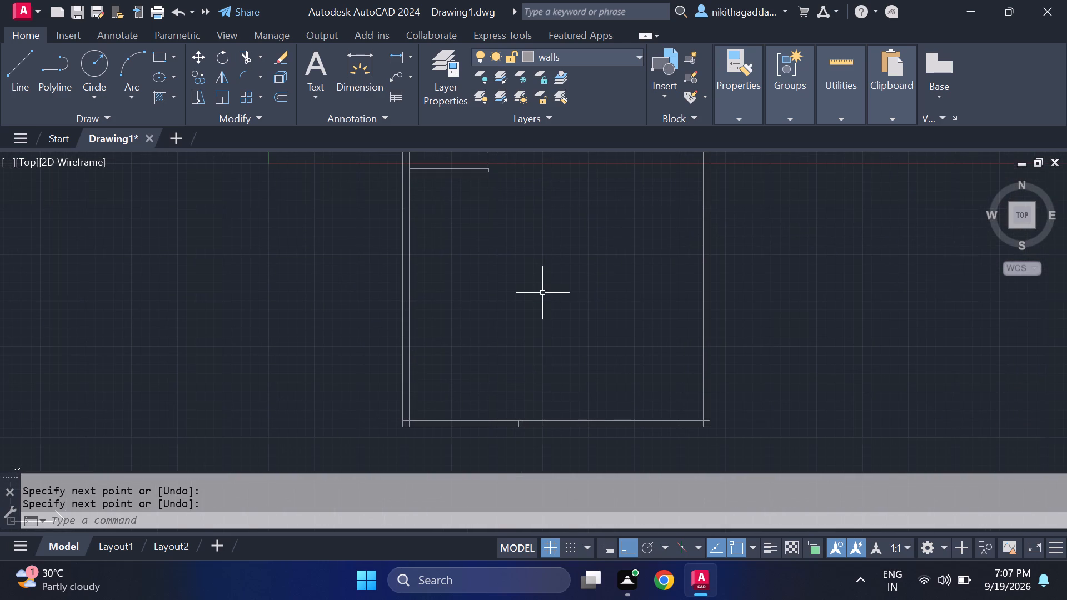
text(tr)
key(Return)
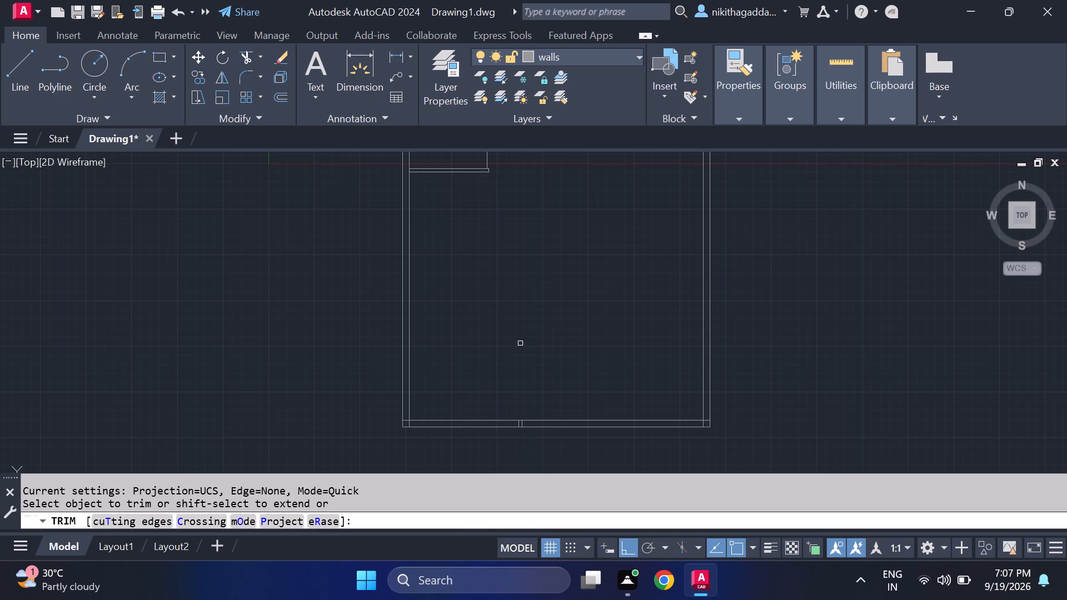
scroll(525, 443, up, 2)
drag(523, 394, 518, 394)
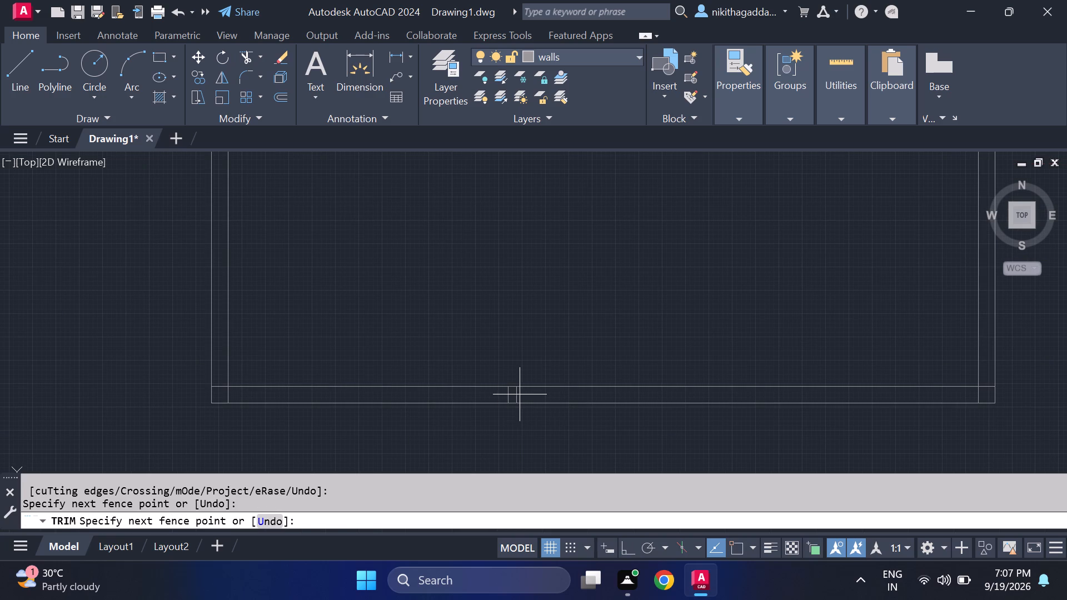
drag(518, 394, 506, 393)
scroll(547, 299, down, 2)
middle_drag(552, 263, 568, 426)
scroll(552, 359, down, 1)
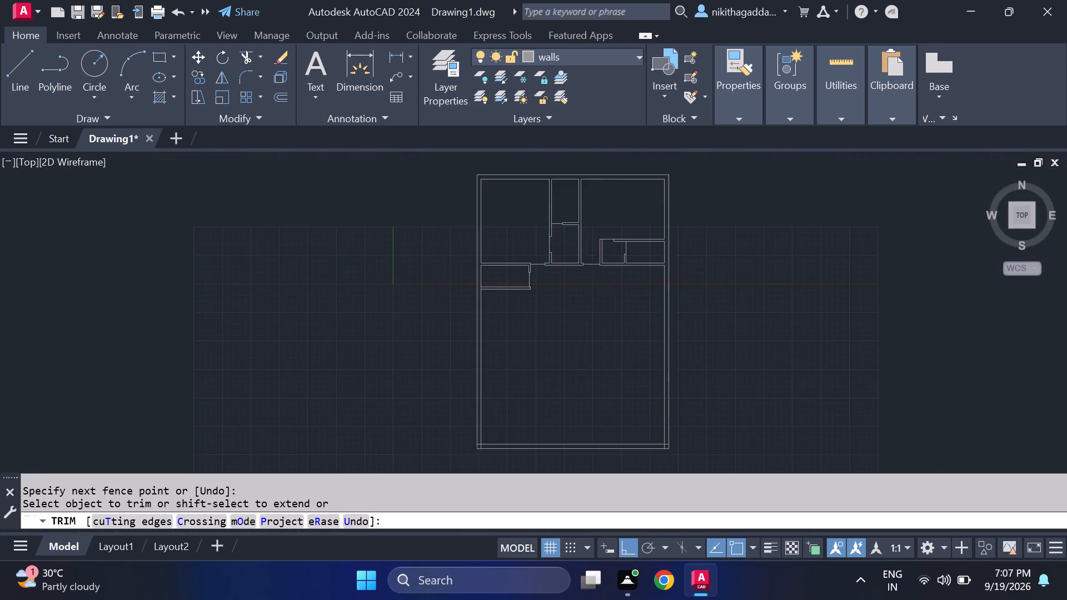
scroll(552, 359, down, 1)
scroll(560, 333, up, 2)
key(Escape)
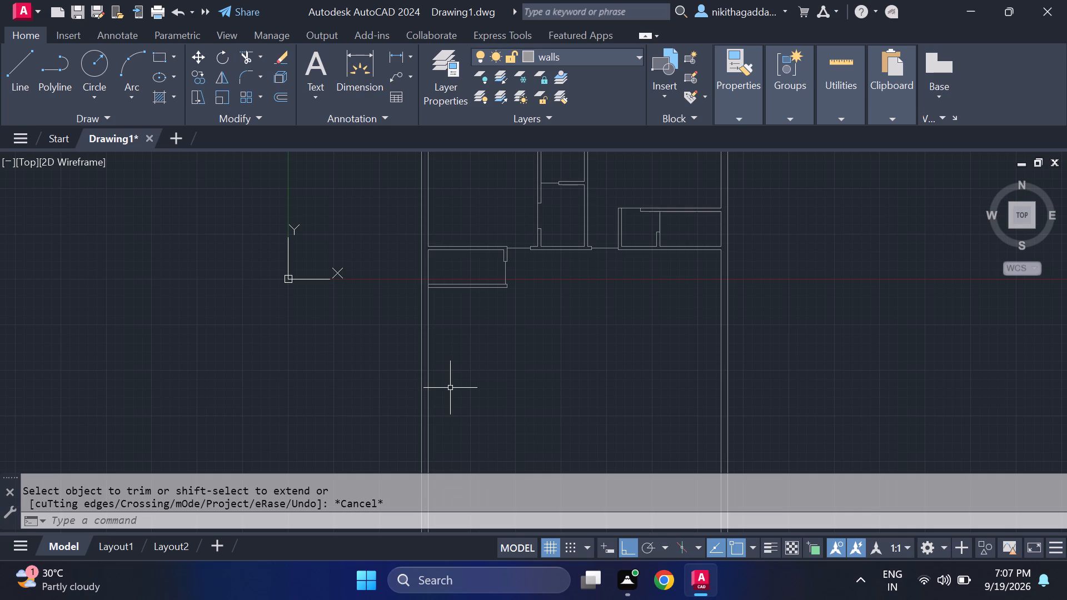
Offset the left exterior wall's inner line 12' into the lower part of the plan.
text(of)
key(Return)
text(12')
key(Return)
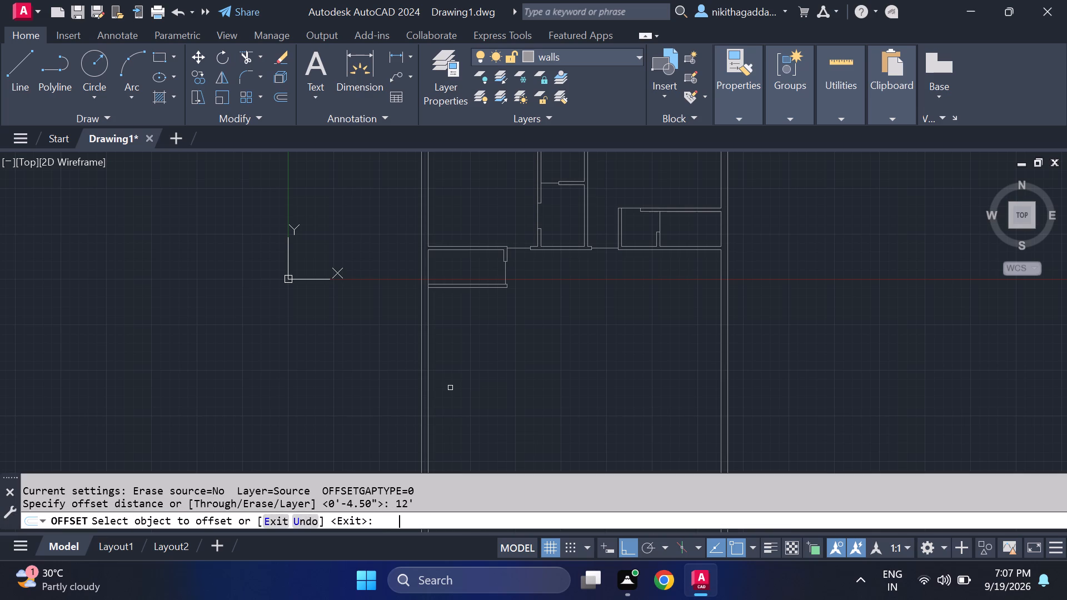
click(429, 424)
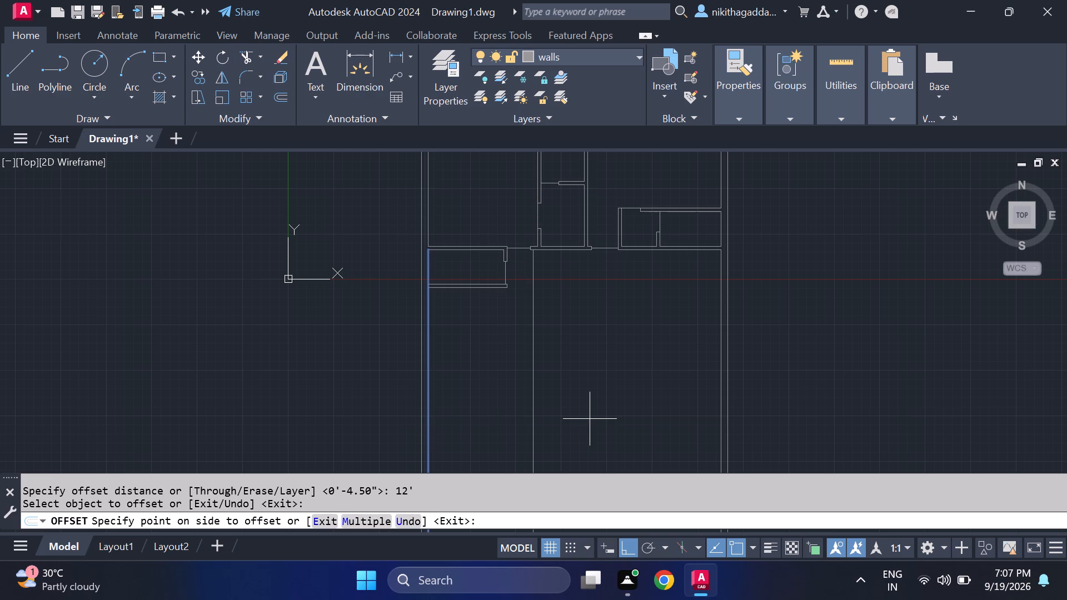
click(590, 419)
key(Escape)
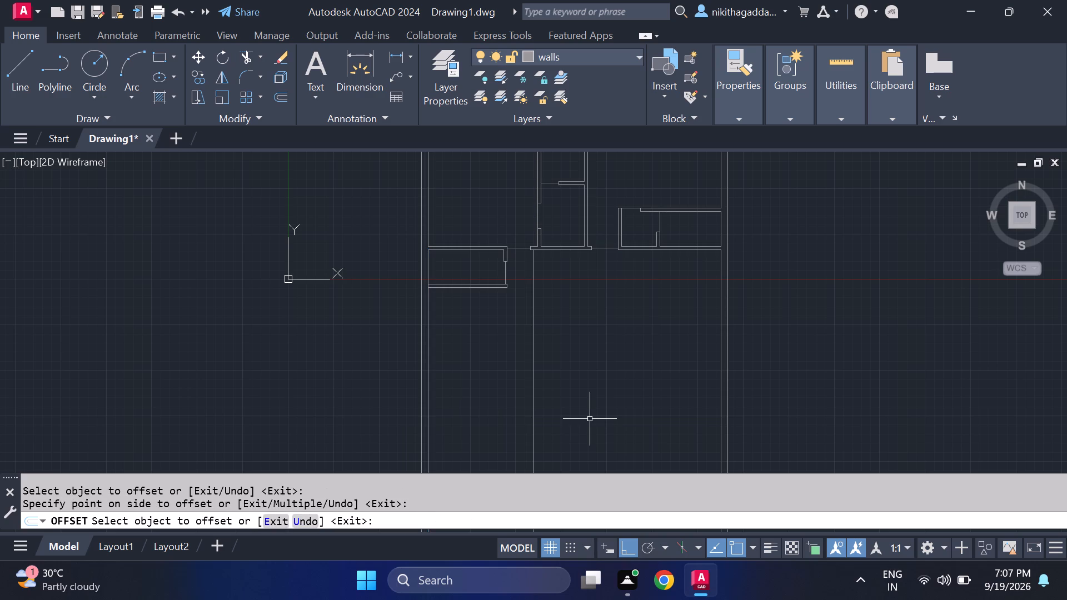
Offset the new vertical line 4.5" to the right to form a partition in the lower part of the plan.
text(of)
key(Return)
text(4.5")
key(Return)
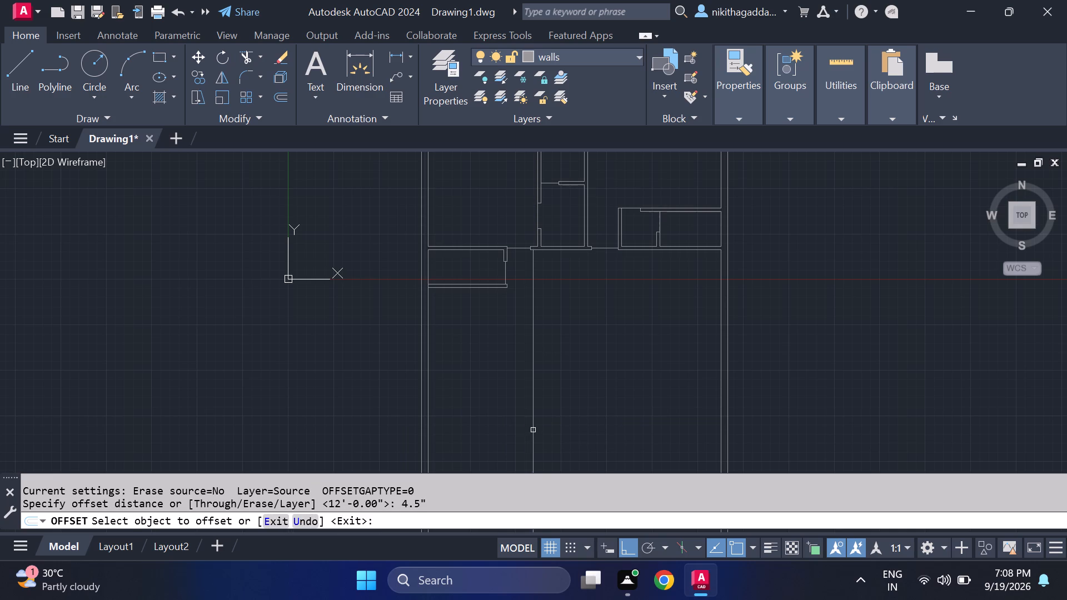
click(533, 430)
click(566, 431)
key(Escape)
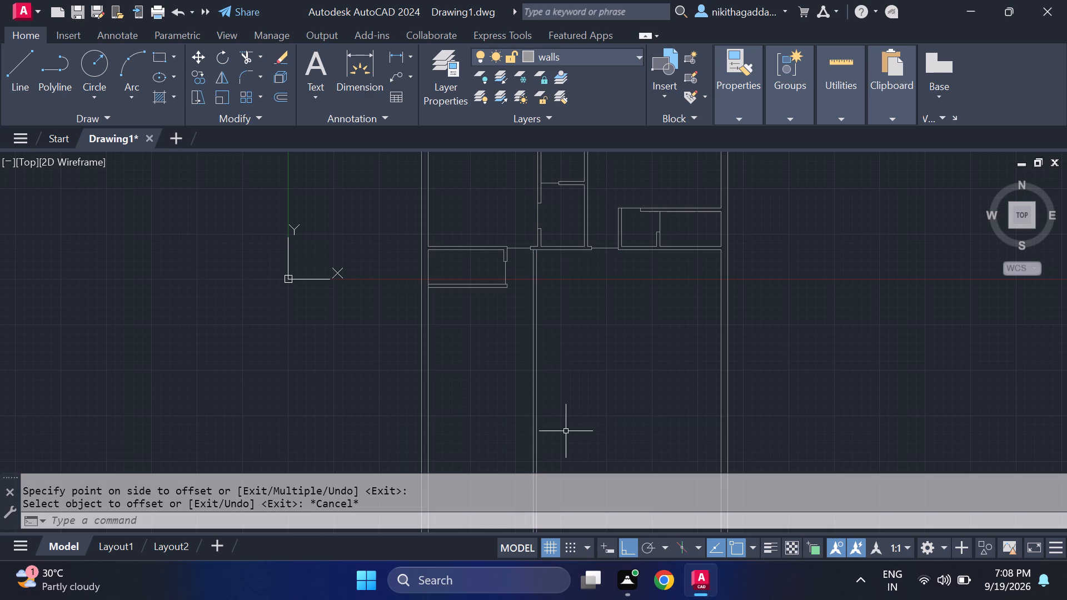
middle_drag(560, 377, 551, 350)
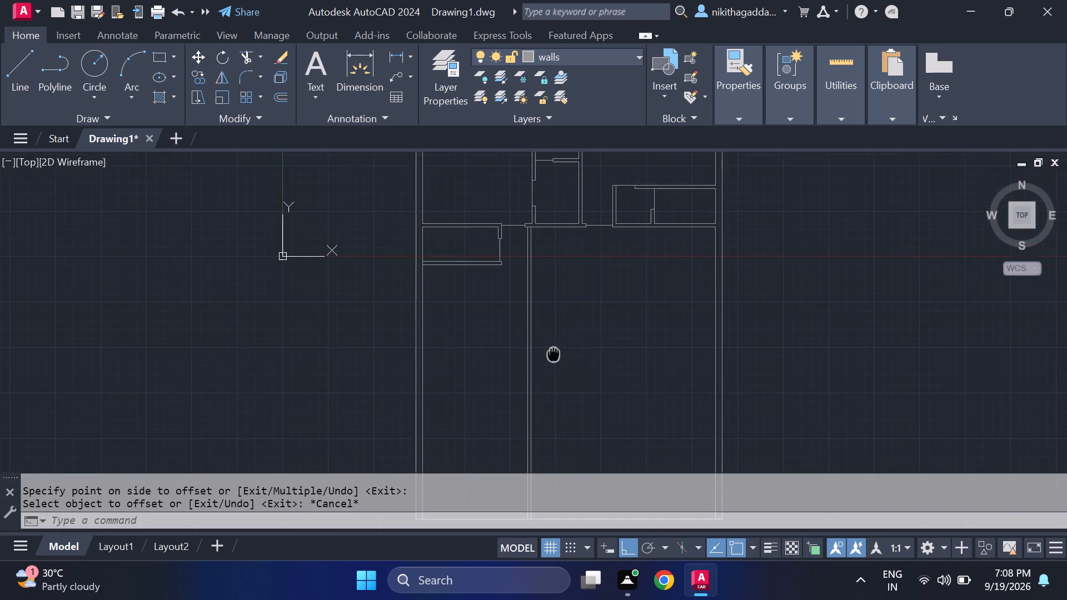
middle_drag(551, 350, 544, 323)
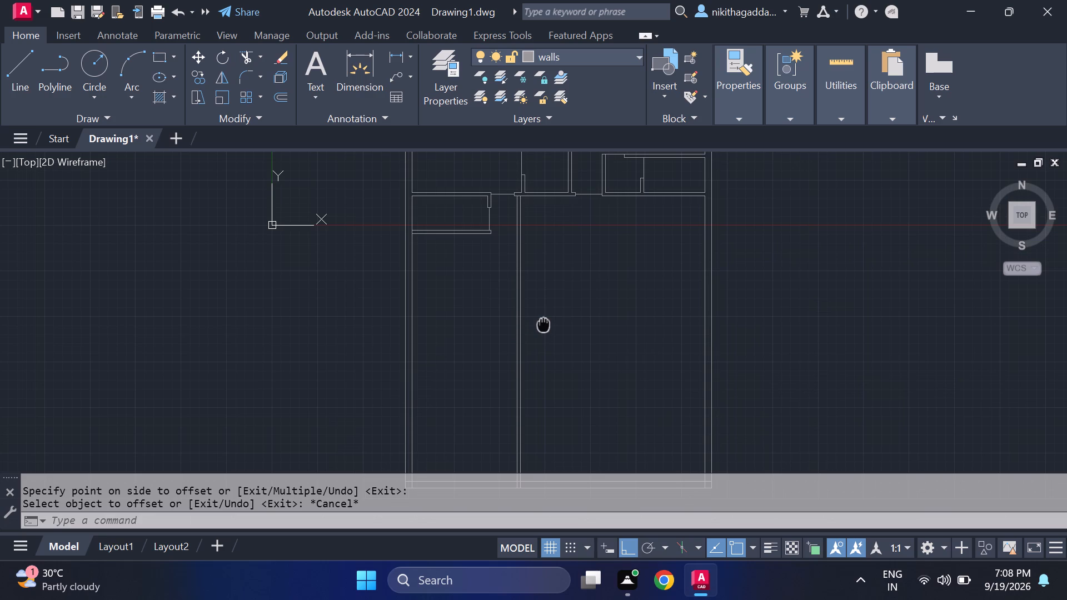
Offset the small left room's bottom wall line 17'10" downward into the lower part of the plan.
middle_drag(544, 323, 552, 336)
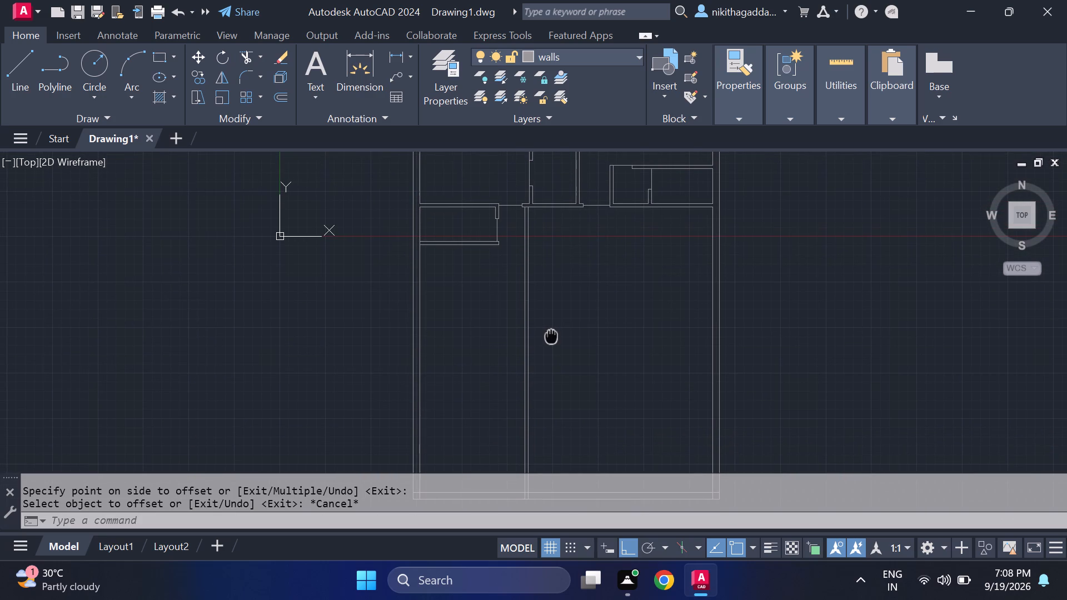
middle_drag(552, 336, 553, 333)
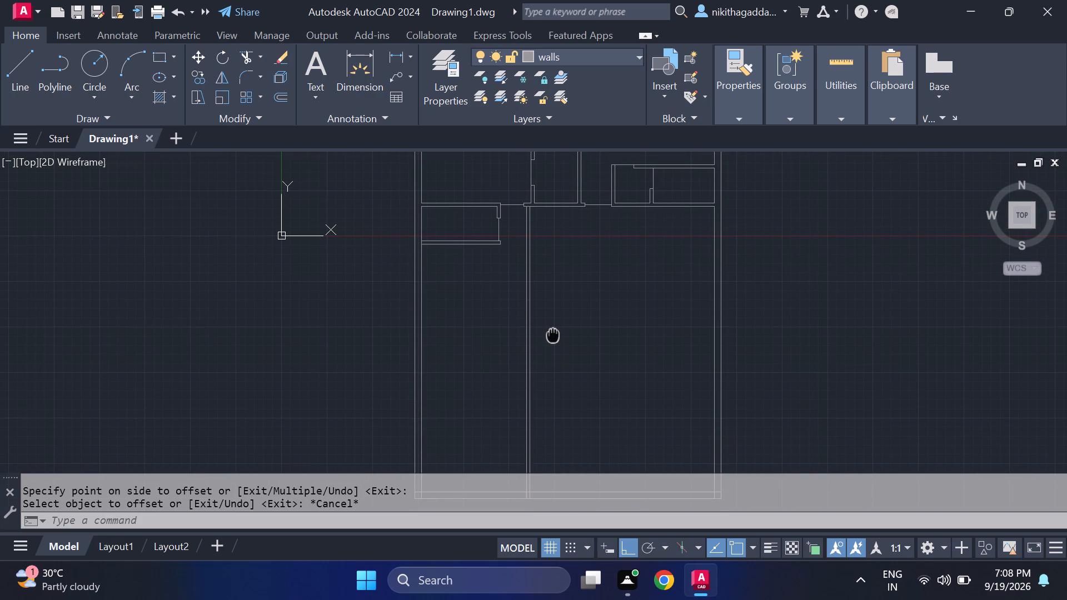
middle_drag(553, 333, 597, 339)
text(of)
key(Return)
text(17')
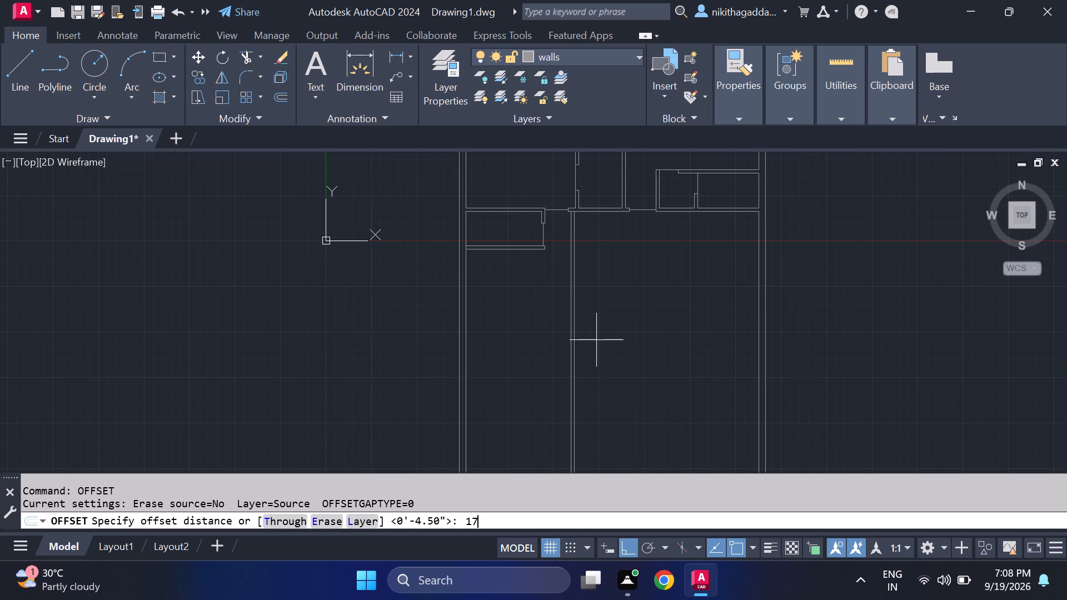
key(1)
text(0")
key(Return)
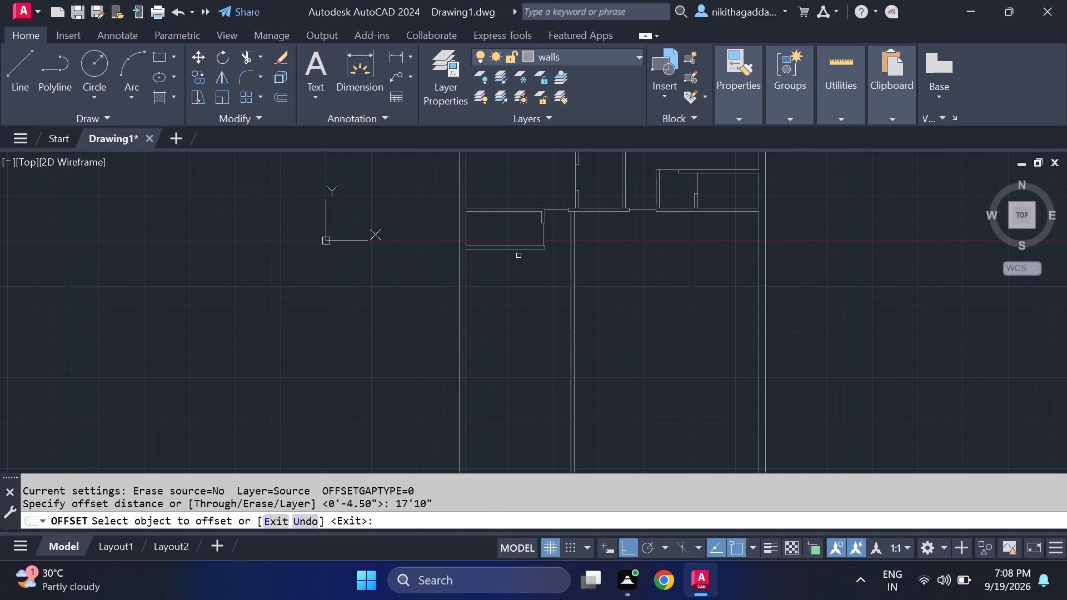
click(519, 249)
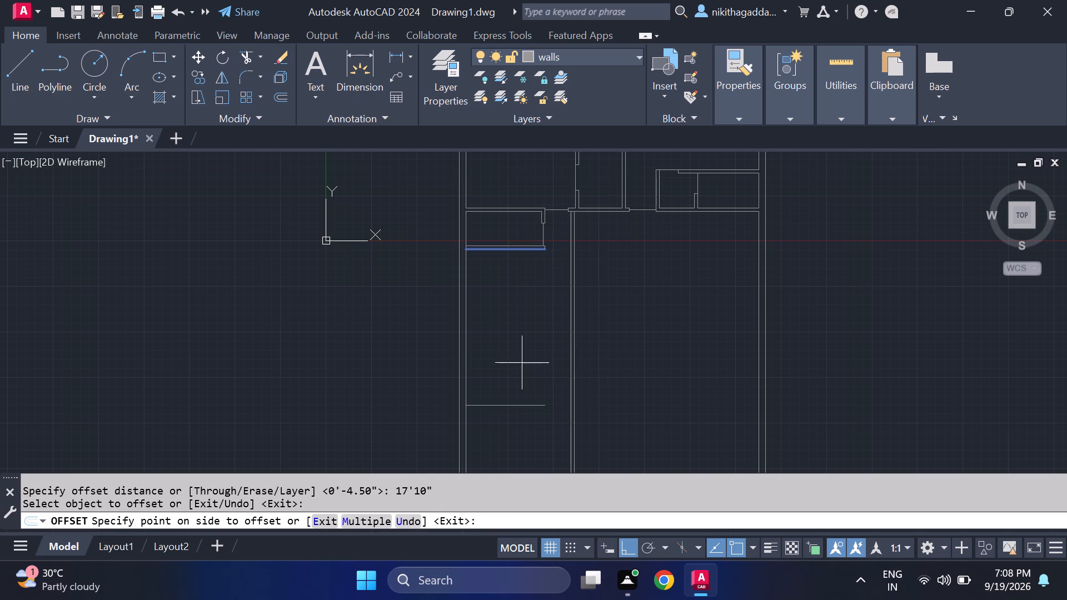
click(523, 377)
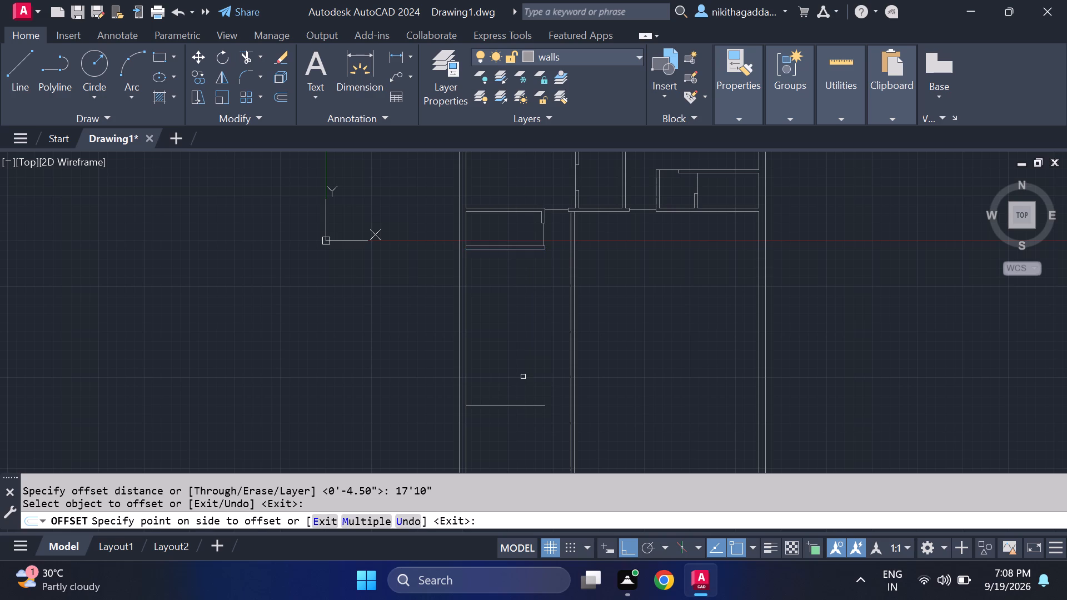
key(Escape)
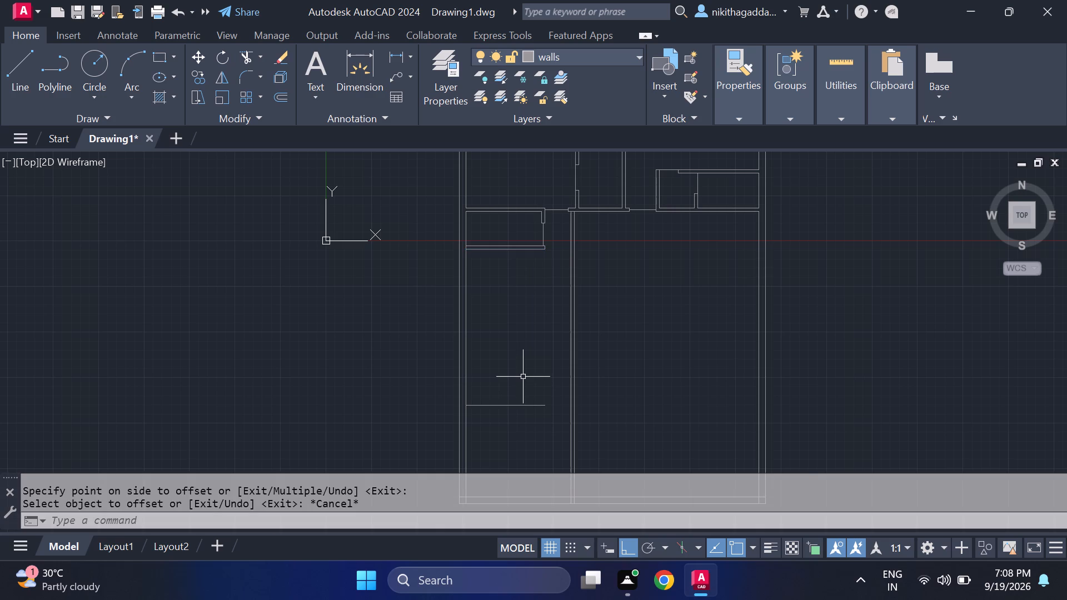
Extend the new horizontal line across the vertical partition to the outer line of the right exterior wall.
text(ex)
key(Return)
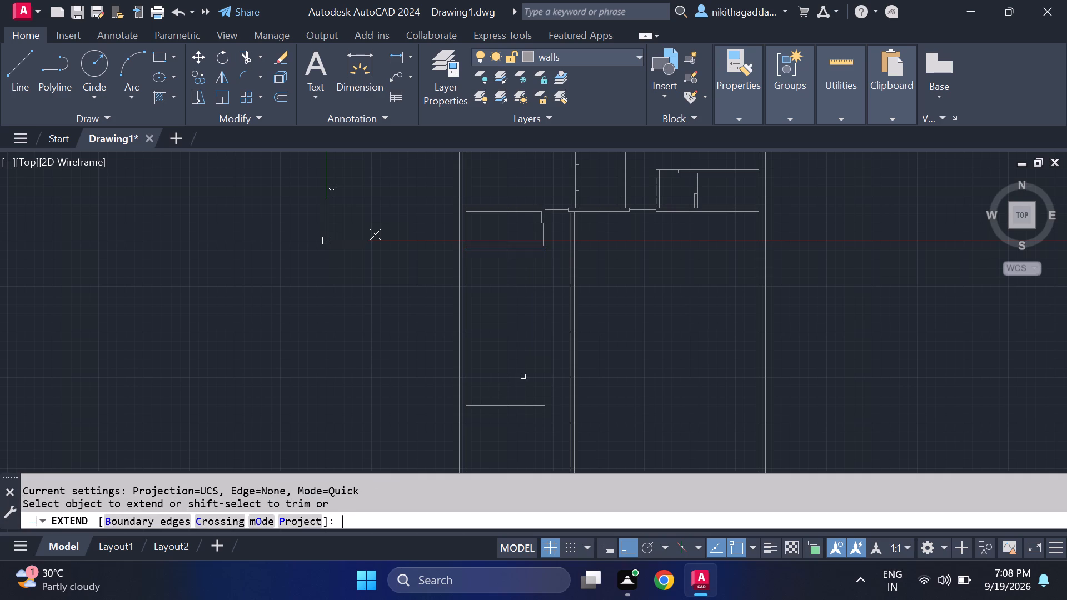
click(540, 404)
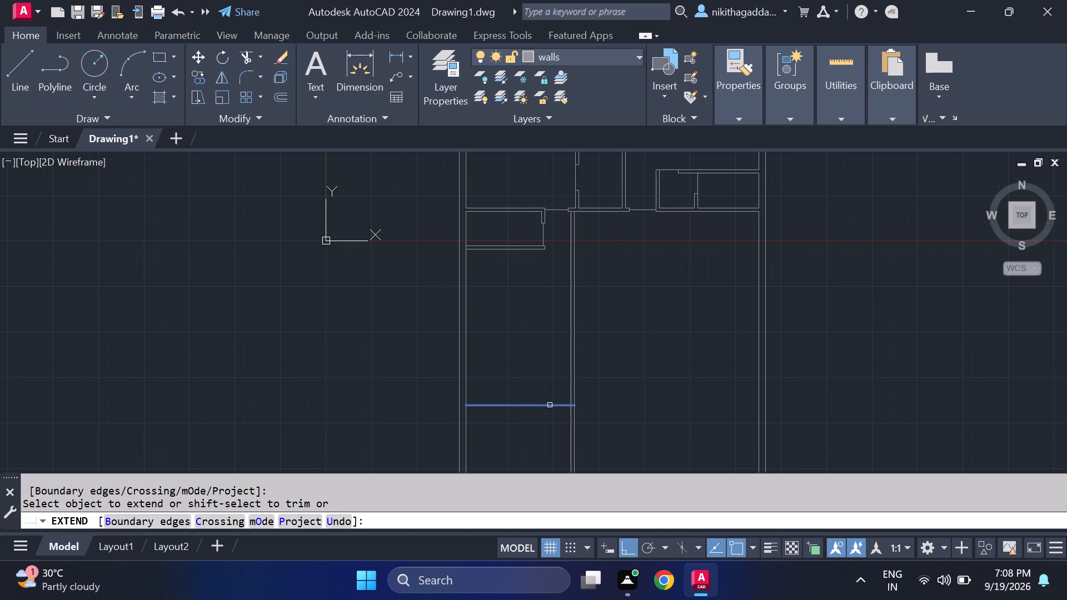
click(554, 404)
click(563, 404)
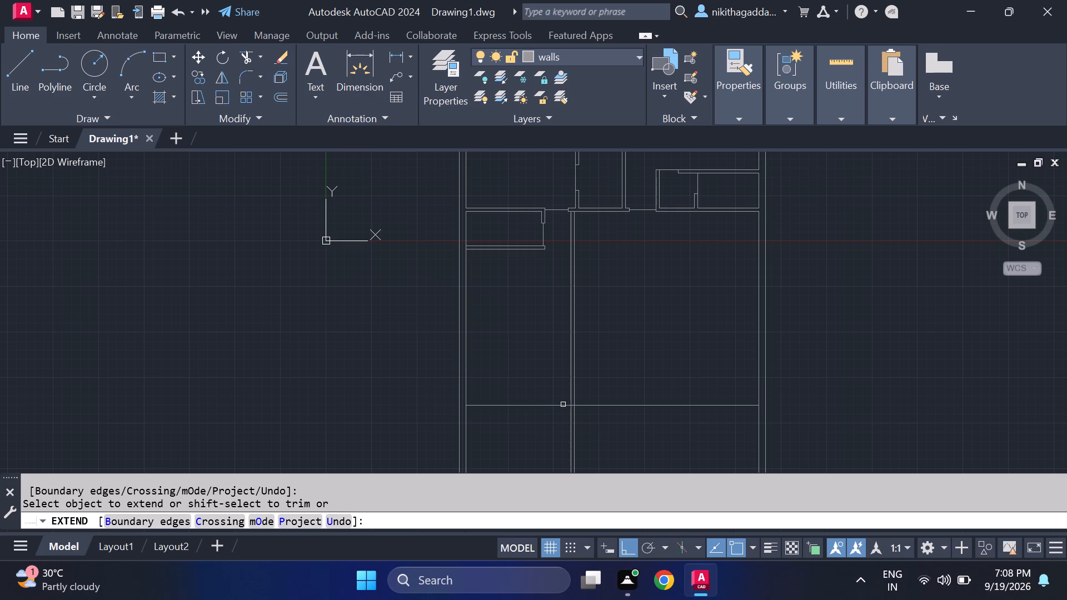
click(714, 404)
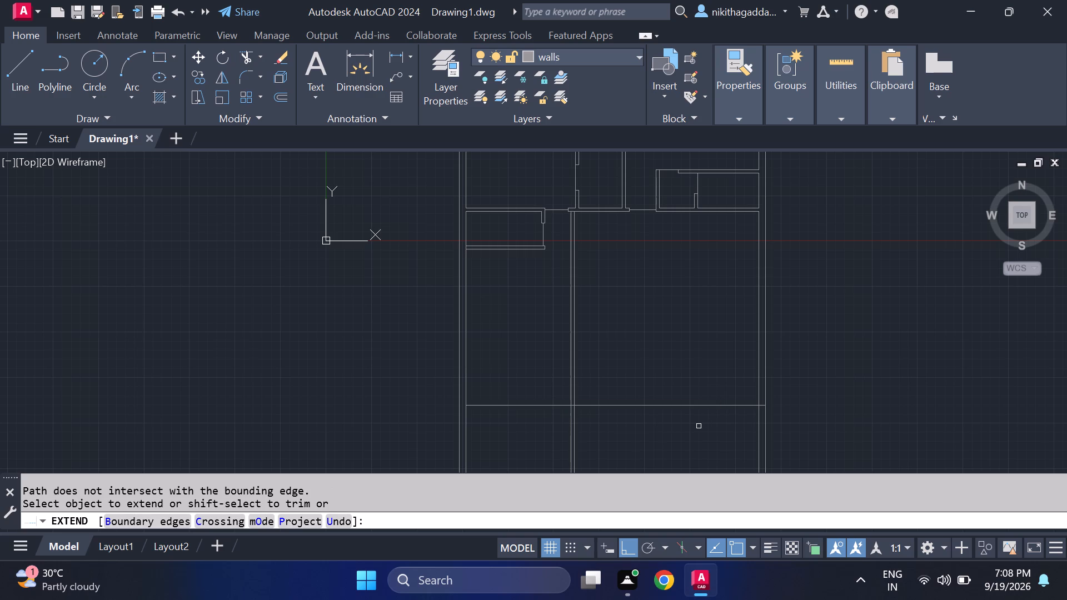
key(Escape)
Offset the extended horizontal line 4.5" downward to form a horizontal partition across the lower part of the plan.
middle_drag(692, 436, 690, 403)
text(of)
key(Return)
text(4.5")
key(Return)
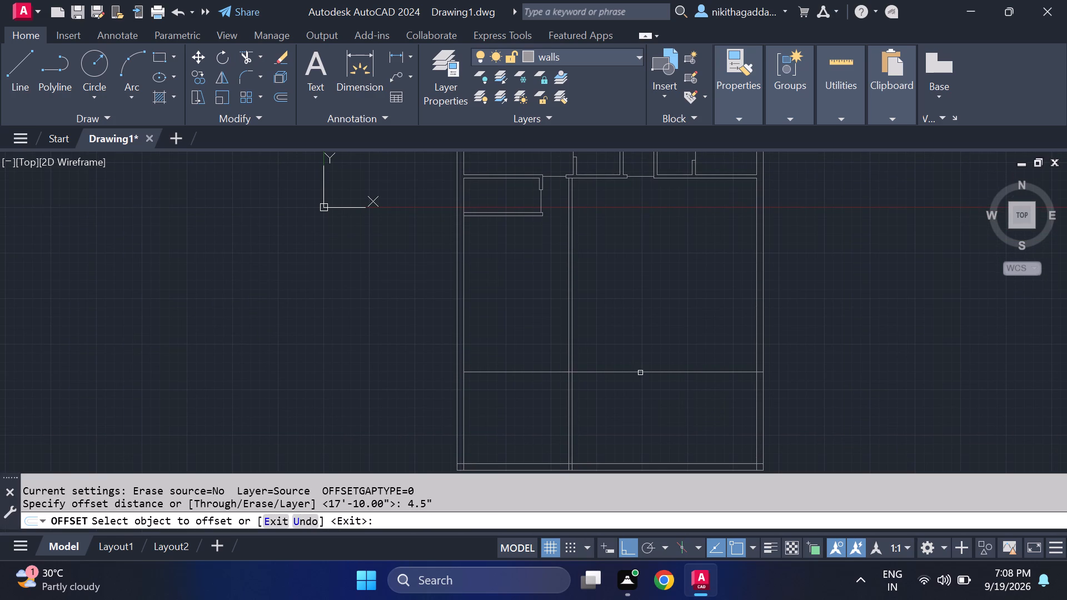
click(640, 373)
click(636, 383)
key(Escape)
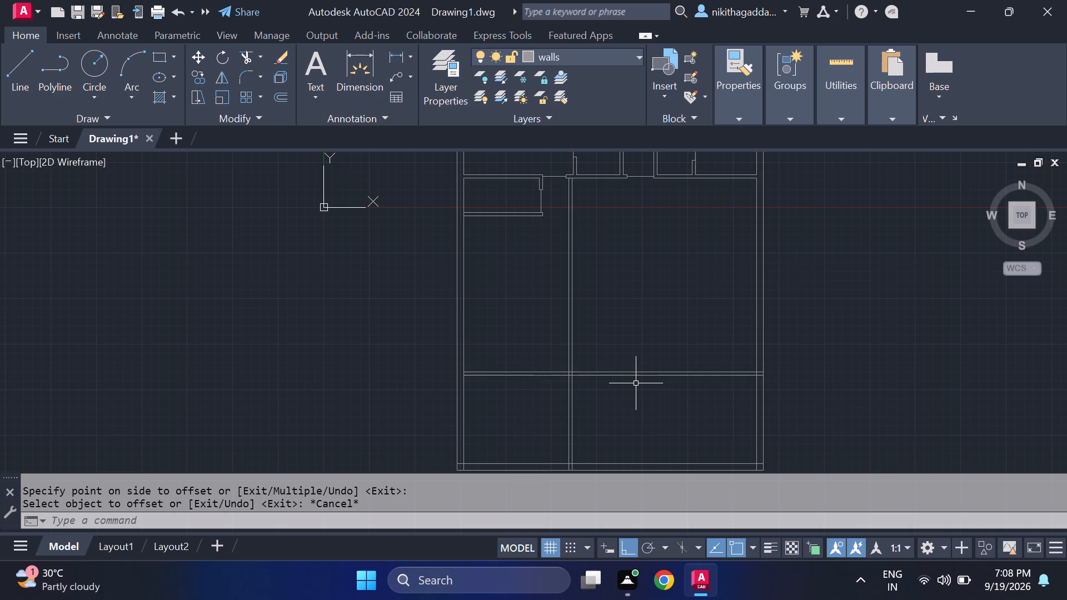
Draw two short horizontal lines across the vertical partition, spaced apart between the small left room and the new horizontal partition.
scroll(642, 348, down, 1)
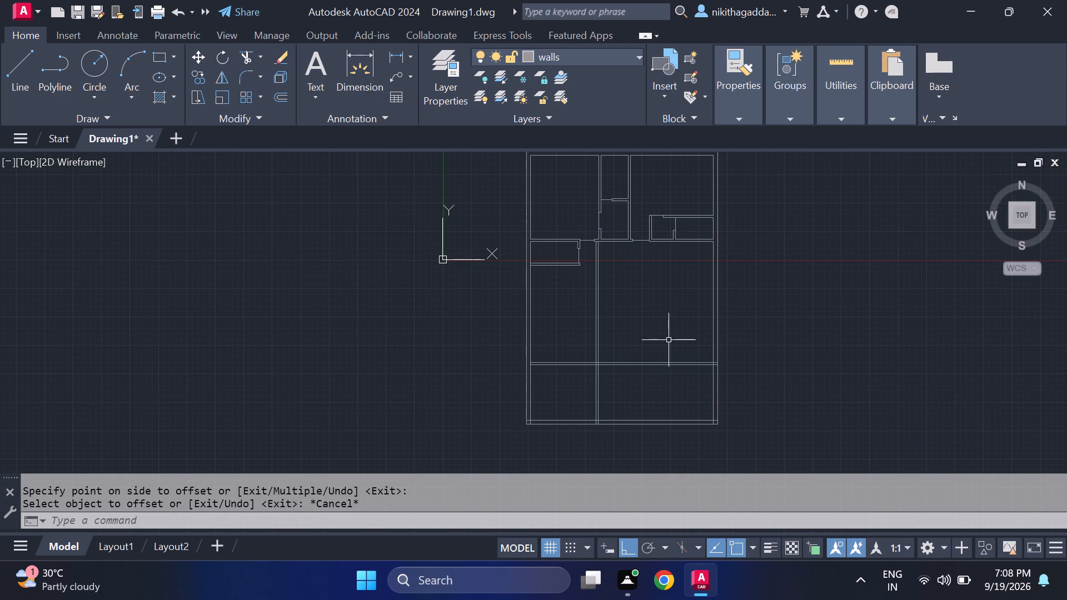
key(l)
key(Return)
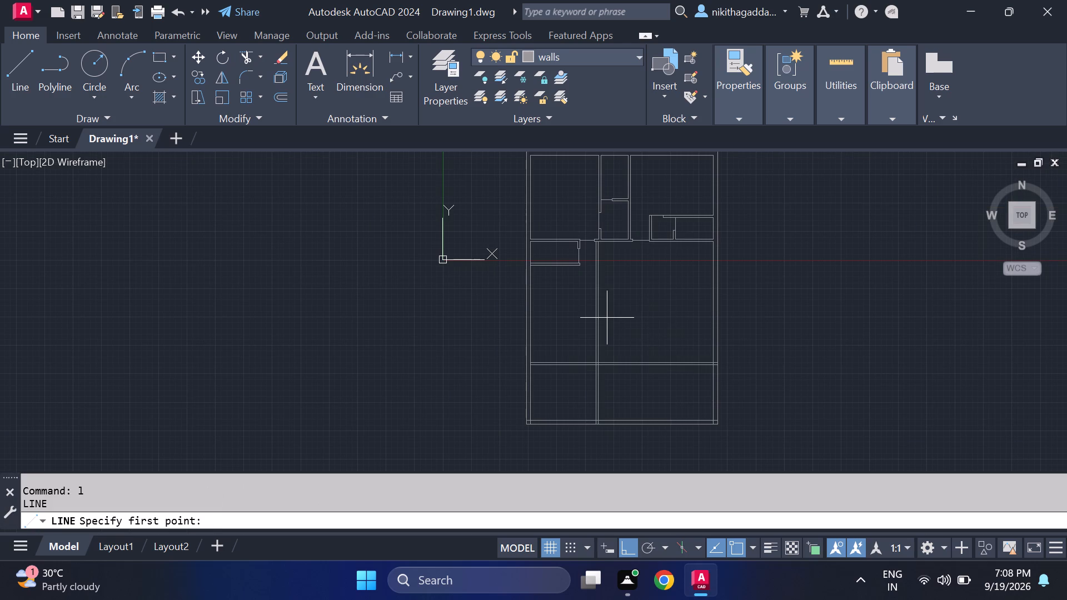
scroll(612, 307, up, 1)
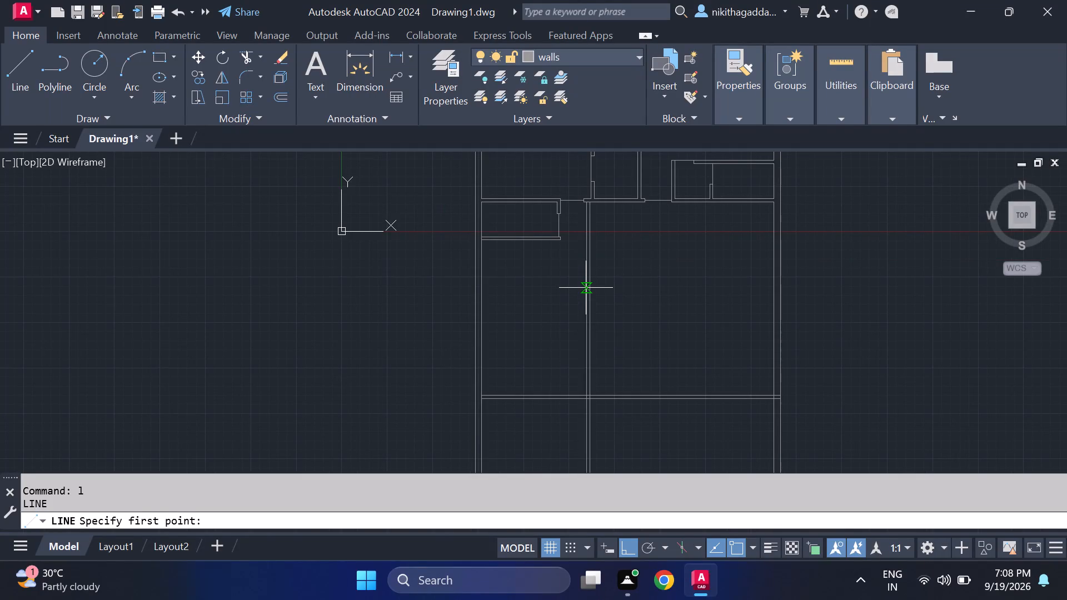
scroll(586, 287, up, 1)
click(586, 287)
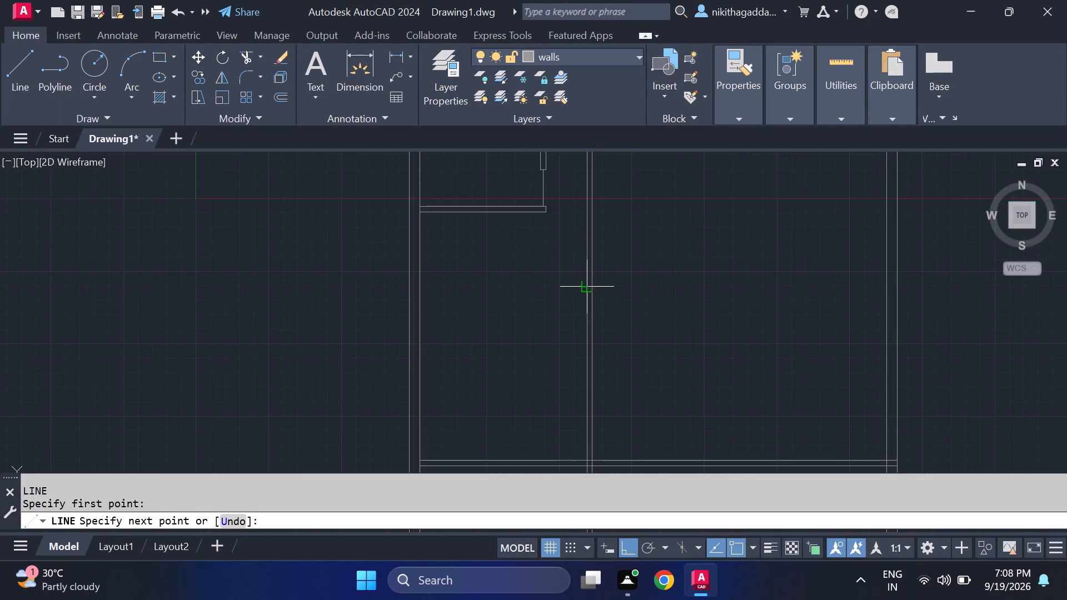
click(596, 289)
key(Return)
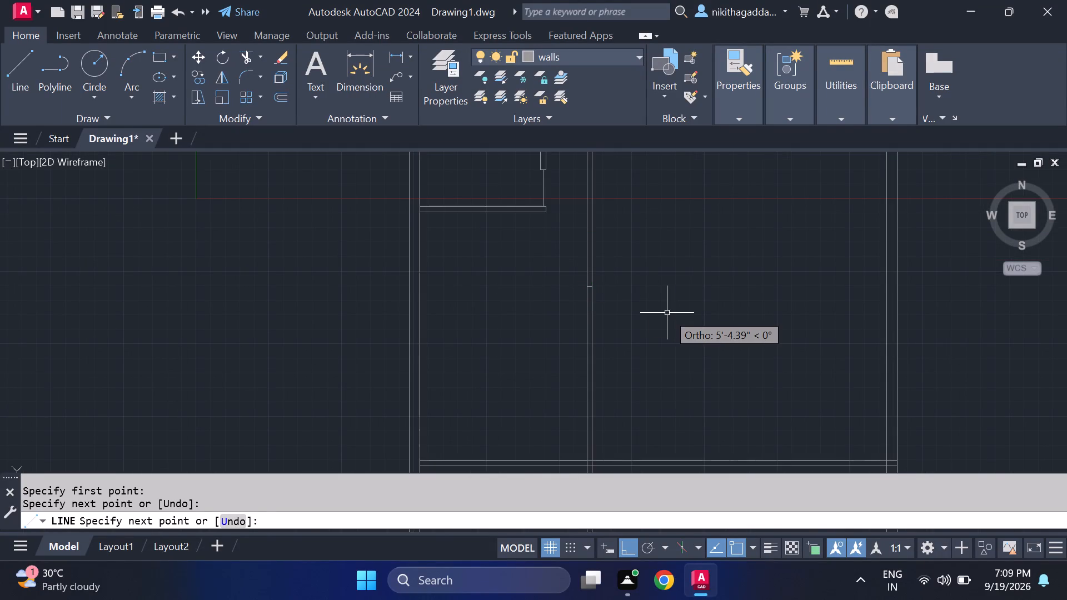
key(Return)
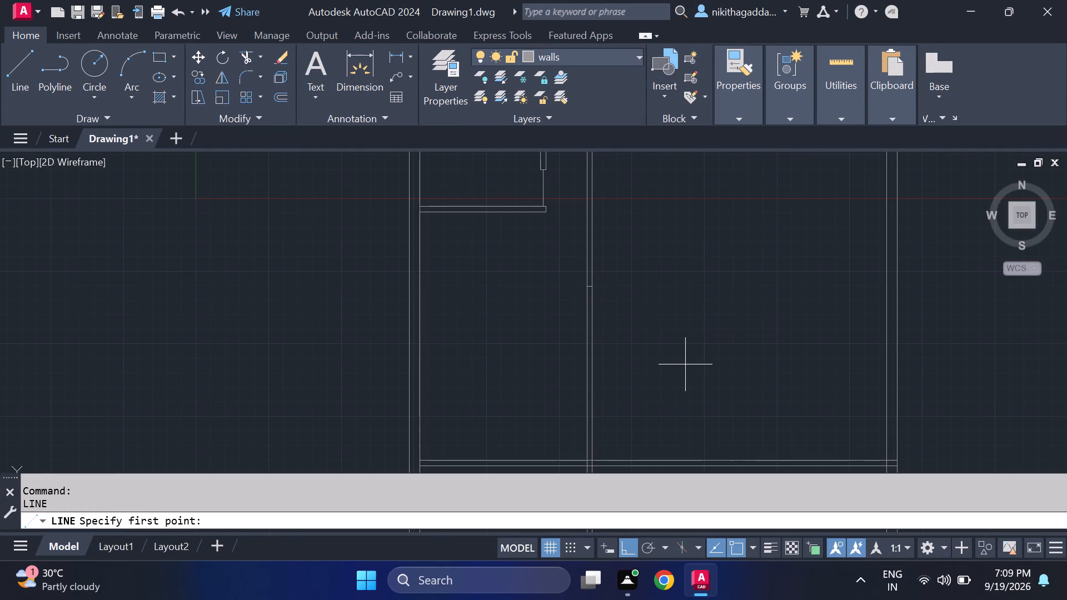
middle_drag(683, 362, 680, 311)
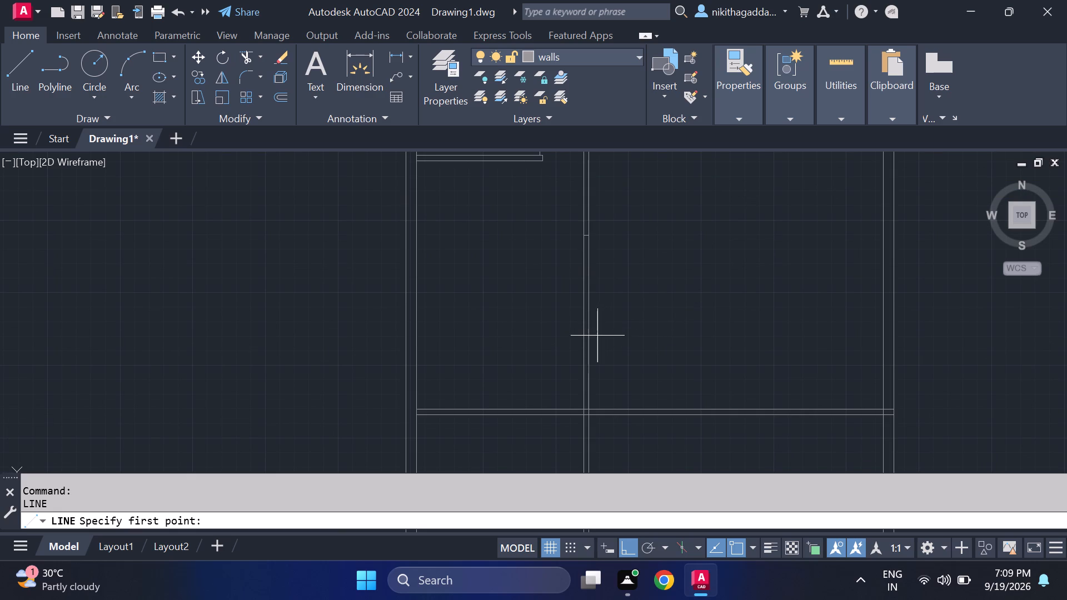
click(582, 328)
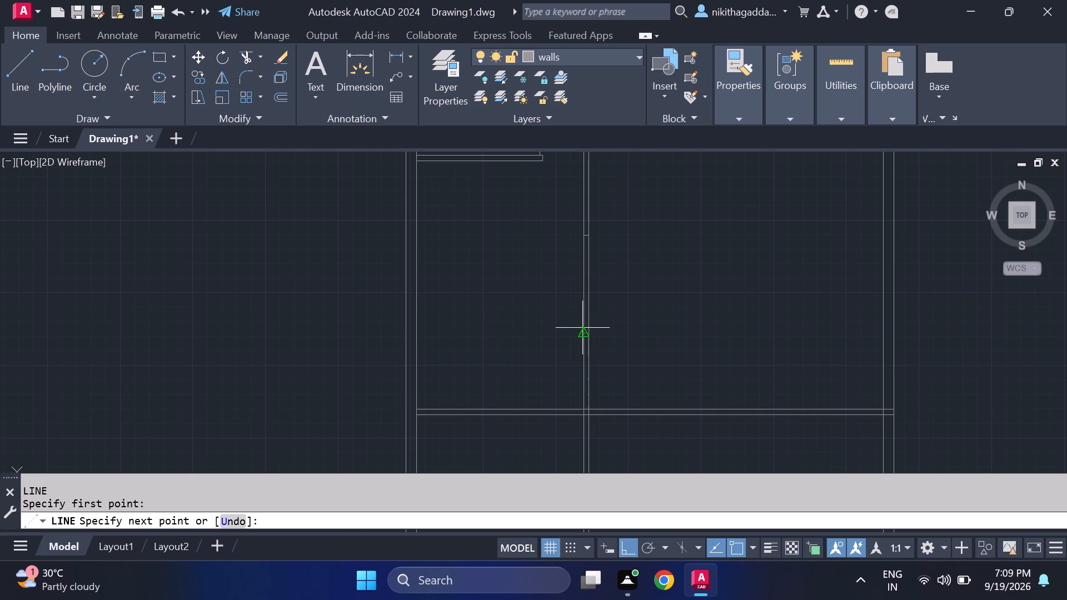
click(591, 333)
key(Escape)
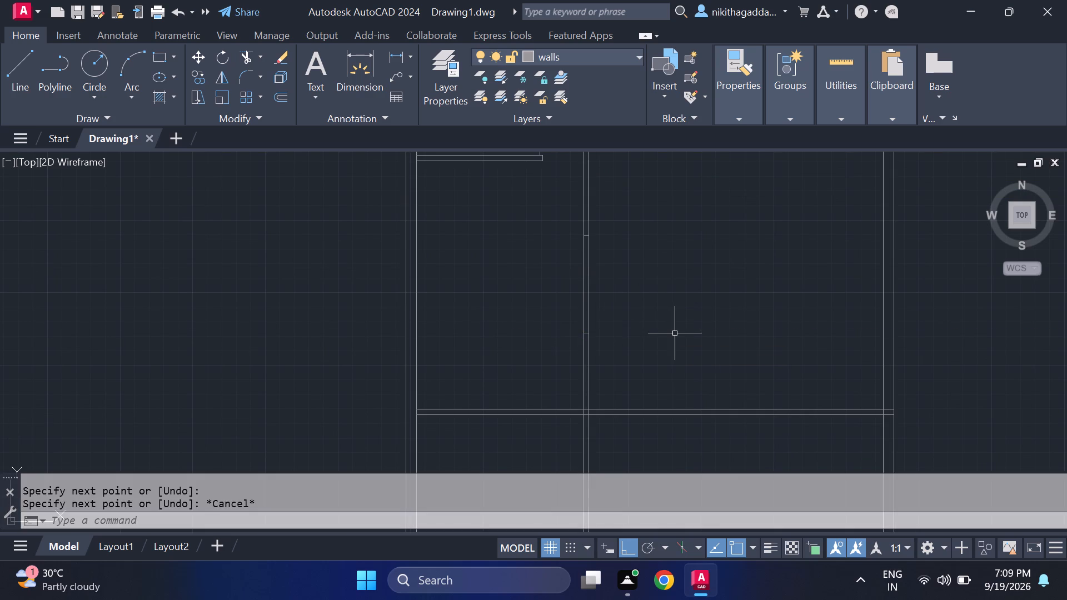
Trim the vertical partition above the upper short line and between the lower short line and the horizontal partition, keeping the middle piece.
text(tr)
key(Return)
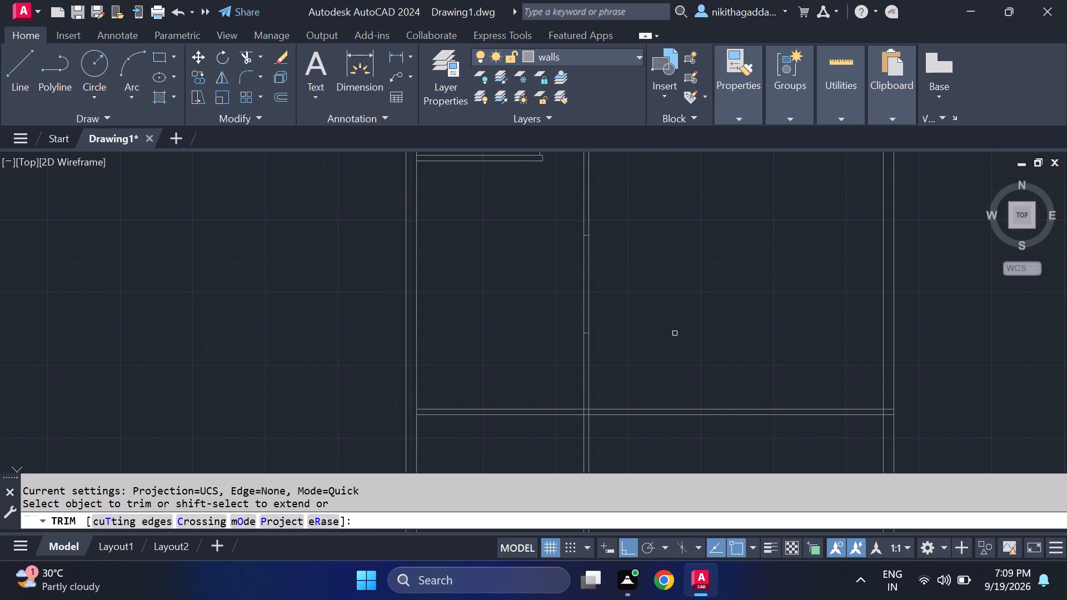
drag(615, 372, 535, 376)
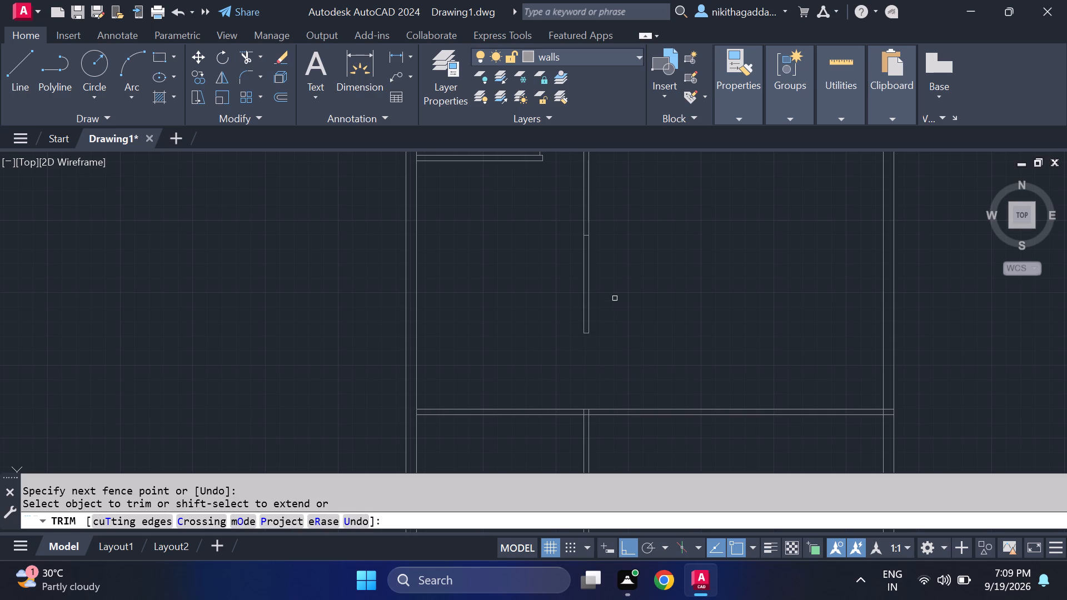
middle_drag(632, 304, 650, 370)
drag(632, 263, 596, 273)
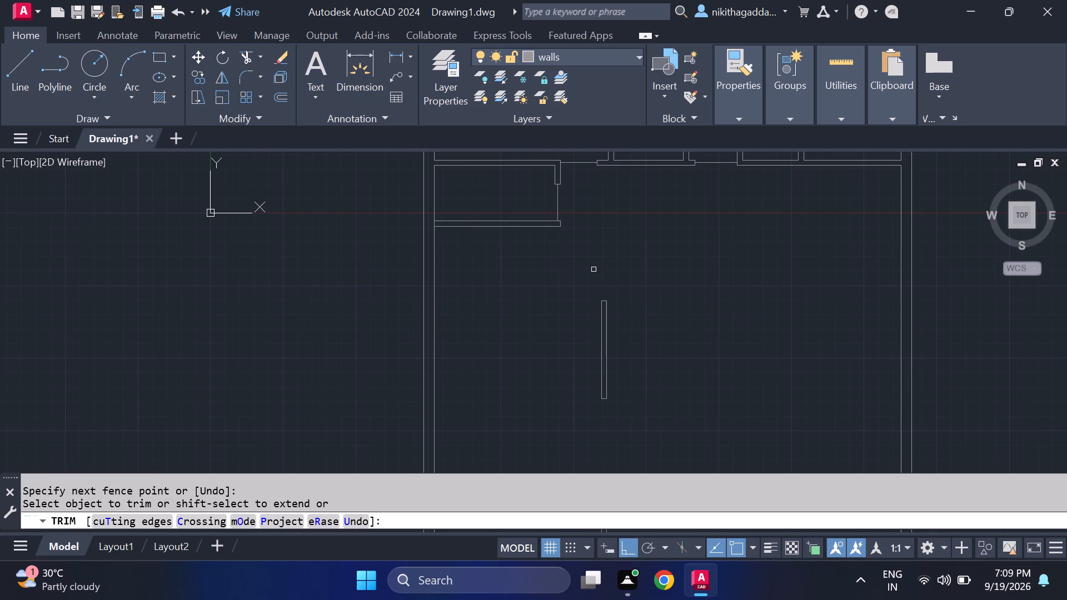
scroll(659, 299, down, 2)
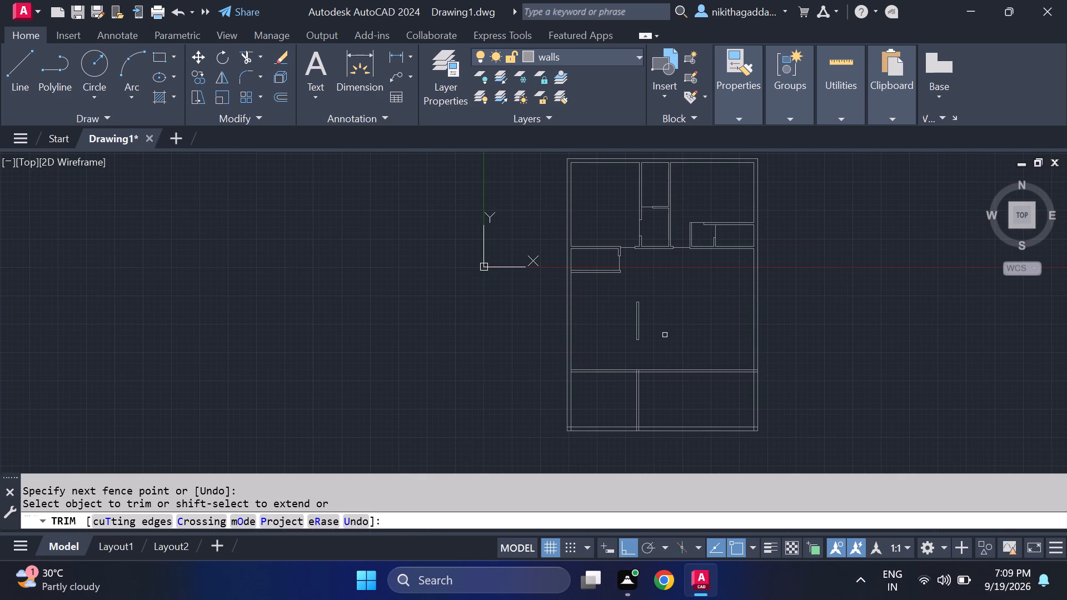
middle_drag(662, 338, 665, 306)
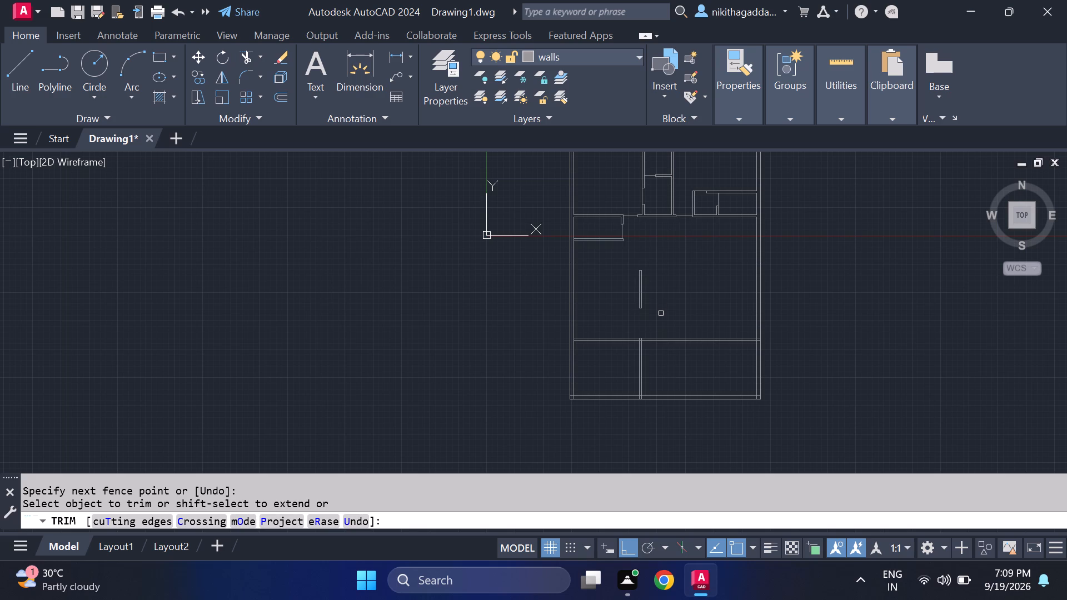
scroll(657, 276, up, 2)
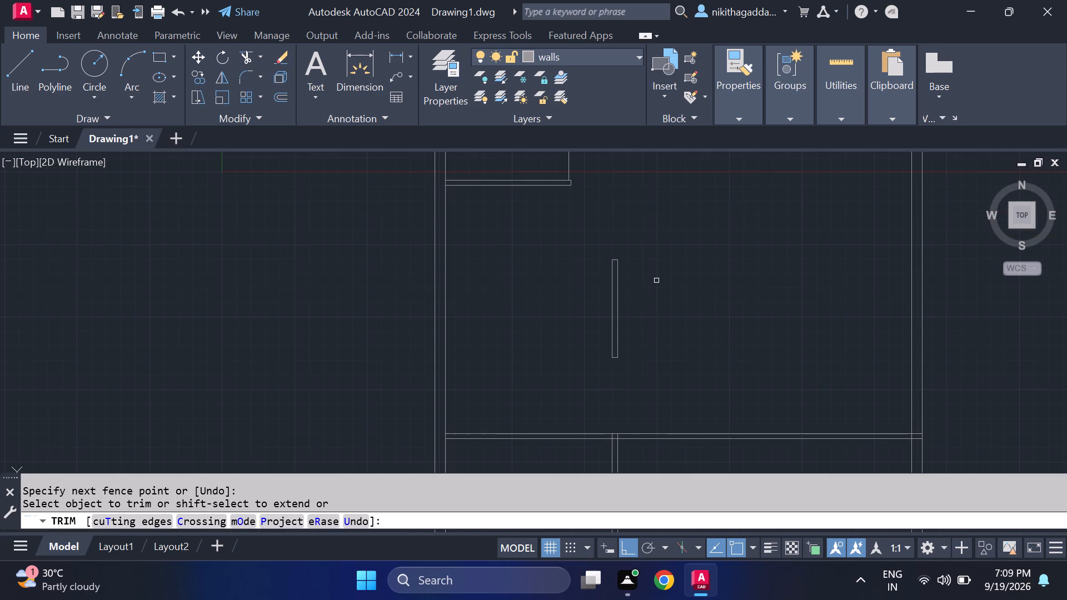
key(Escape)
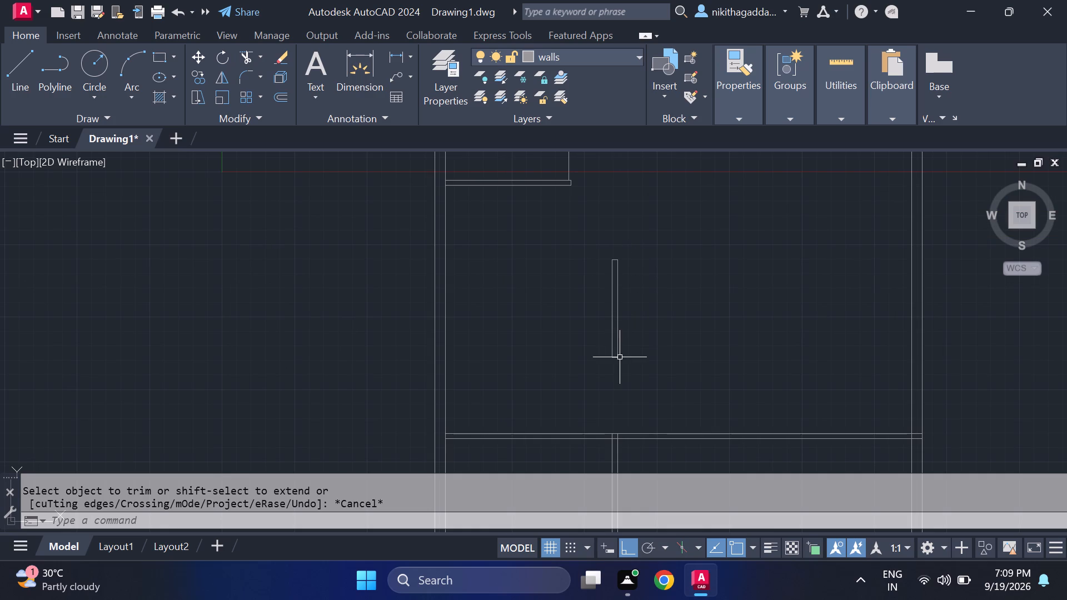
Move the bottom end line of the free-standing partition piece several inches straight down.
scroll(619, 358, up, 2)
scroll(602, 363, down, 2)
middle_drag(597, 371, 607, 326)
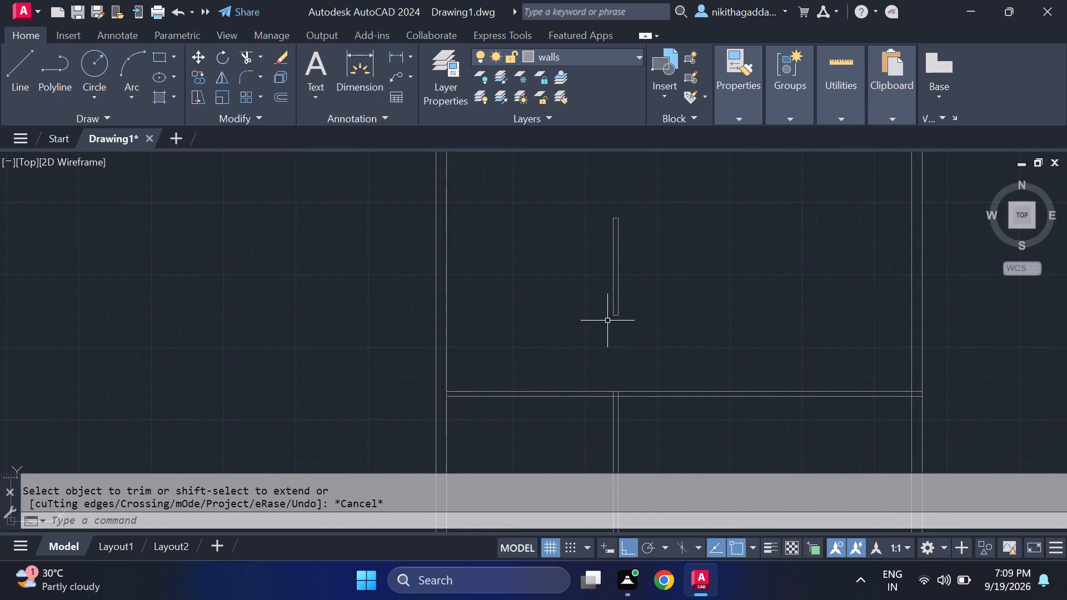
scroll(607, 321, up, 2)
click(629, 306)
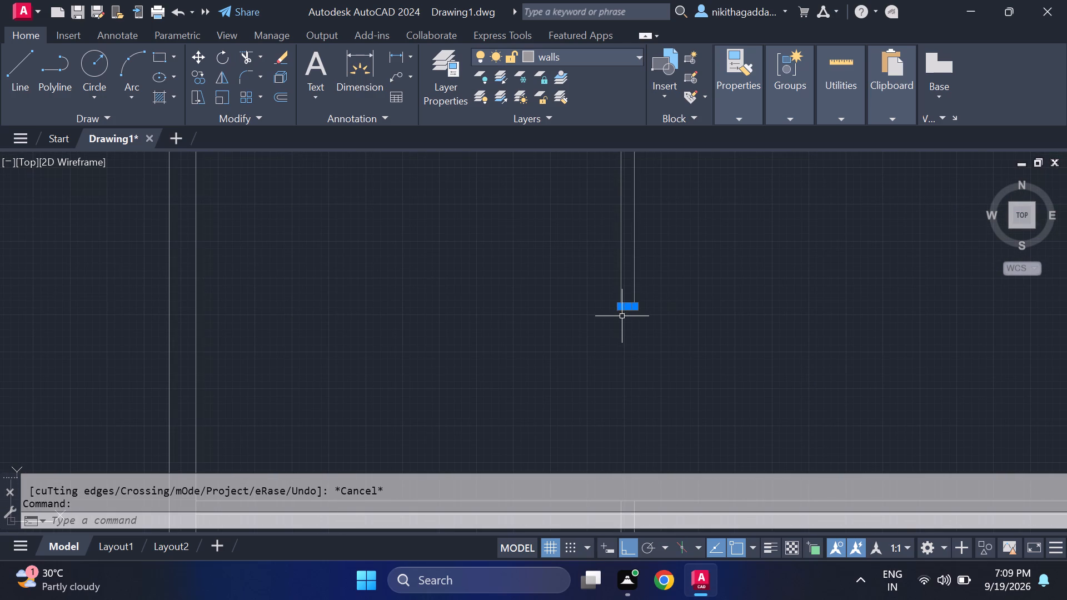
key(m)
key(Return)
click(637, 305)
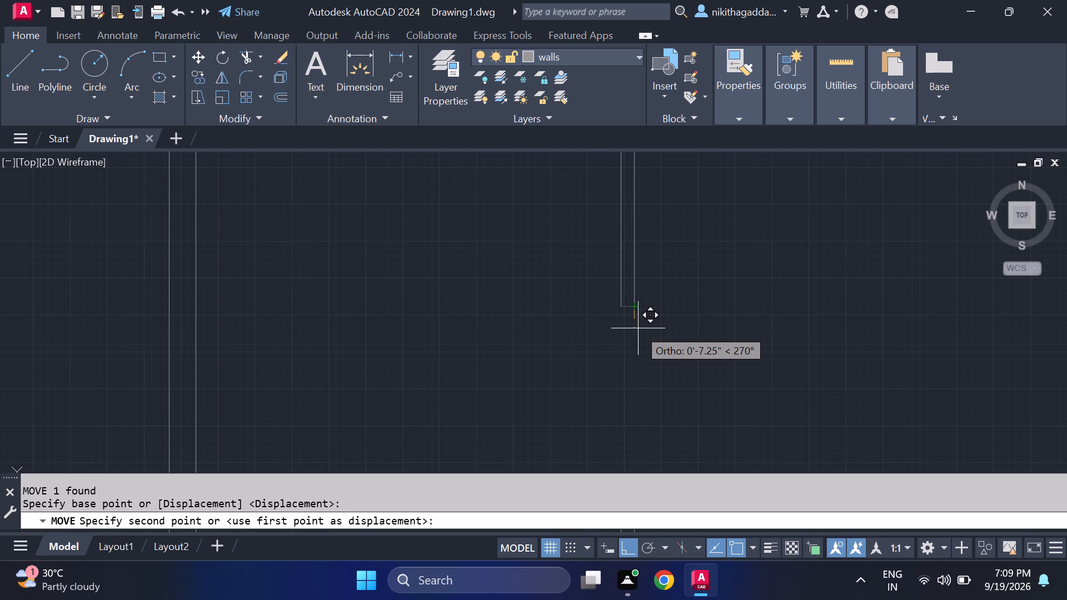
click(638, 332)
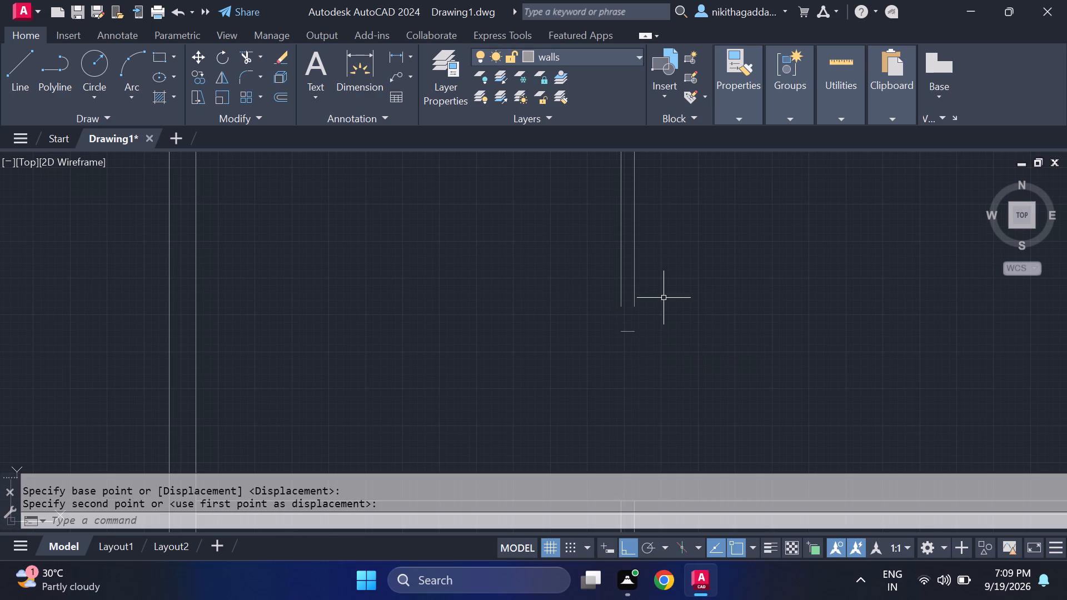
Extend both long lines of the free-standing partition piece down to its moved bottom end line.
text(ex)
key(Return)
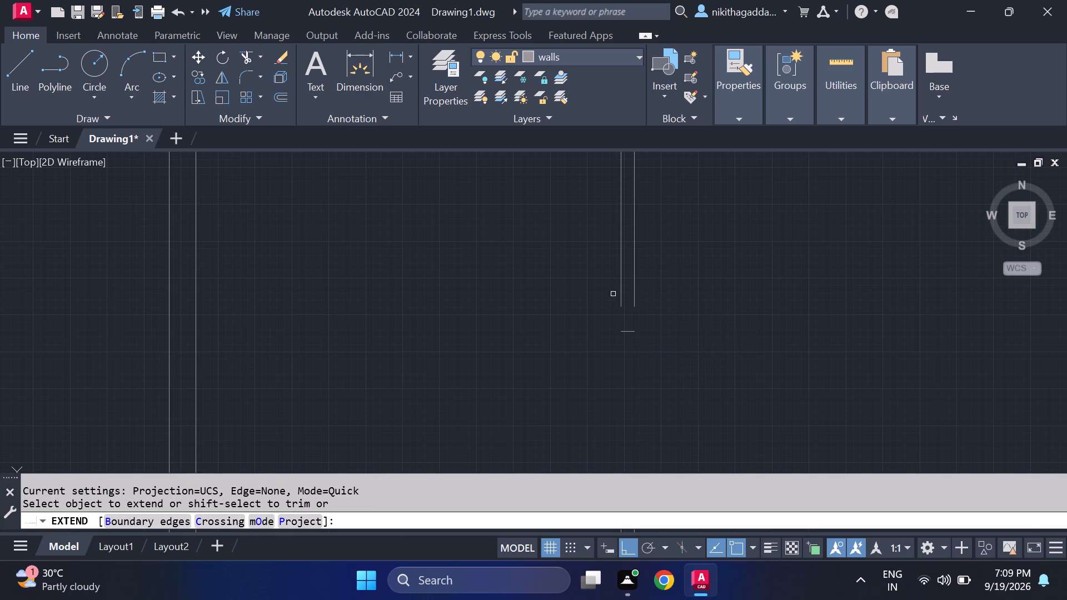
click(620, 278)
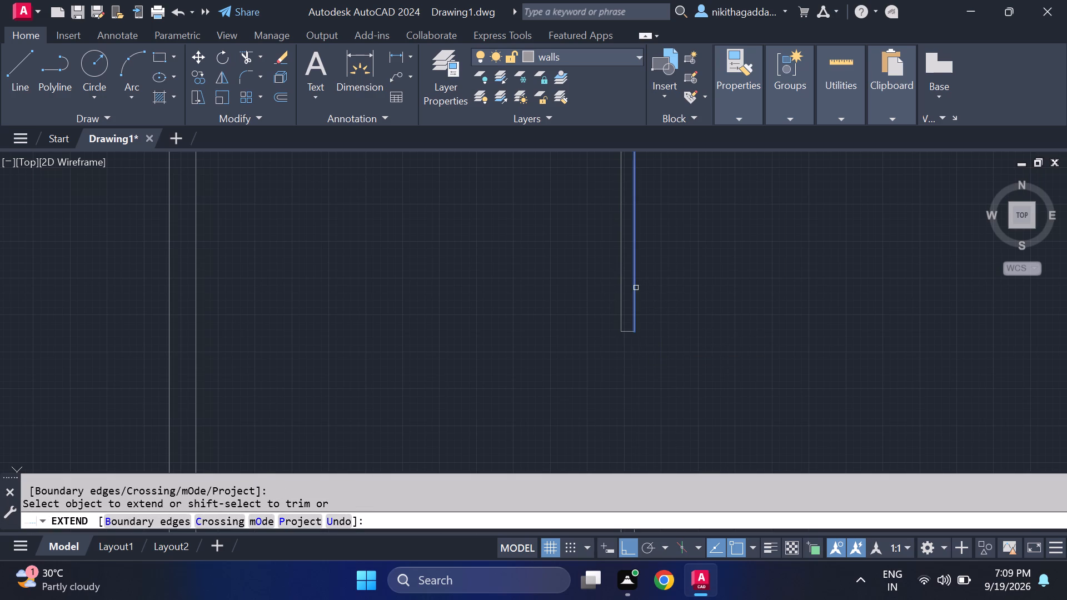
click(636, 288)
scroll(710, 292, down, 3)
key(Escape)
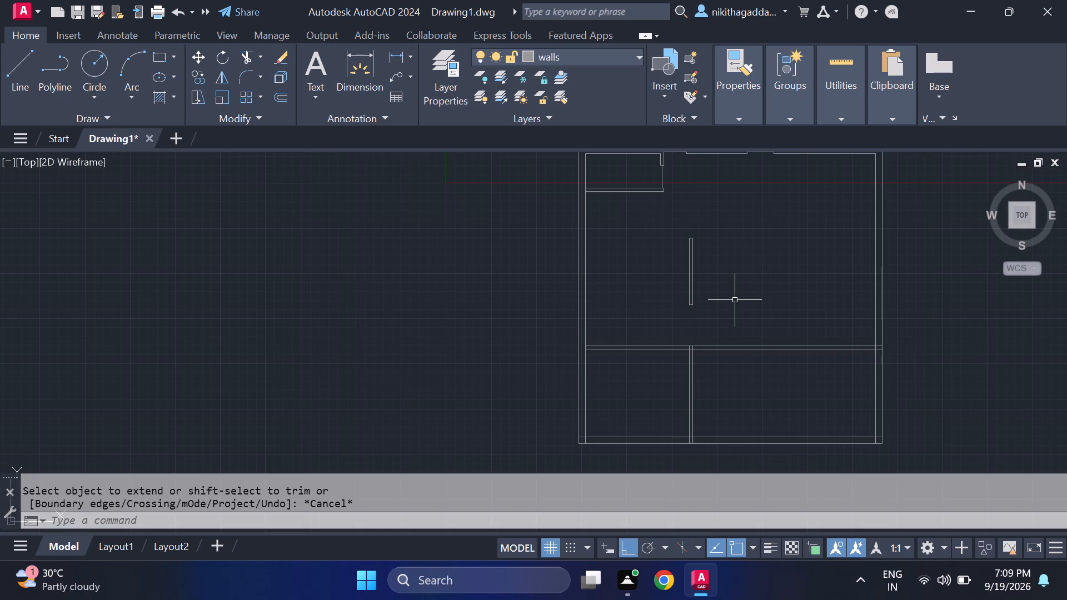
Measure the clear width of the lower-left room between the exterior wall and the vertical partition.
scroll(696, 250, down, 2)
middle_drag(727, 256, 731, 295)
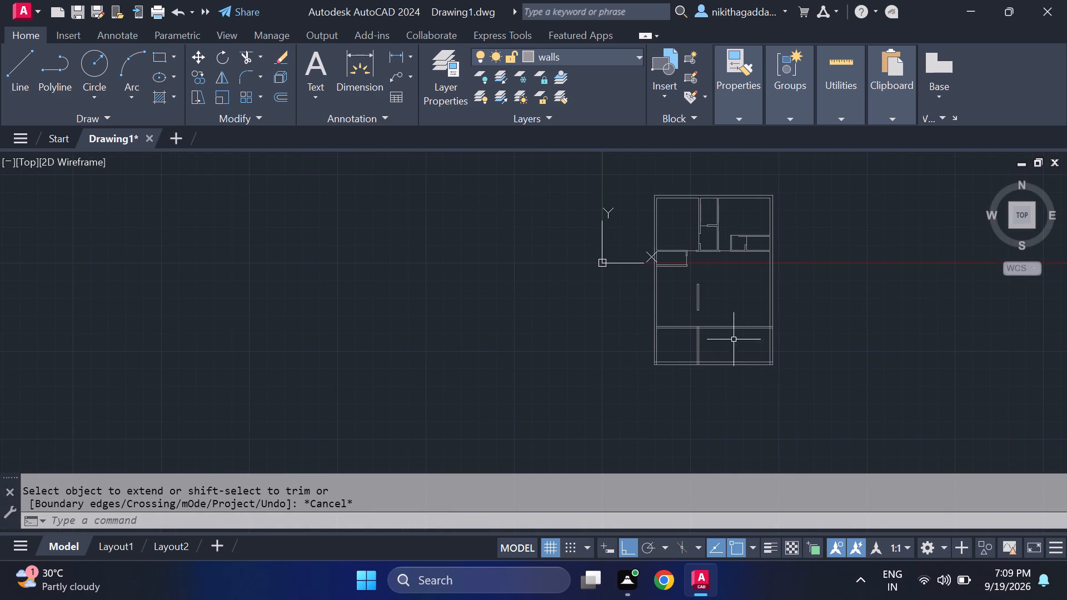
scroll(727, 350, up, 2)
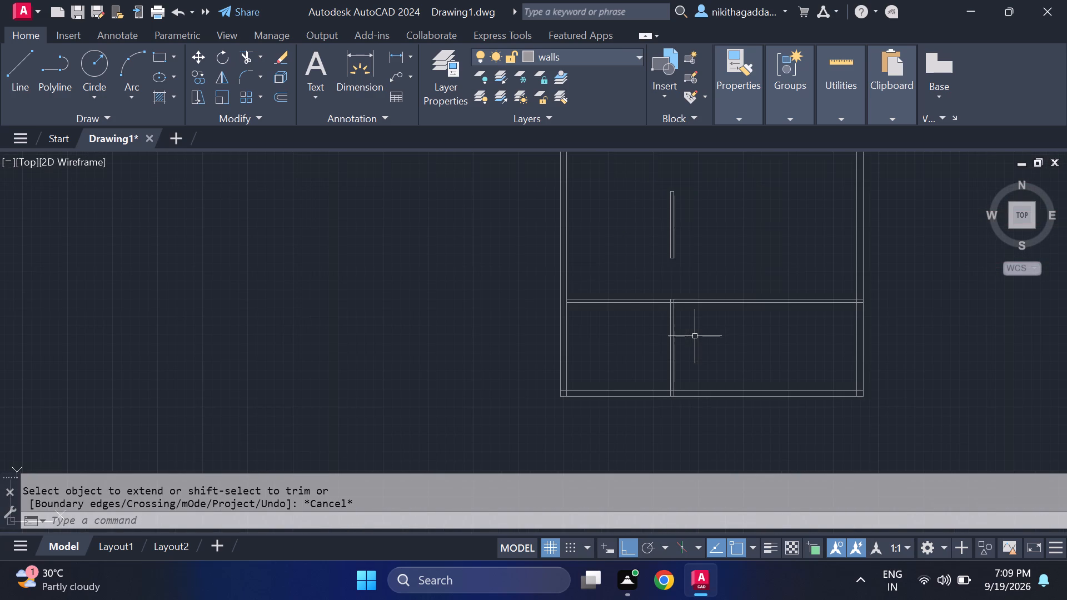
middle_drag(701, 342, 705, 306)
scroll(630, 296, up, 2)
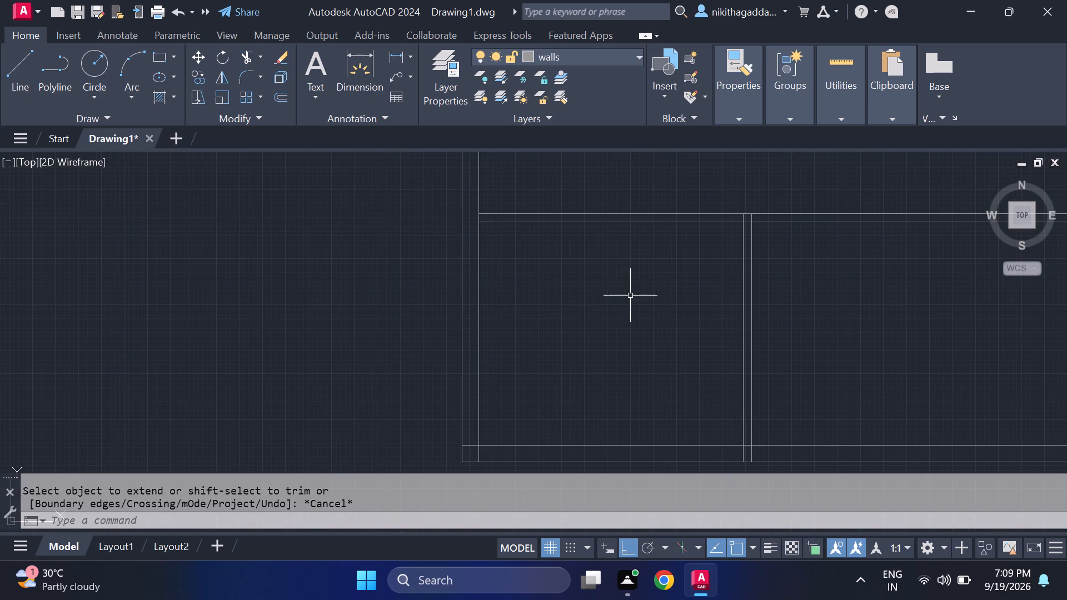
click(394, 59)
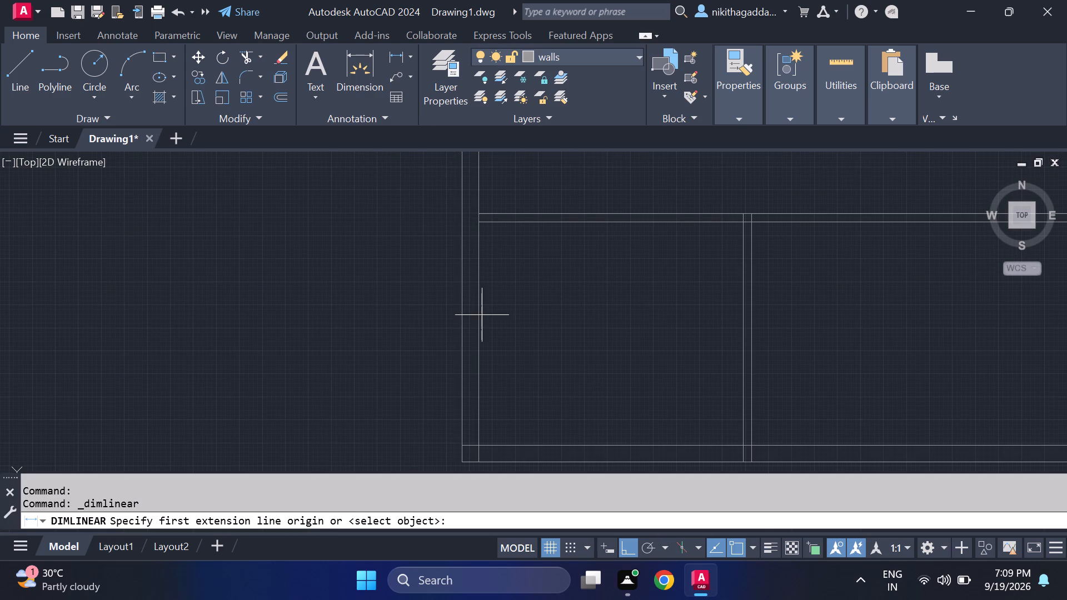
click(481, 315)
click(745, 312)
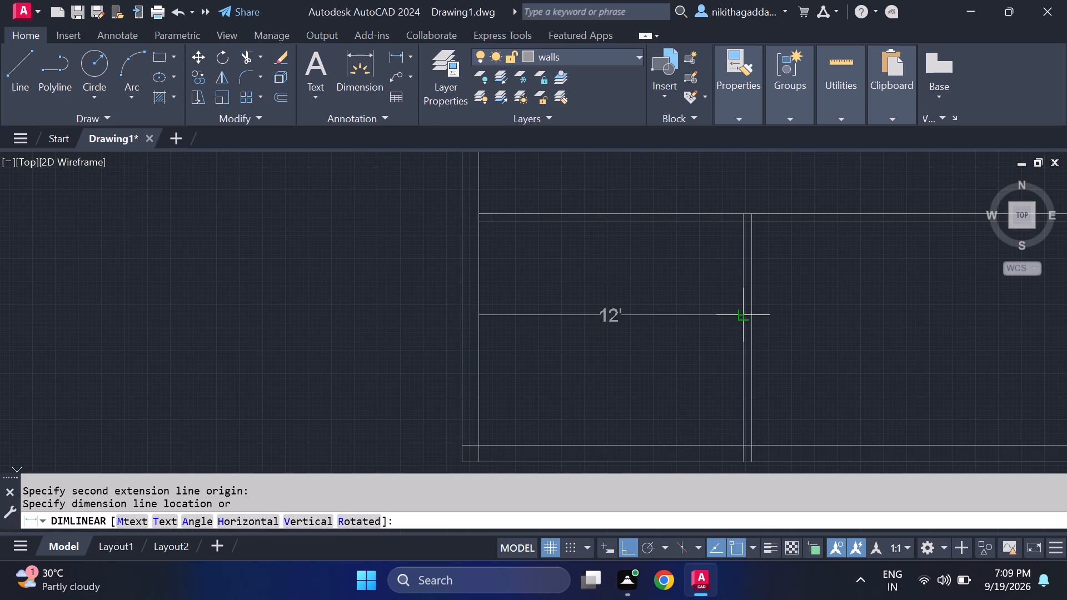
key(Escape)
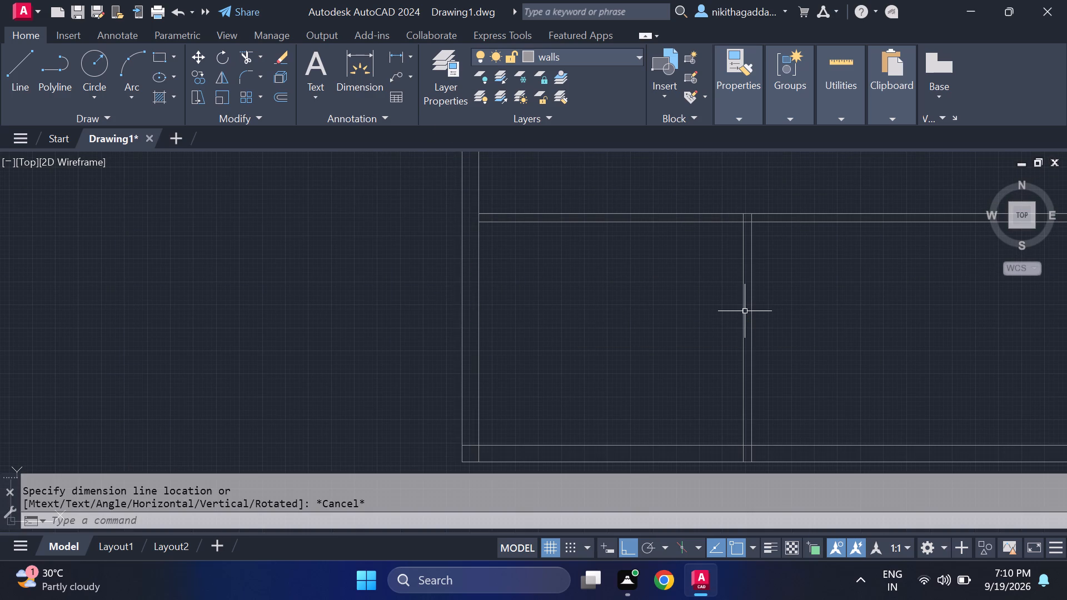
Offset the lower line of the horizontal partition 10' downward to set the inner face of the lower-left room's bottom wall.
text(of)
key(Return)
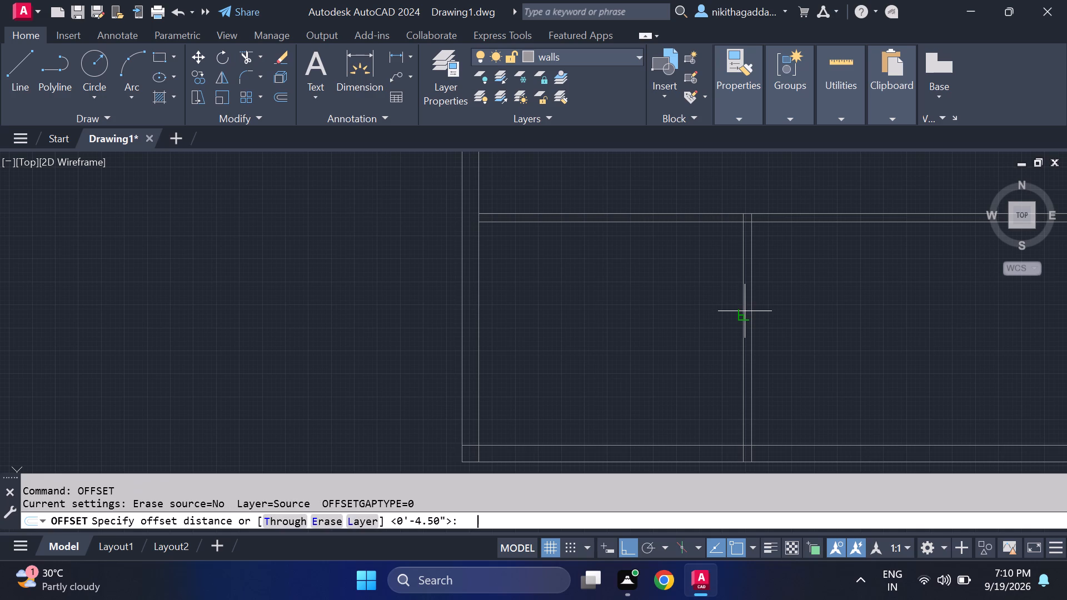
text(10')
key(Return)
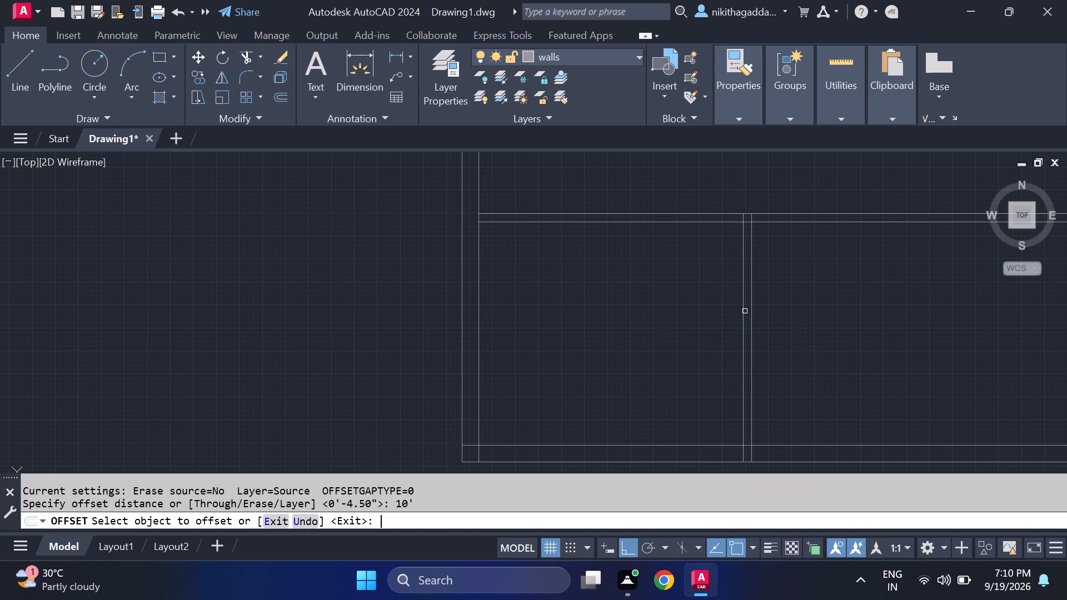
click(664, 223)
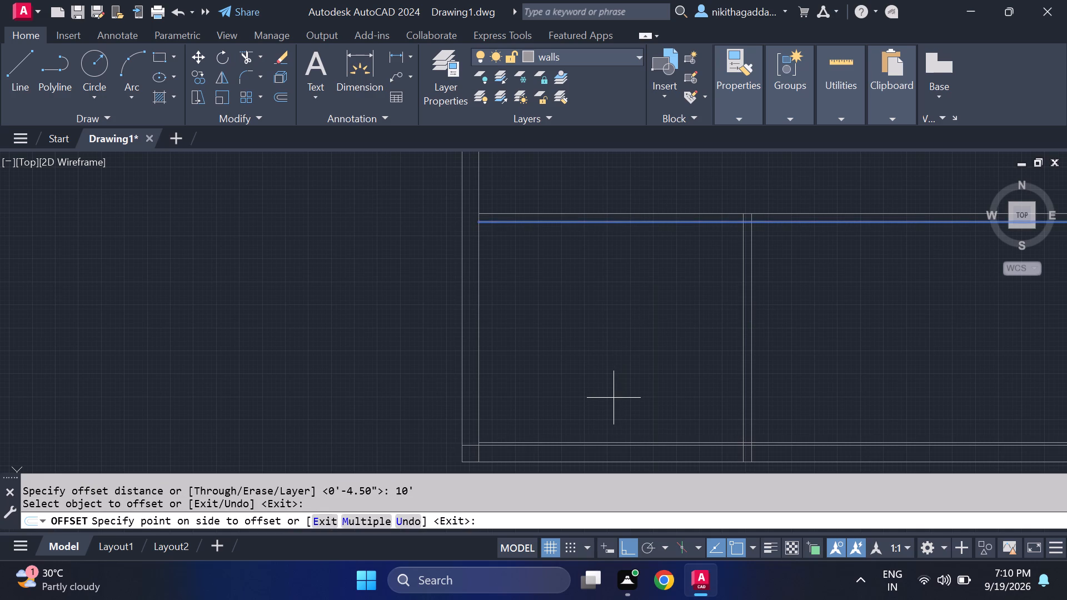
scroll(615, 402, down, 1)
middle_drag(620, 418, 620, 417)
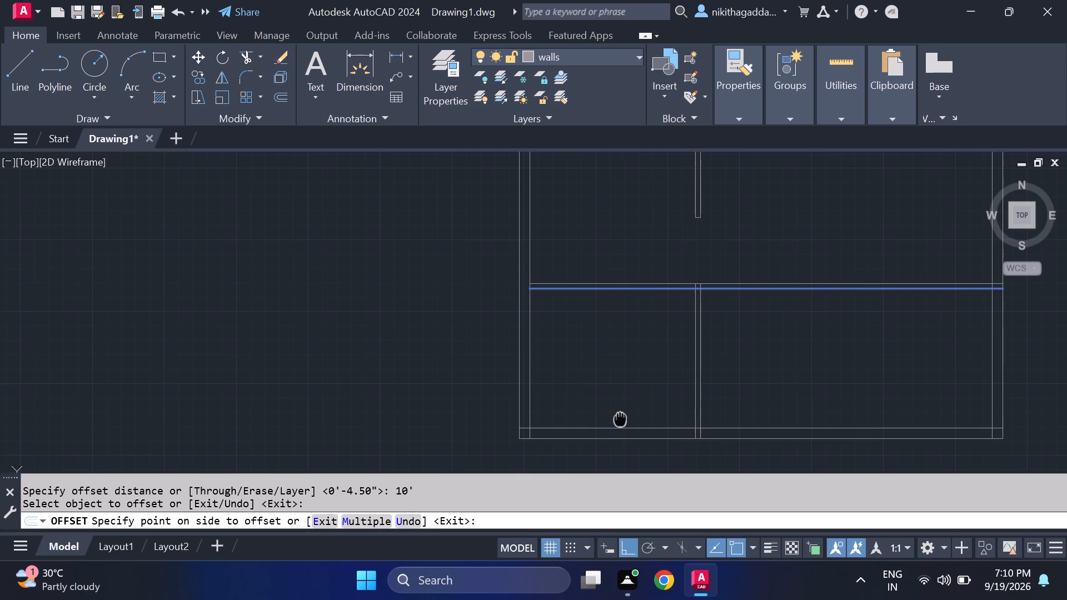
middle_drag(620, 417, 614, 379)
scroll(614, 379, up, 2)
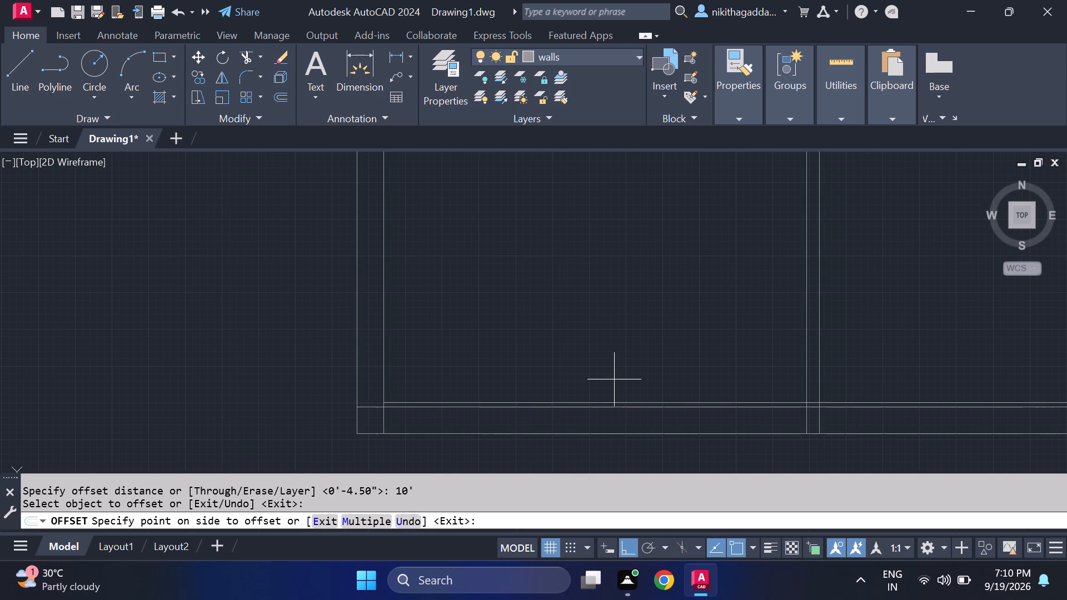
click(614, 379)
key(Escape)
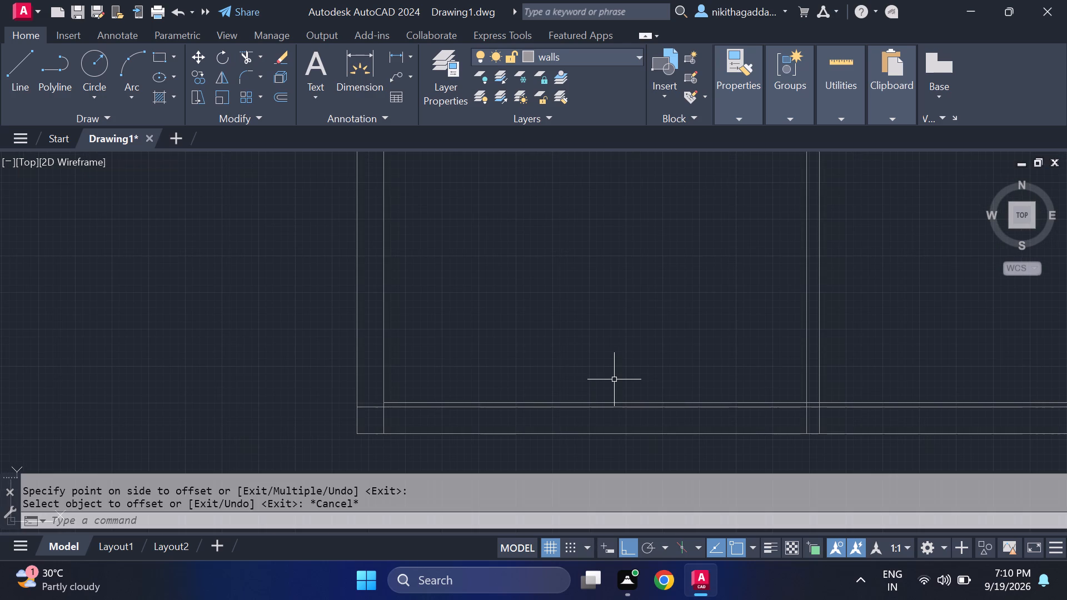
Trim away the old inner bottom wall line and the part of the new offset line beyond the vertical partition.
text(tr)
key(Return)
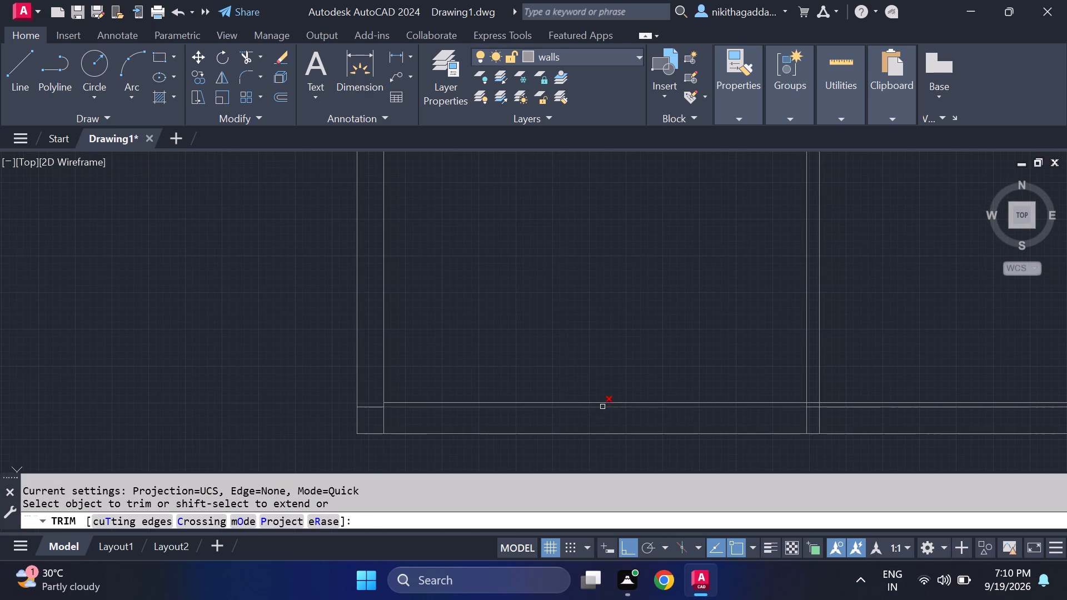
click(602, 406)
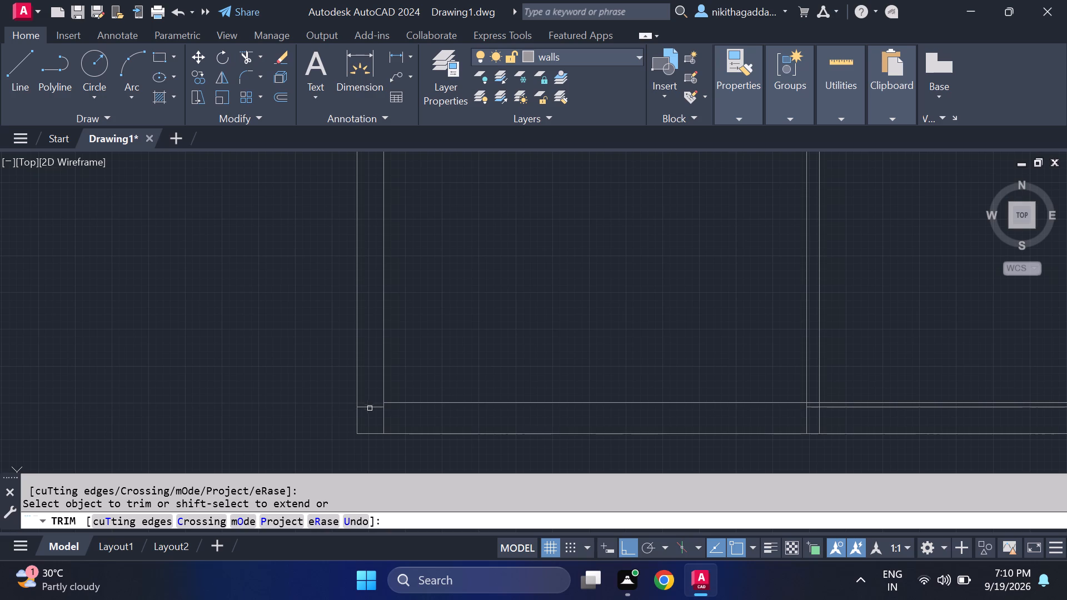
click(371, 406)
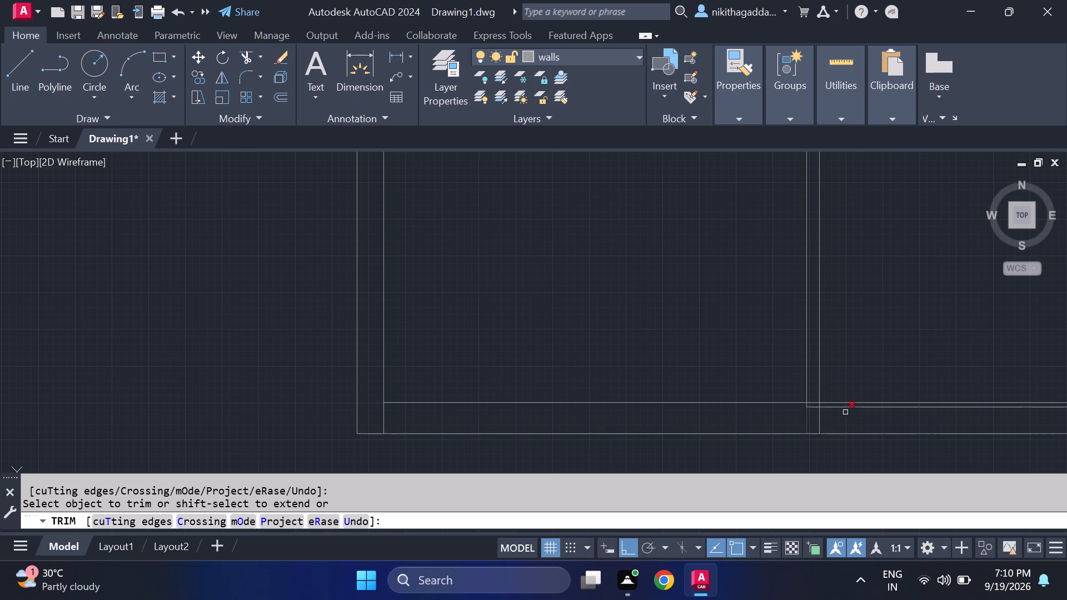
click(858, 408)
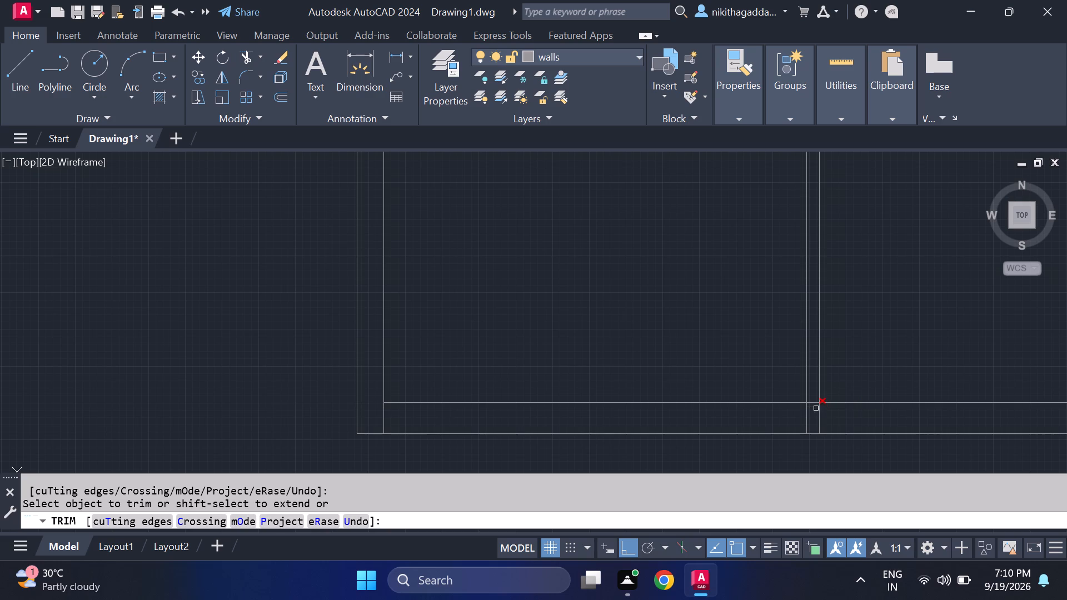
click(816, 408)
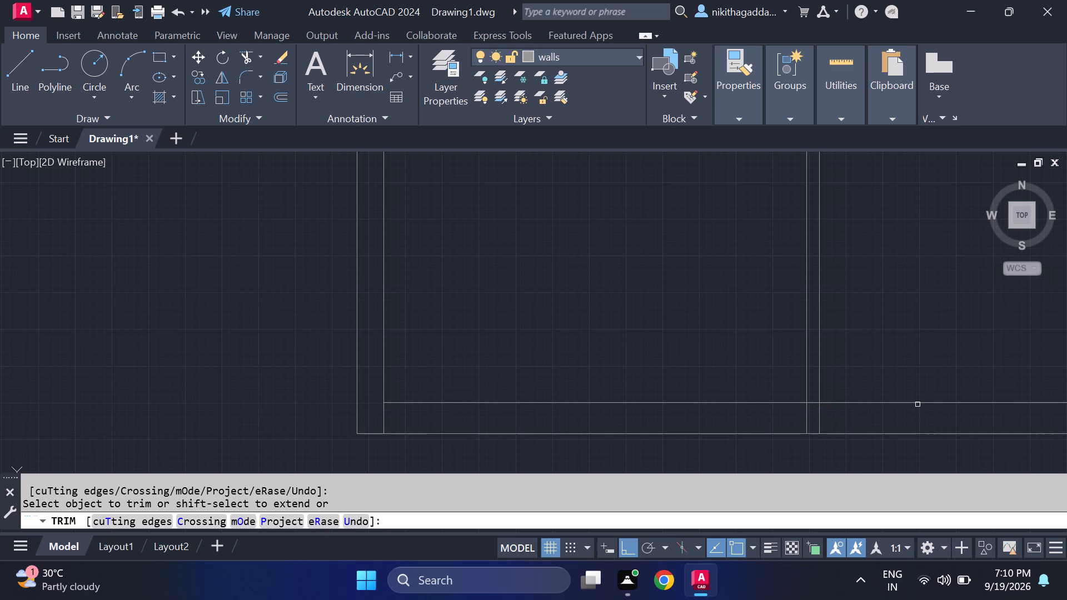
click(920, 401)
key(Escape)
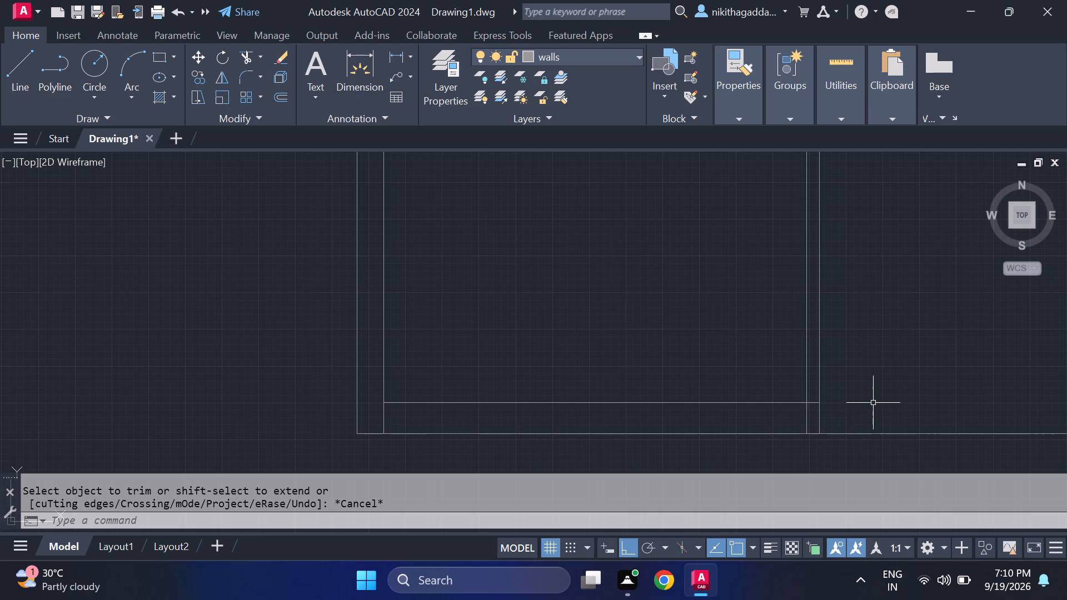
Offset the lower-left room's new bottom line 9" downward to form the exterior wall thickness.
text(of)
key(Return)
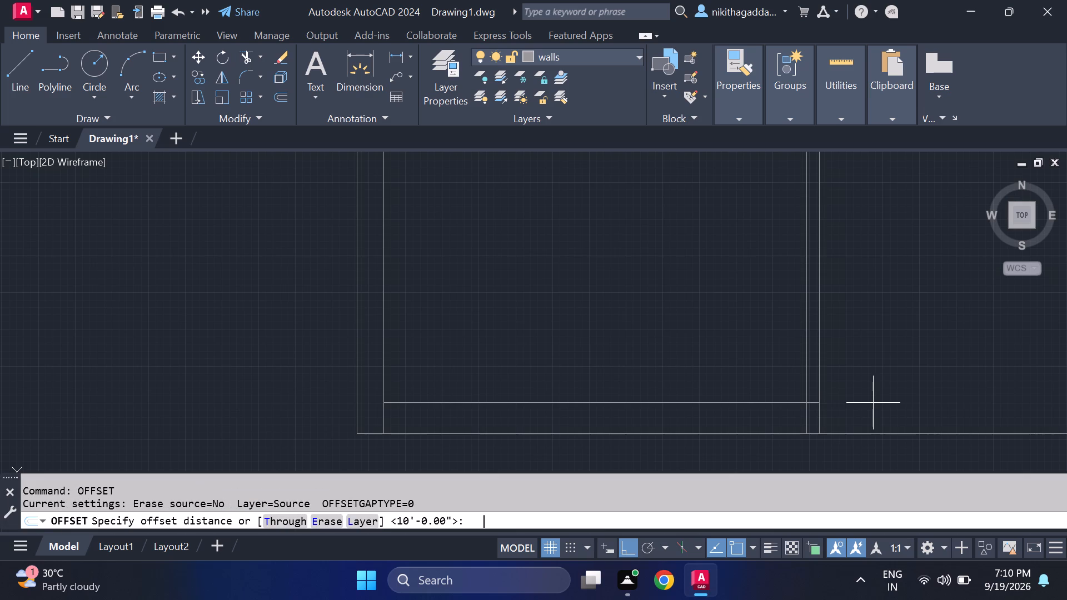
text(9")
key(Return)
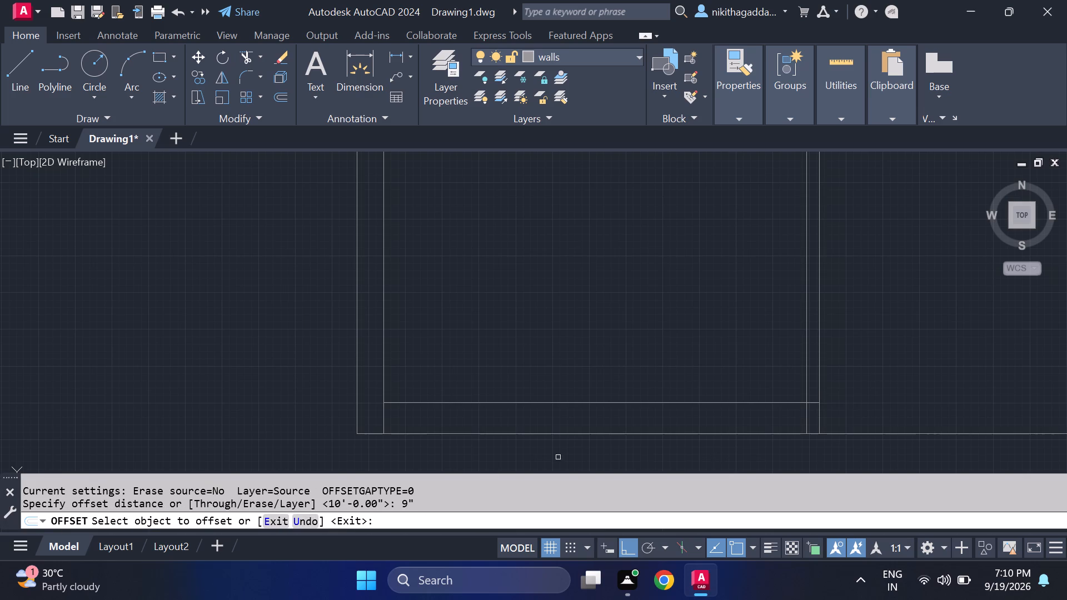
scroll(533, 404, down, 4)
scroll(533, 404, up, 3)
click(533, 404)
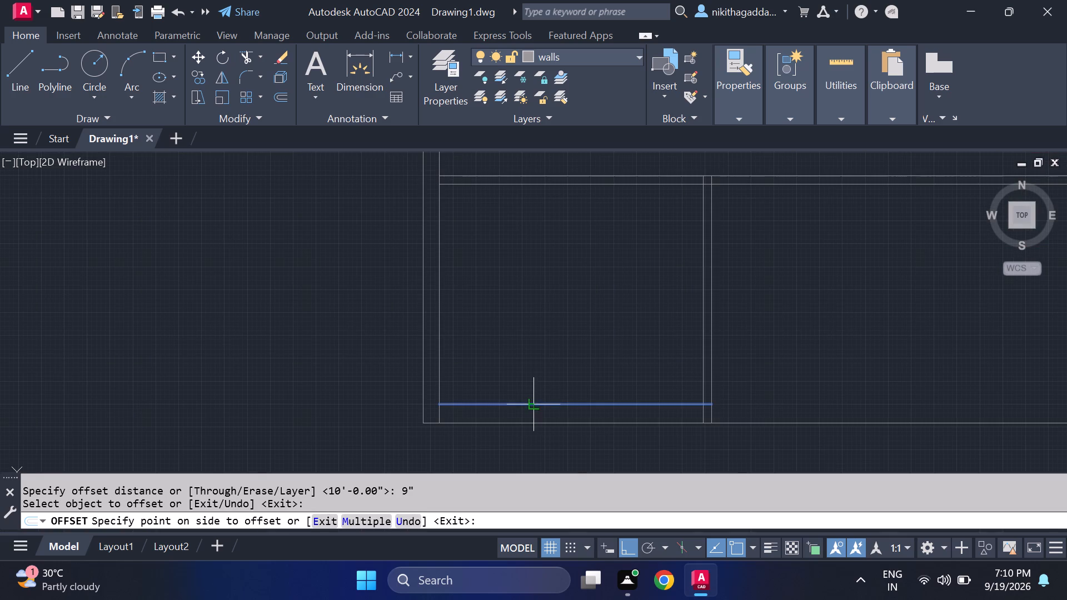
click(524, 438)
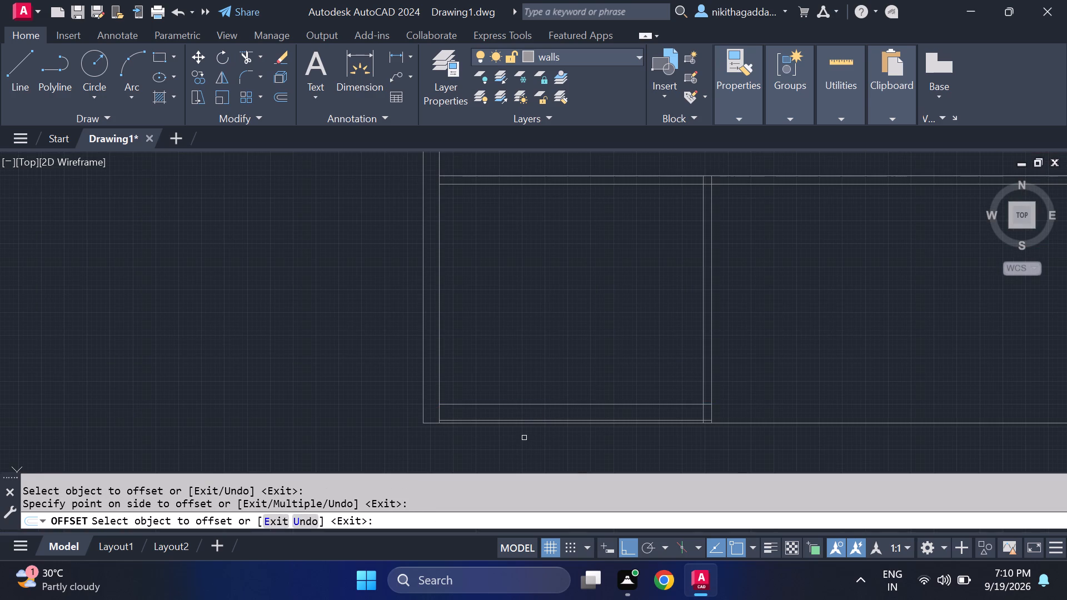
key(Escape)
Trim away the old outer bottom wall line between the left and right exterior walls.
text(tr)
key(Return)
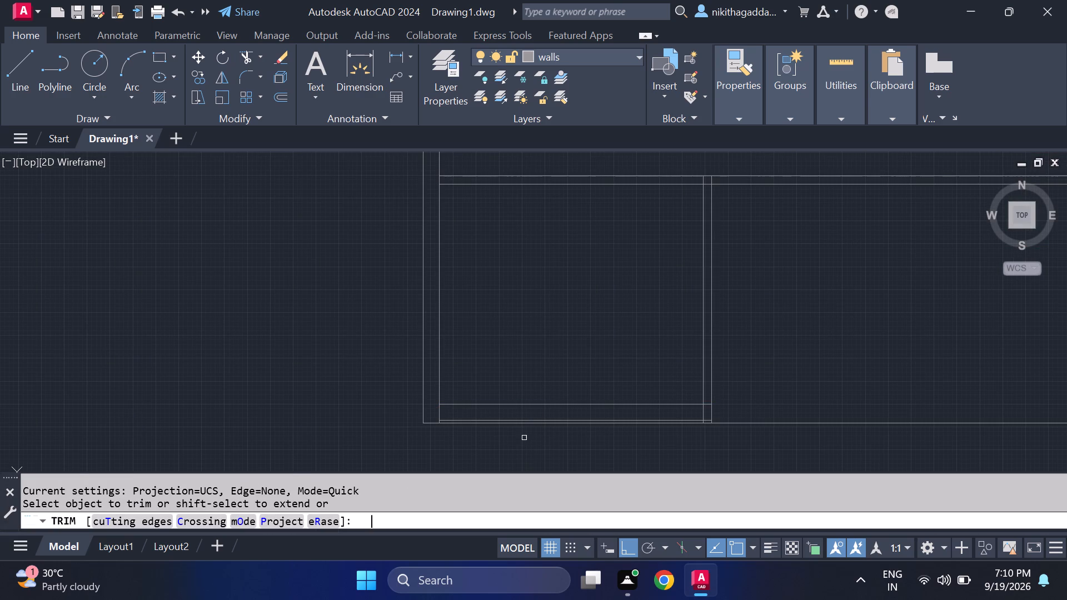
scroll(440, 441, up, 3)
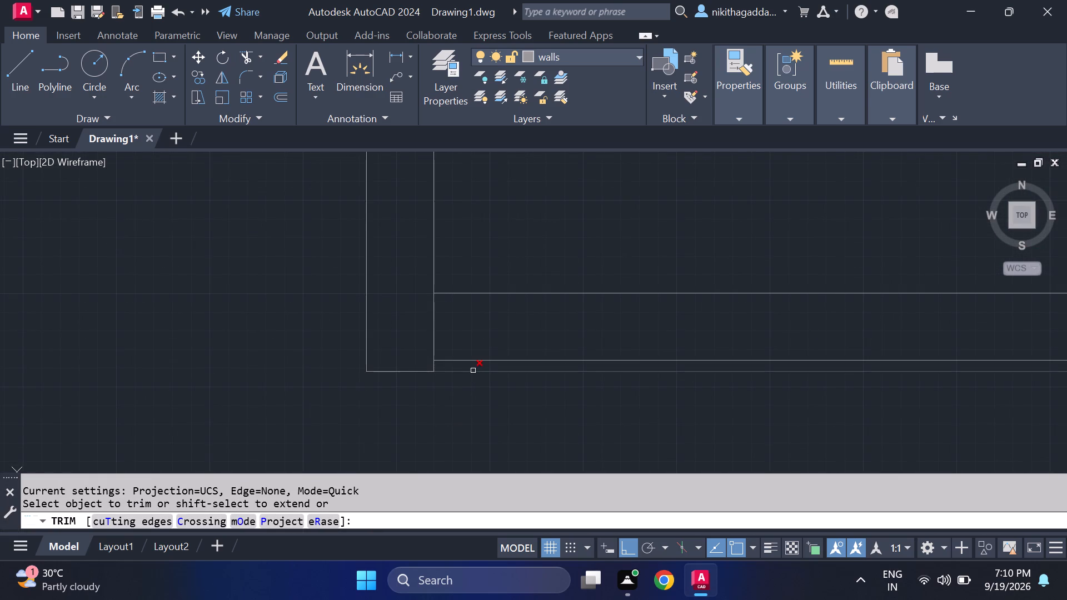
click(473, 371)
Trim the two vertical partition line ends that project below the lower-left room's new outer wall line.
scroll(515, 402, down, 2)
scroll(675, 416, down, 1)
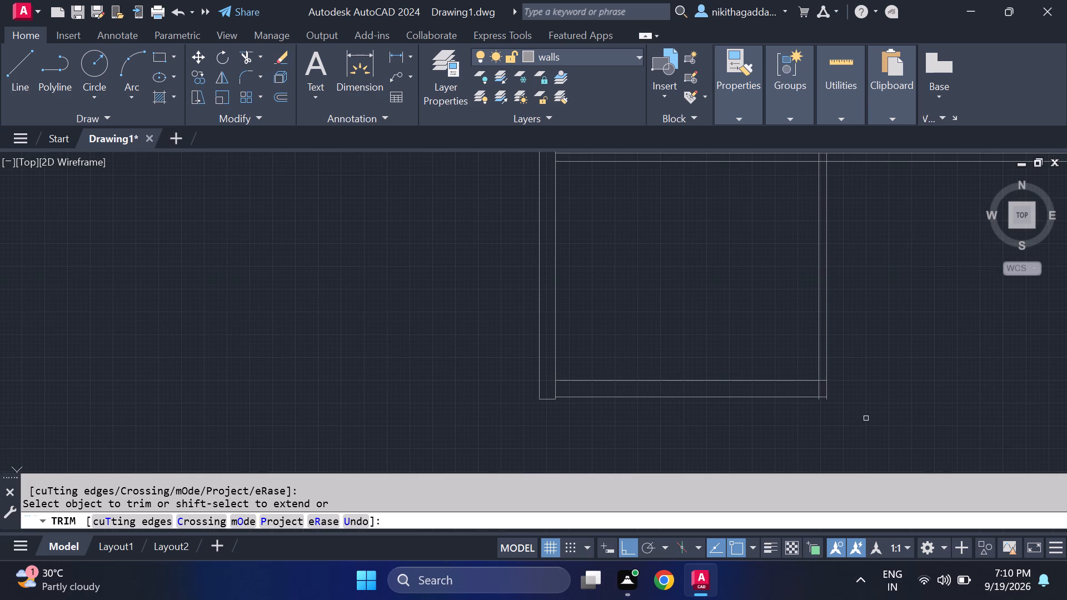
scroll(866, 418, down, 2)
middle_drag(866, 418, 754, 402)
scroll(754, 402, up, 2)
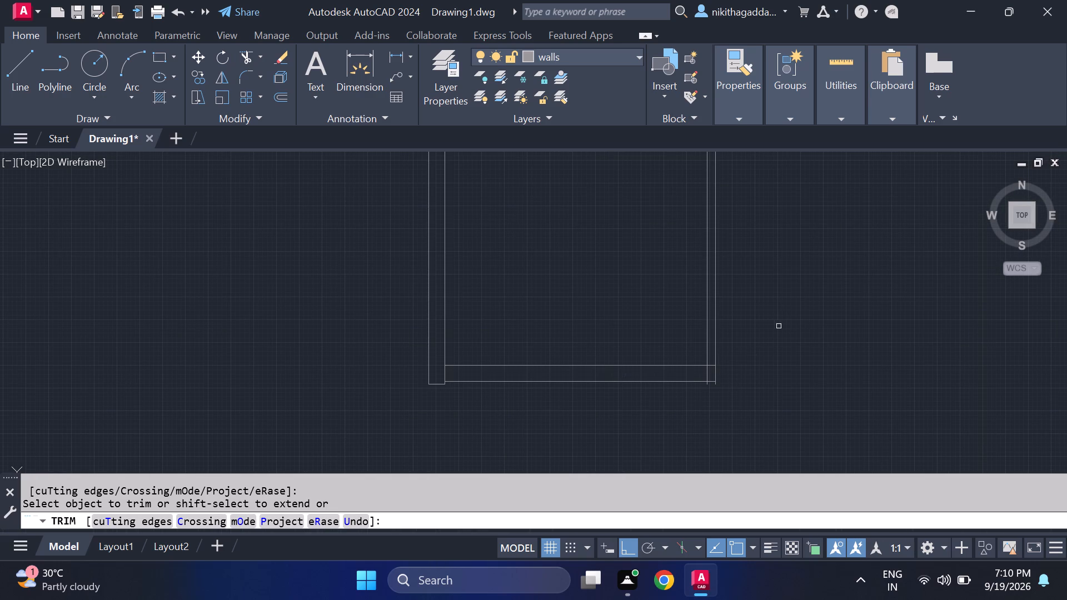
scroll(777, 326, down, 1)
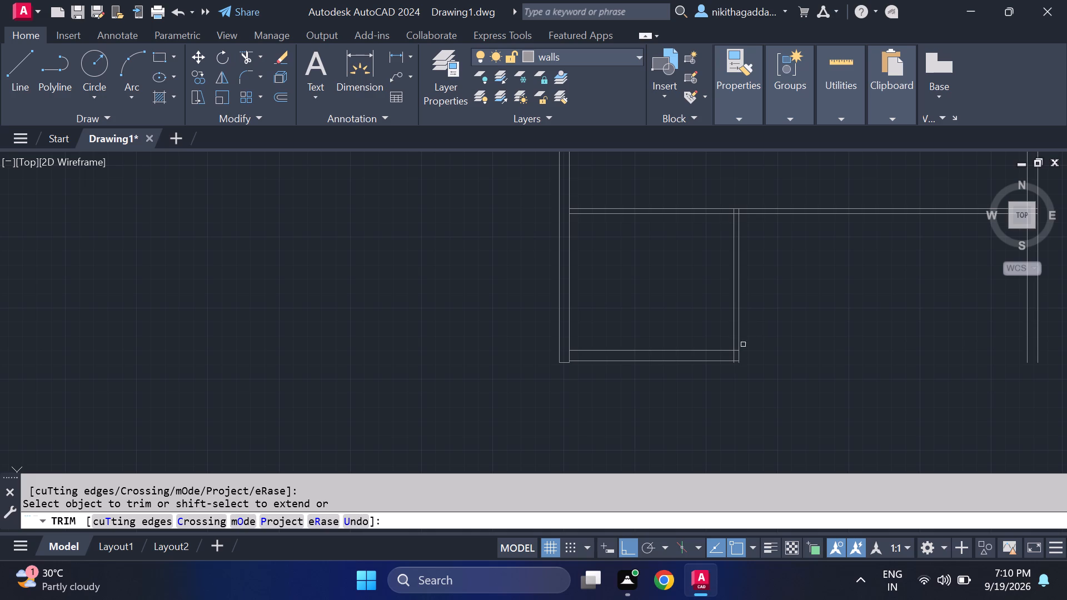
scroll(739, 366, up, 7)
drag(774, 321, 730, 318)
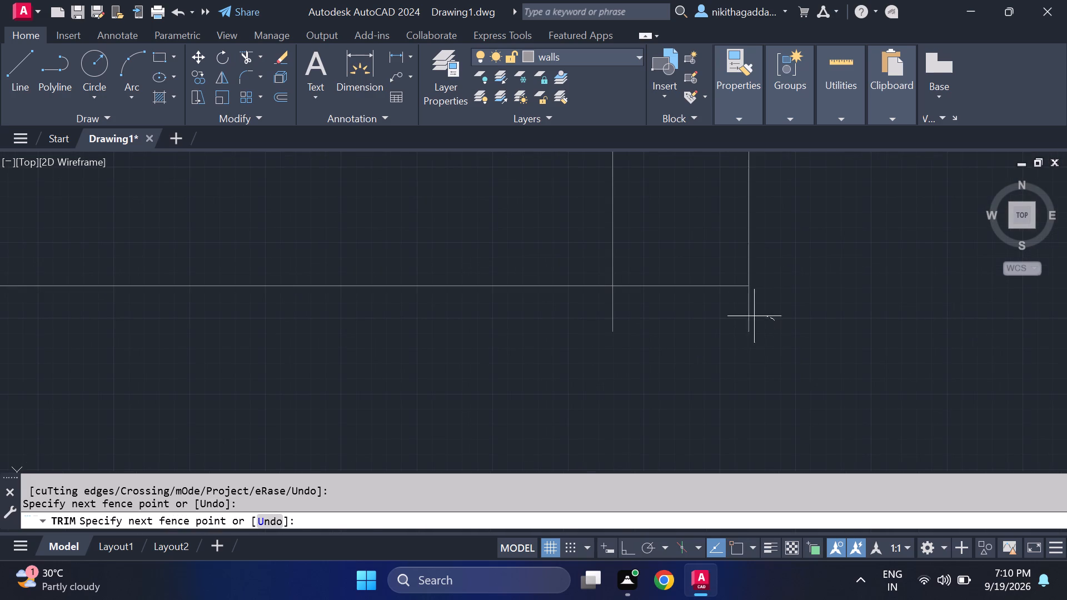
drag(730, 318, 500, 338)
scroll(689, 337, down, 5)
scroll(752, 347, down, 3)
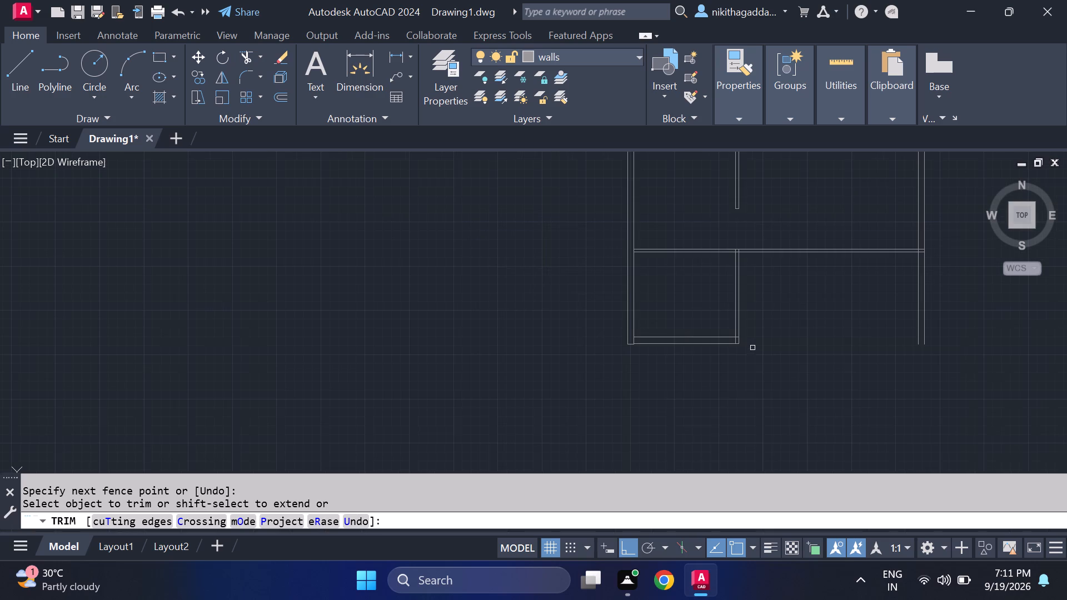
middle_drag(786, 326, 707, 366)
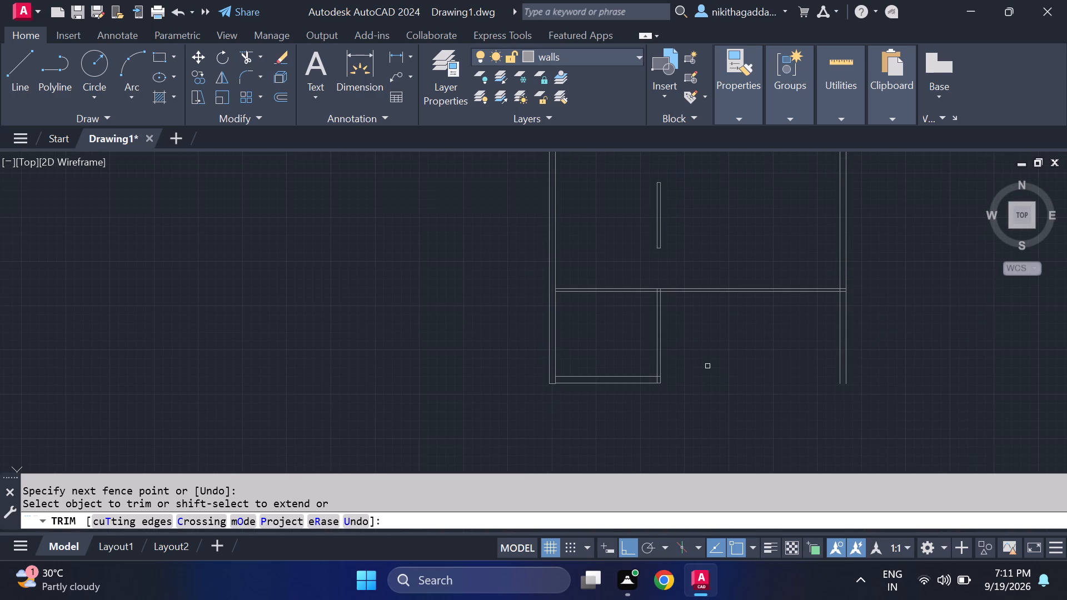
key(Escape)
Offset the right-hand line of the lower-left room's vertical partition 4'10" to the right.
text(of)
key(Return)
text(4'1)
key(0)
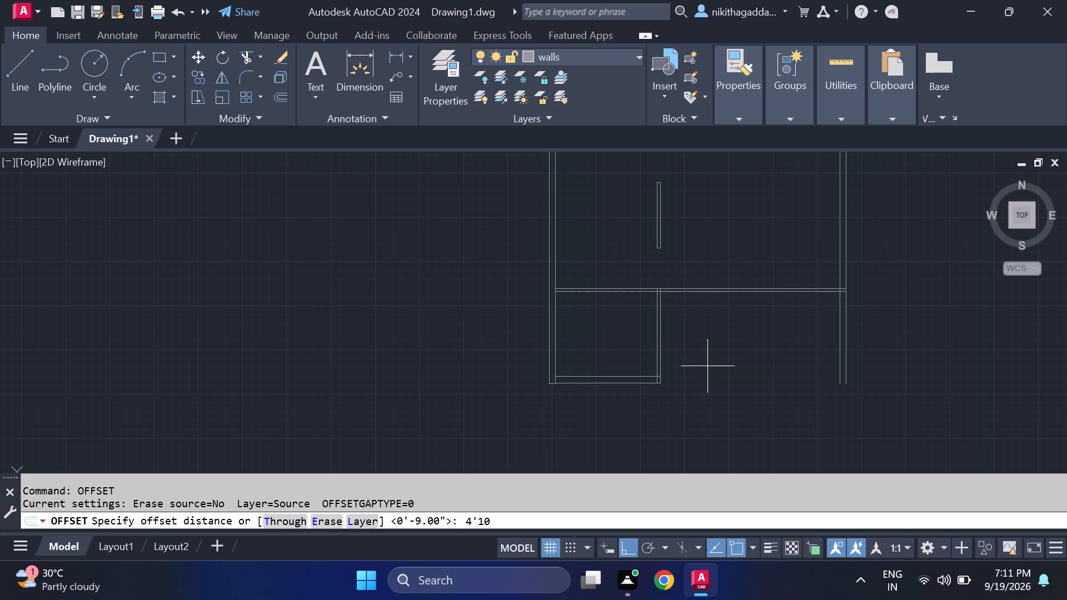
key(shift+quotedbl)
key(Return)
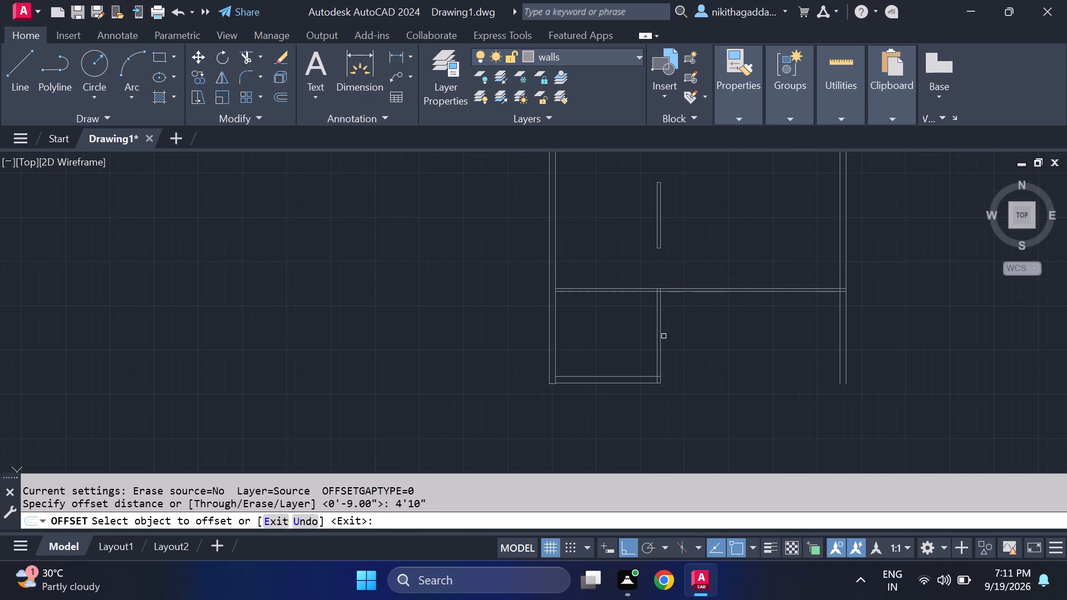
click(661, 342)
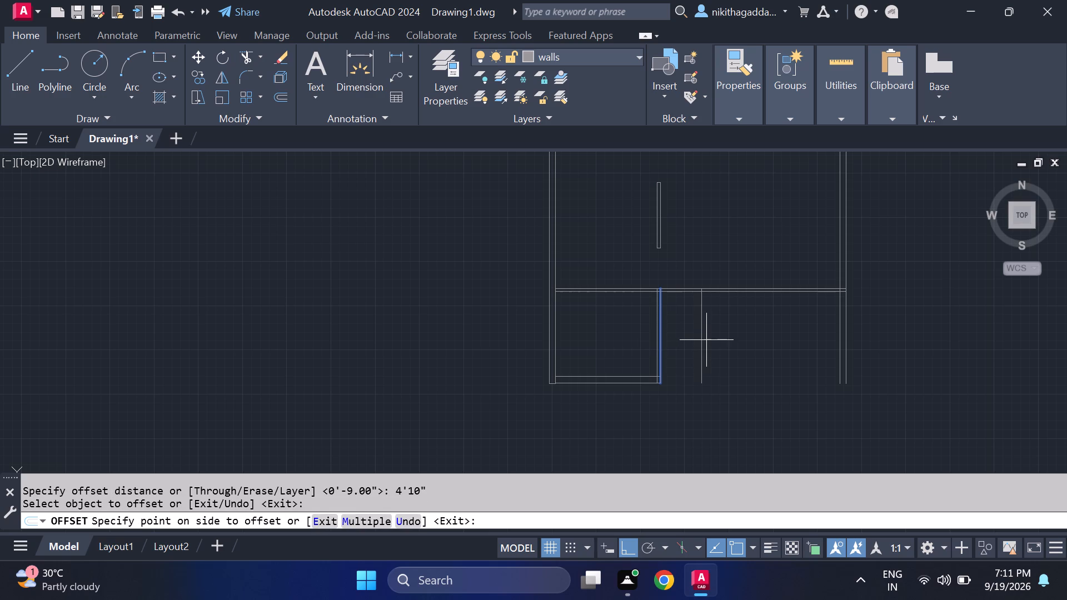
click(706, 340)
key(Escape)
Offset the new vertical line 4.5" to the right to form a partition thickness.
text(of)
key(Return)
text(4.5)
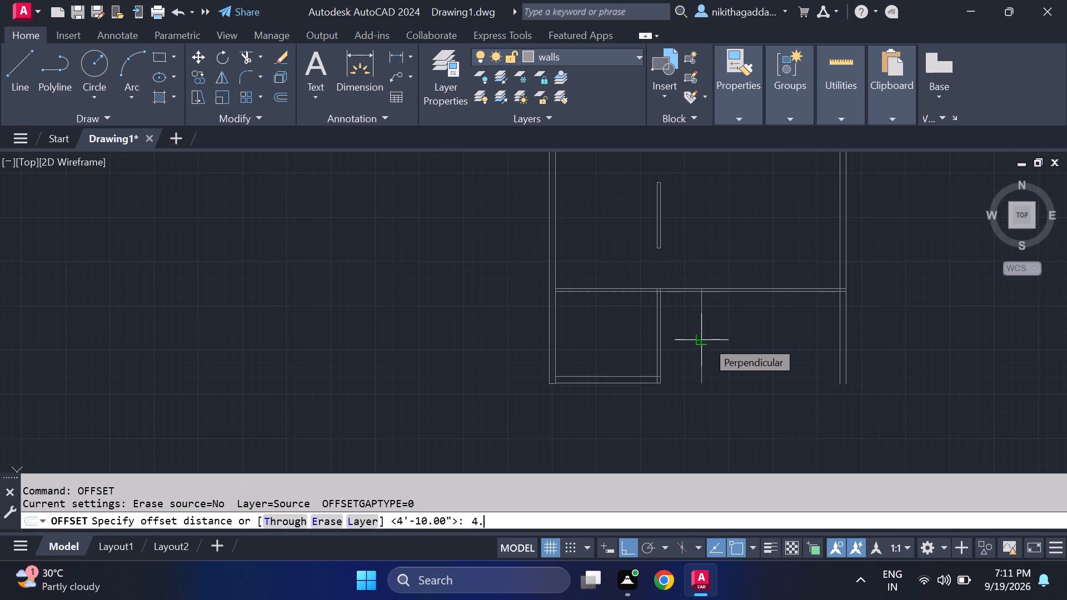
key(shift+quotedbl)
key(Return)
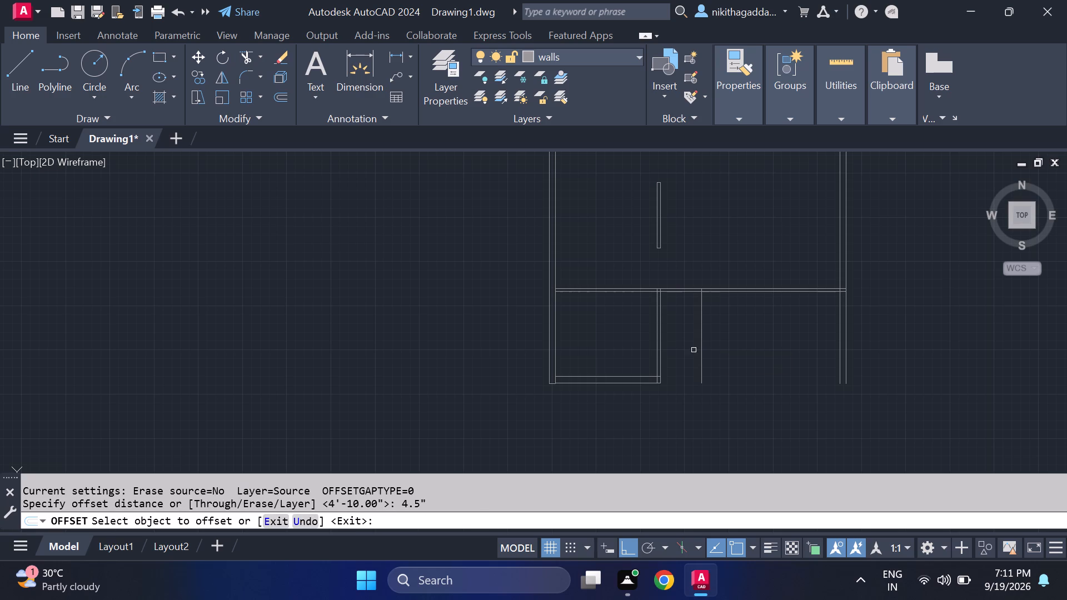
click(701, 340)
click(733, 335)
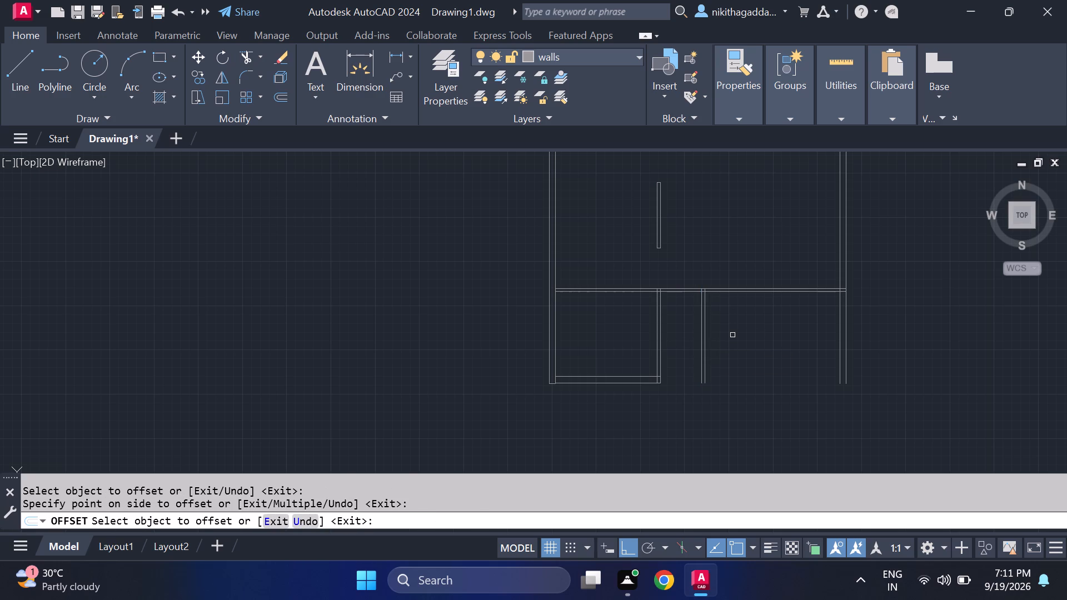
key(Escape)
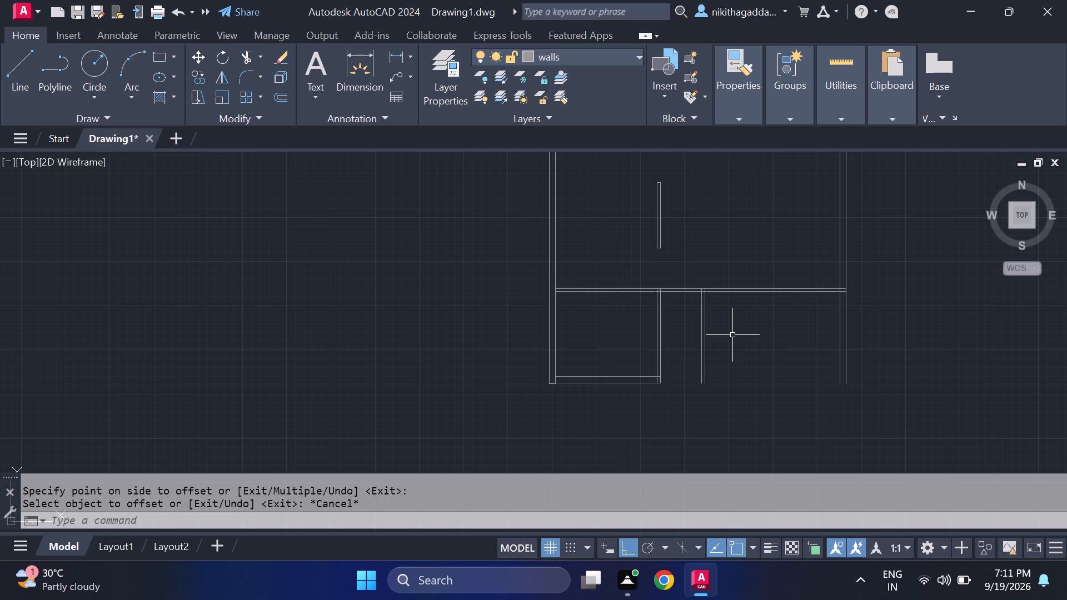
Offset the lower line of the long horizontal partition above the lower-left room 6'6" downward.
text(of)
key(Return)
text(6'6)
key(shift+quotedbl)
key(Return)
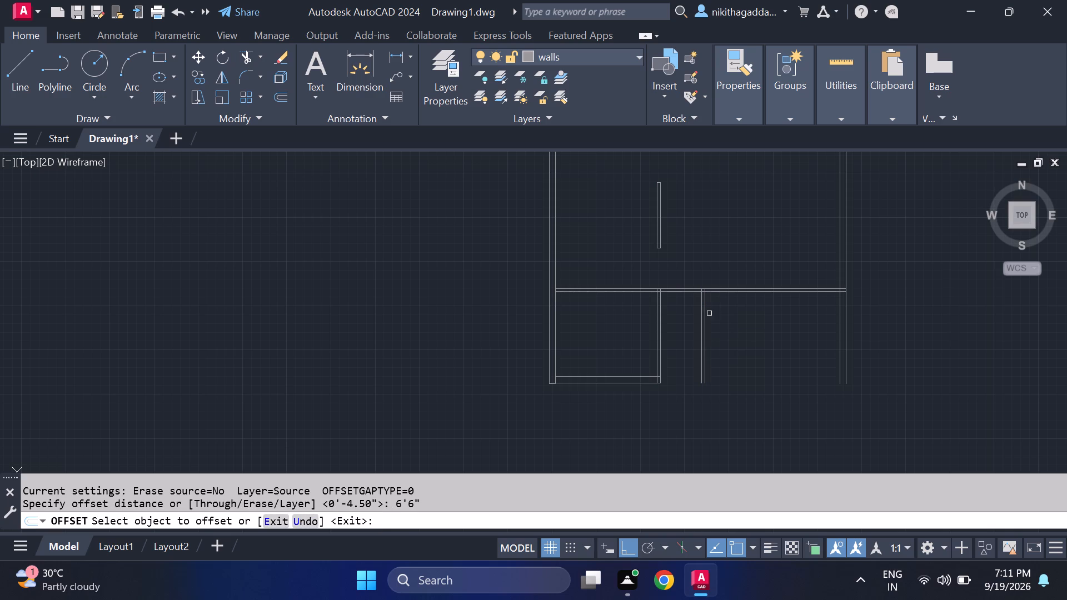
scroll(666, 296, up, 1)
click(675, 291)
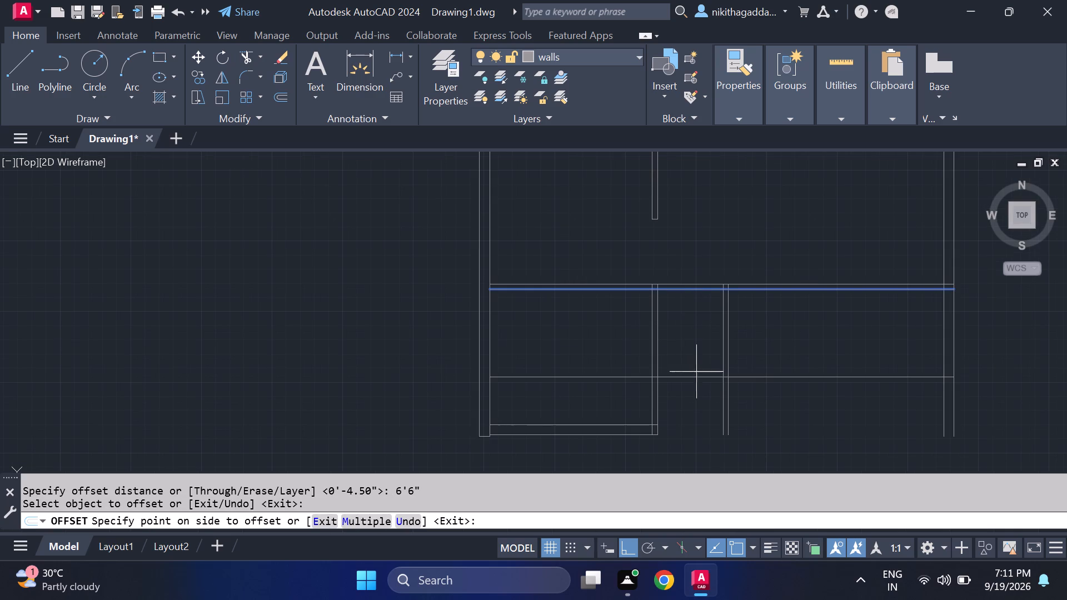
click(697, 399)
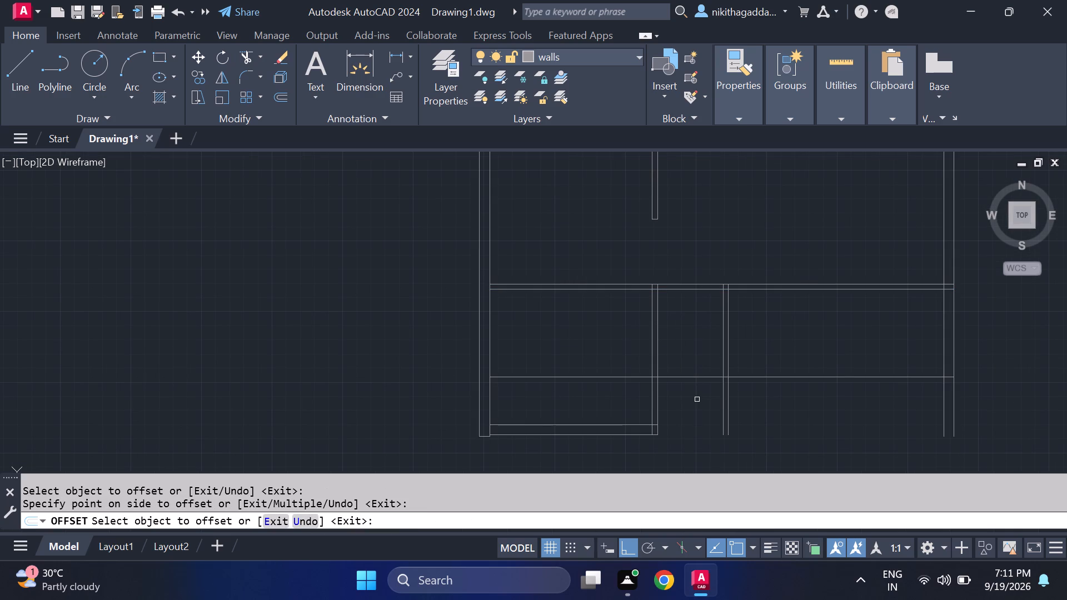
key(Escape)
Offset the new horizontal line 9" downward to form the exterior wall thickness.
text(of)
key(Return)
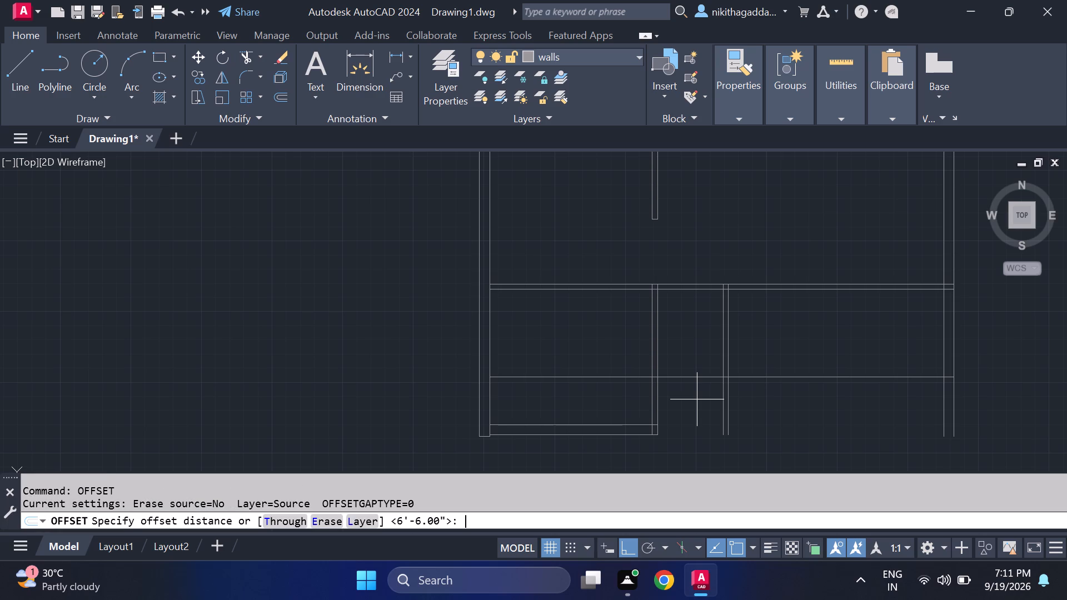
text(9")
key(Return)
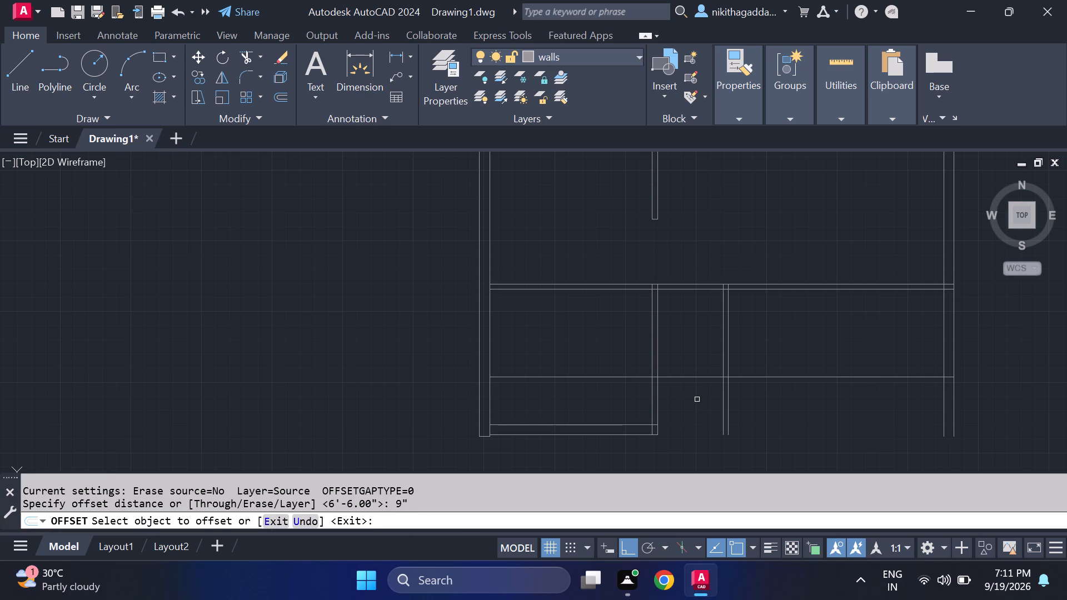
click(703, 377)
click(696, 414)
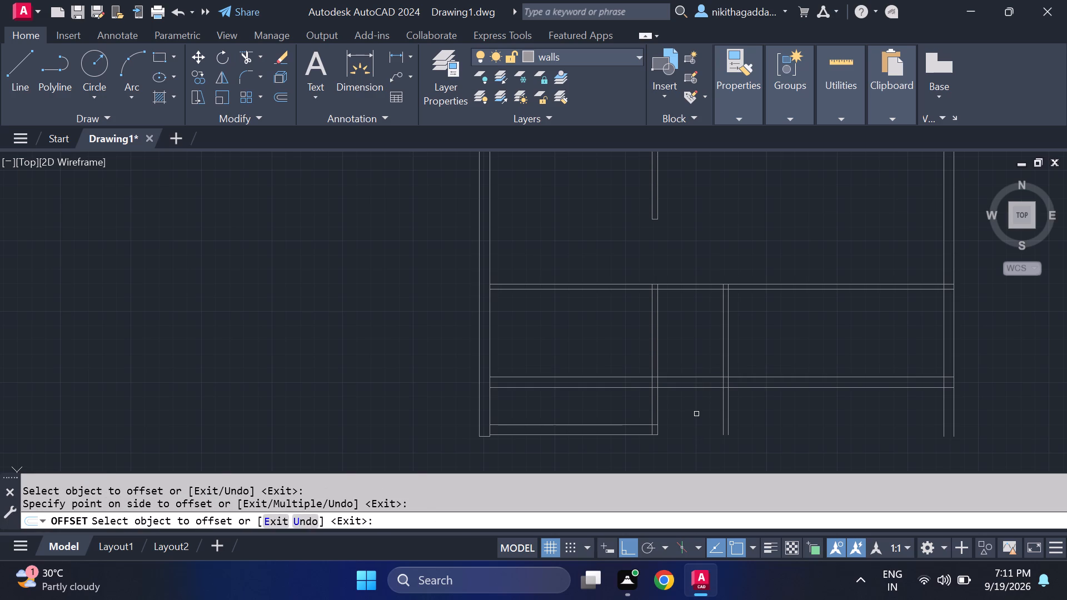
key(Escape)
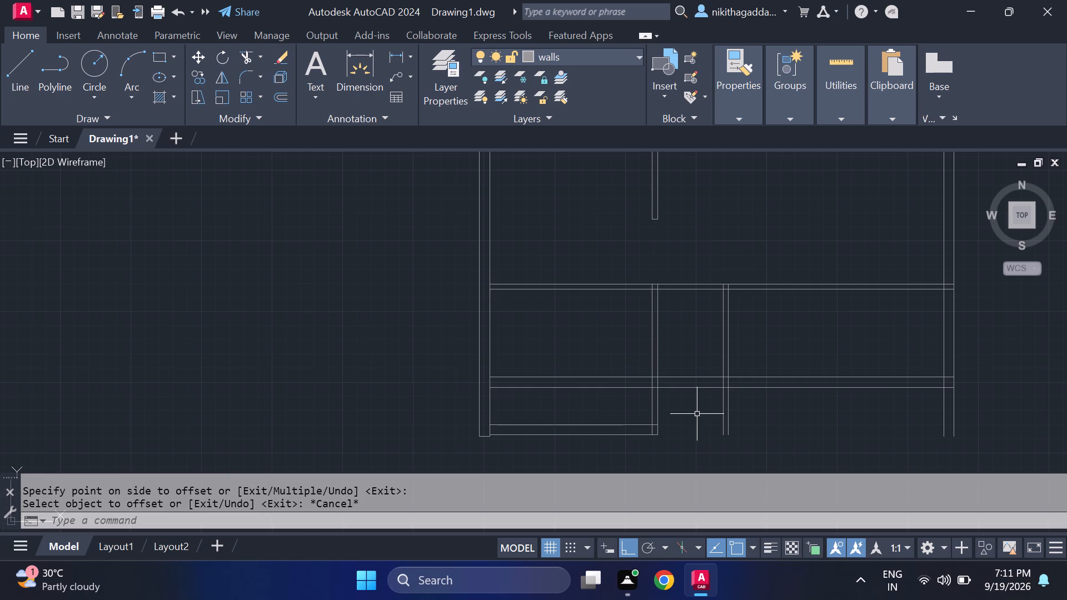
Offset the right-hand line of the second vertical partition 4'10" to the right.
middle_drag(787, 357, 597, 384)
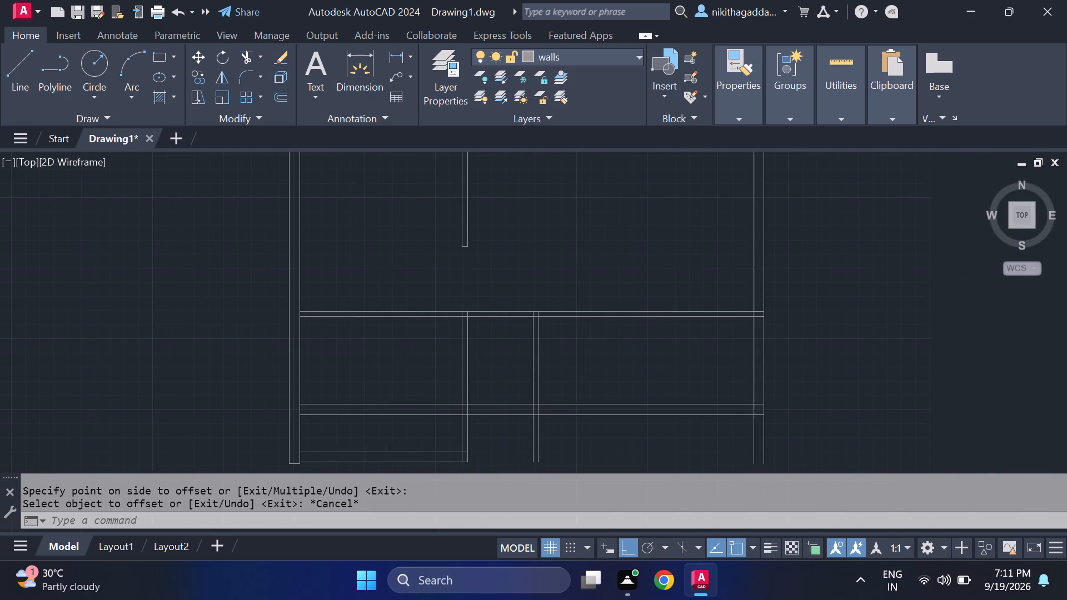
text(of)
key(Return)
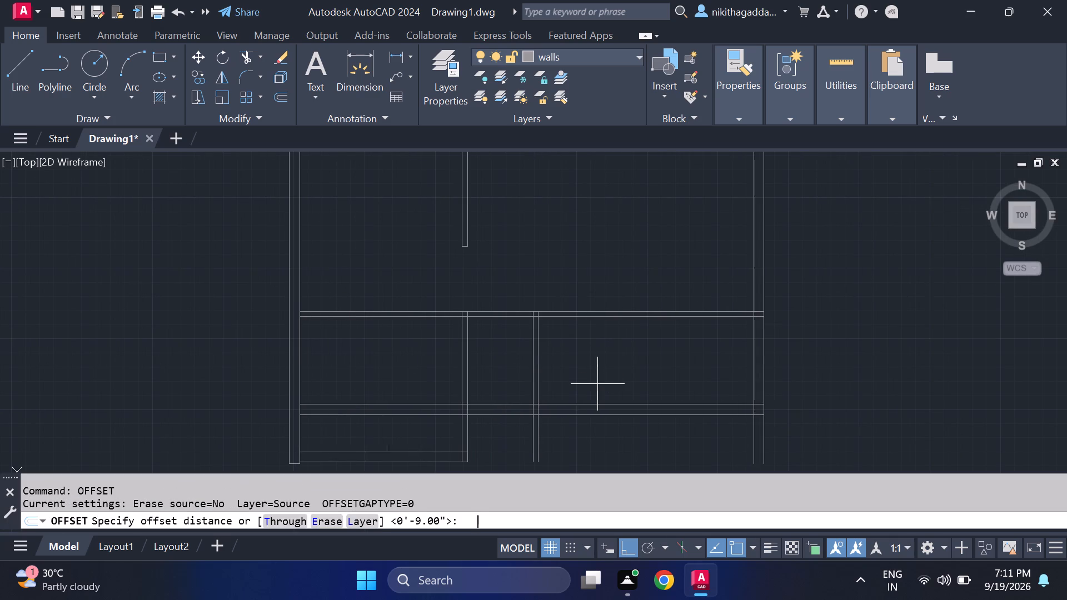
text(4'1)
key(0)
key(shift+quotedbl)
key(Return)
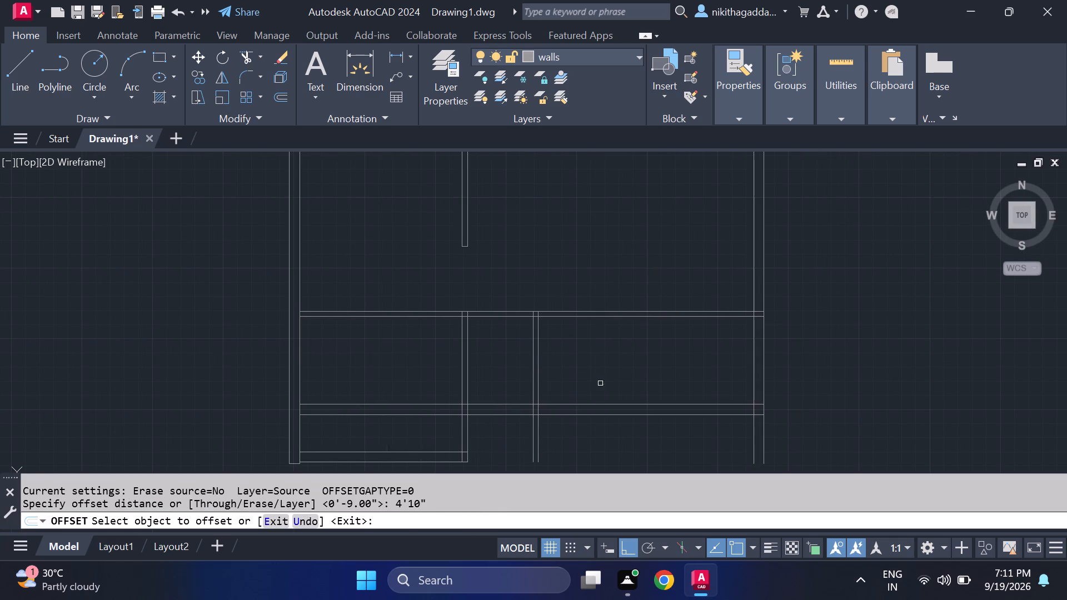
click(539, 371)
click(625, 369)
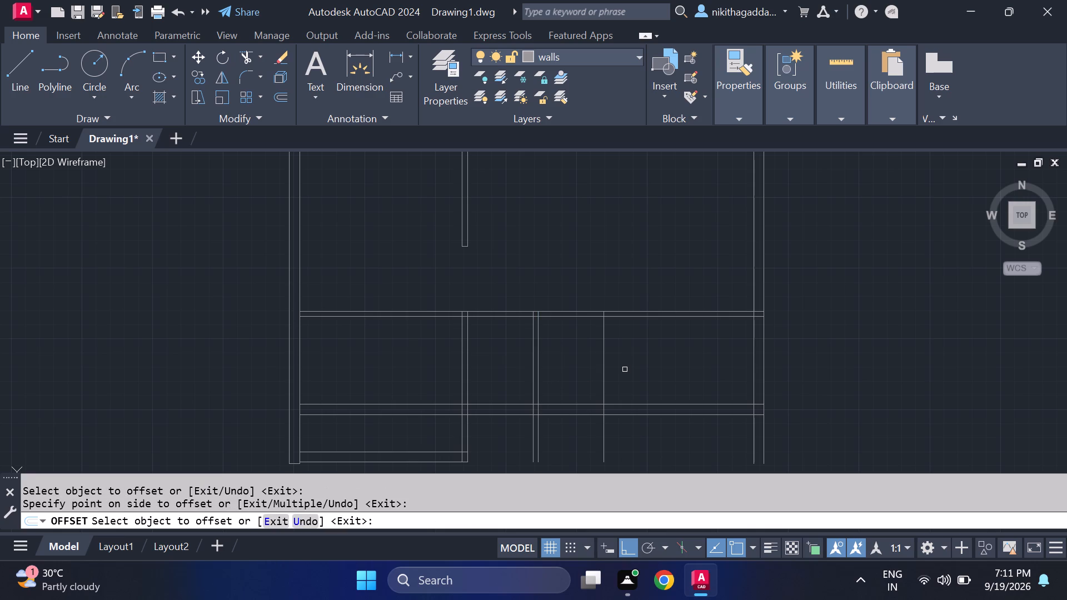
key(Escape)
Offset the newest vertical line 9" to the right to form an exterior wall thickness.
text(of)
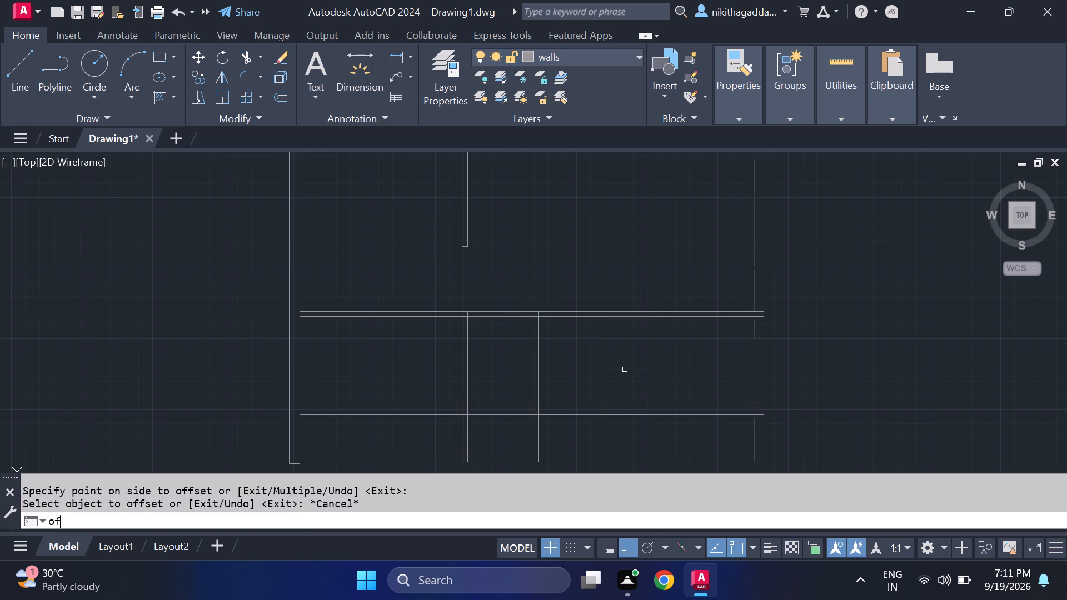
key(Return)
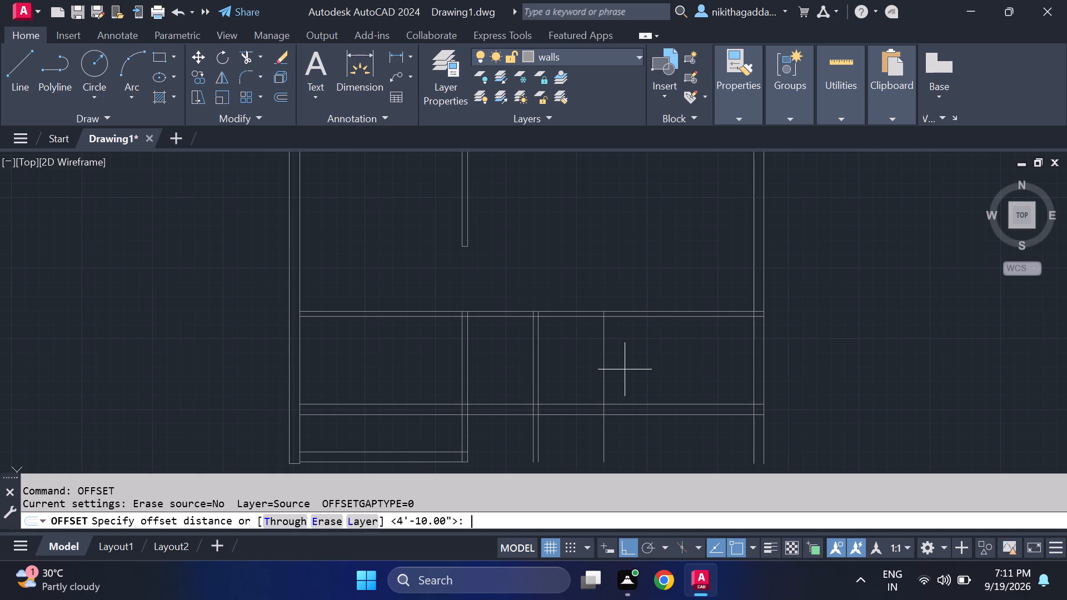
text(09)
key(BackSpace)
key(BackSpace)
key(9)
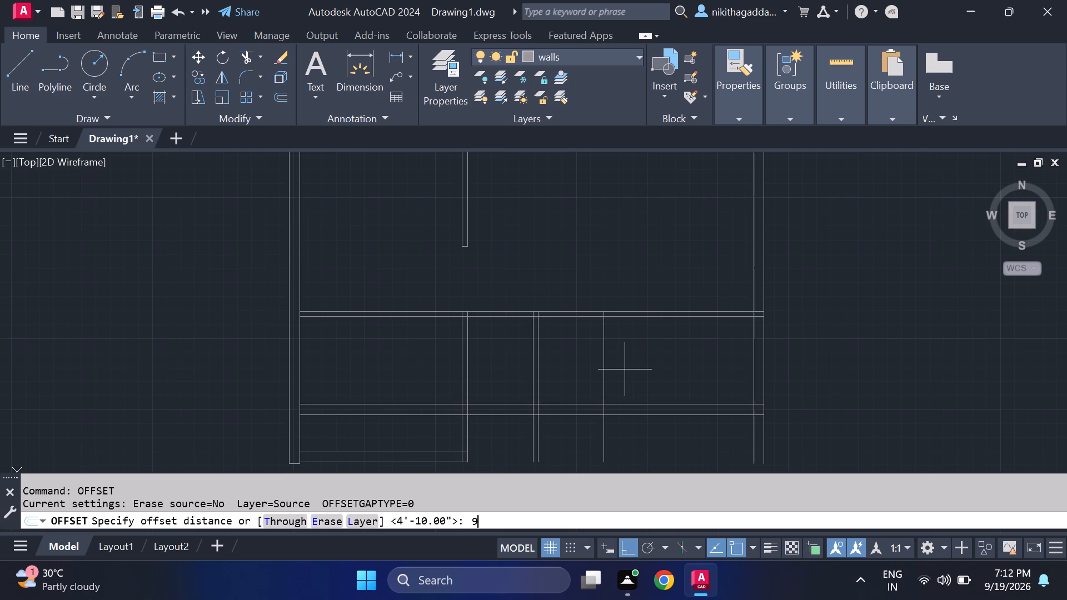
key(shift+quotedbl)
key(Return)
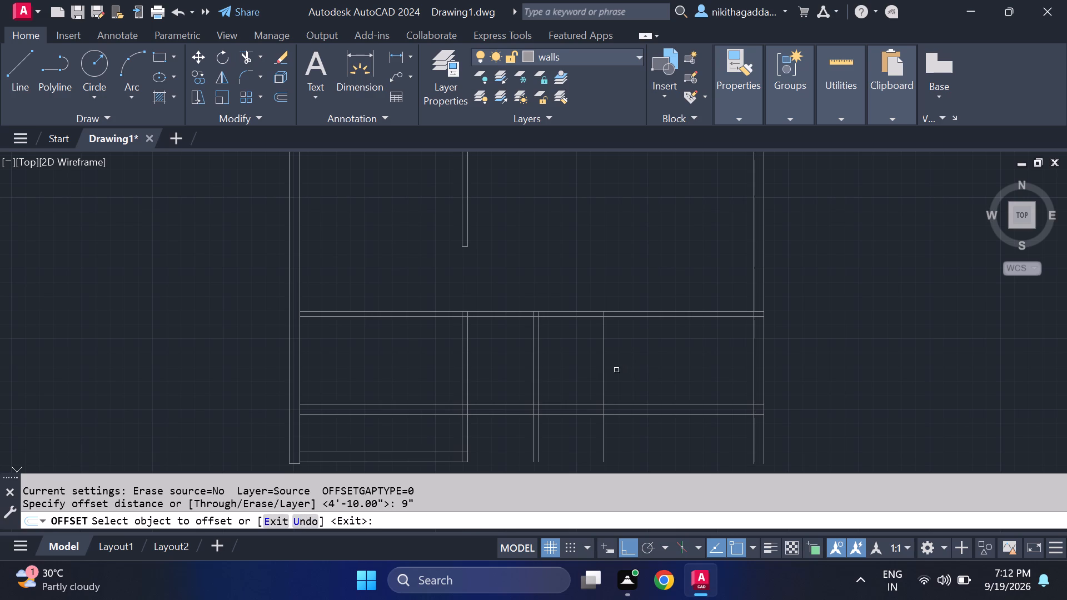
click(604, 368)
click(633, 362)
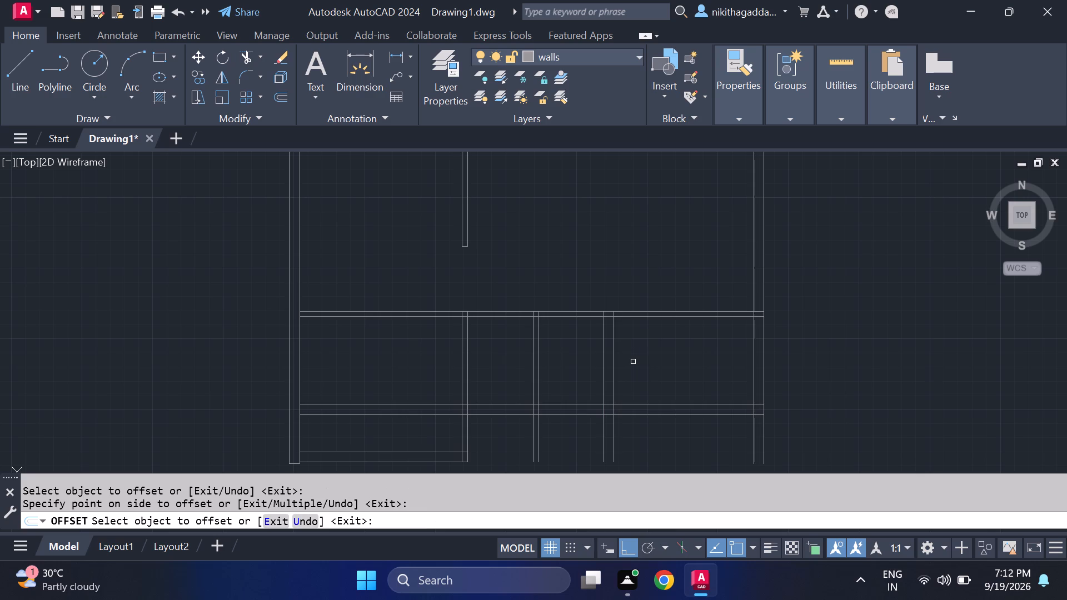
key(Escape)
Trim the horizontal partition's lower line from the new 9" wall's inner line through the right exterior wall.
text(tr)
key(Return)
click(683, 313)
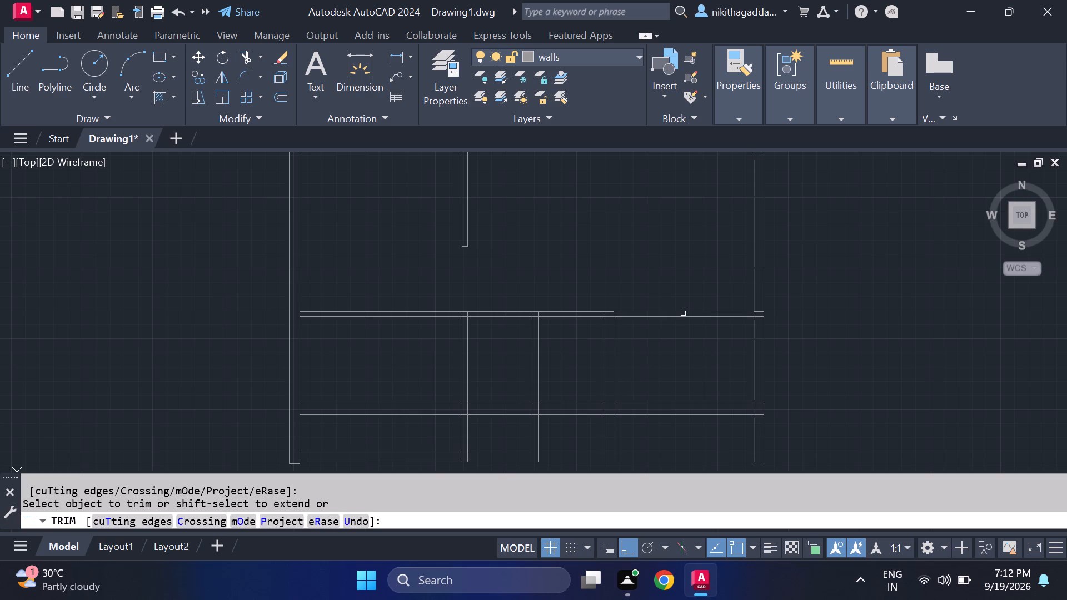
key(ctrl+z)
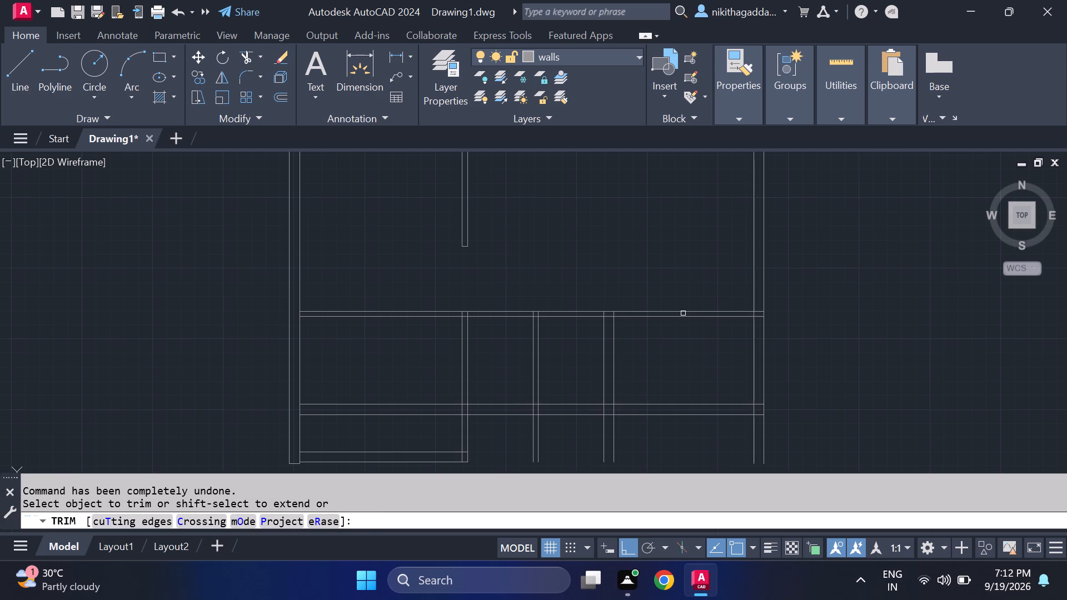
click(684, 317)
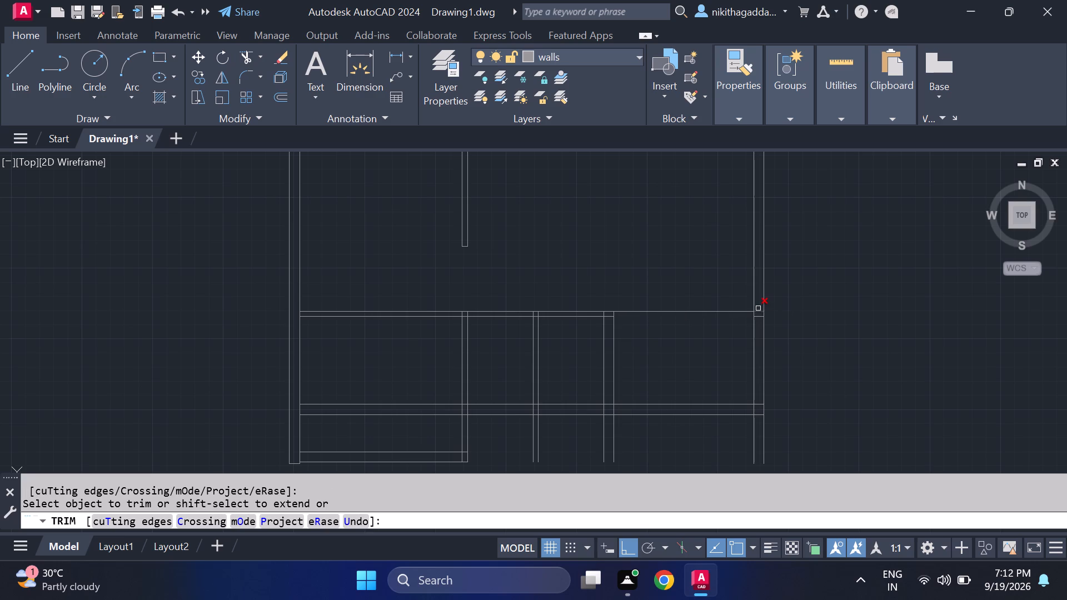
click(759, 317)
click(610, 318)
key(Escape)
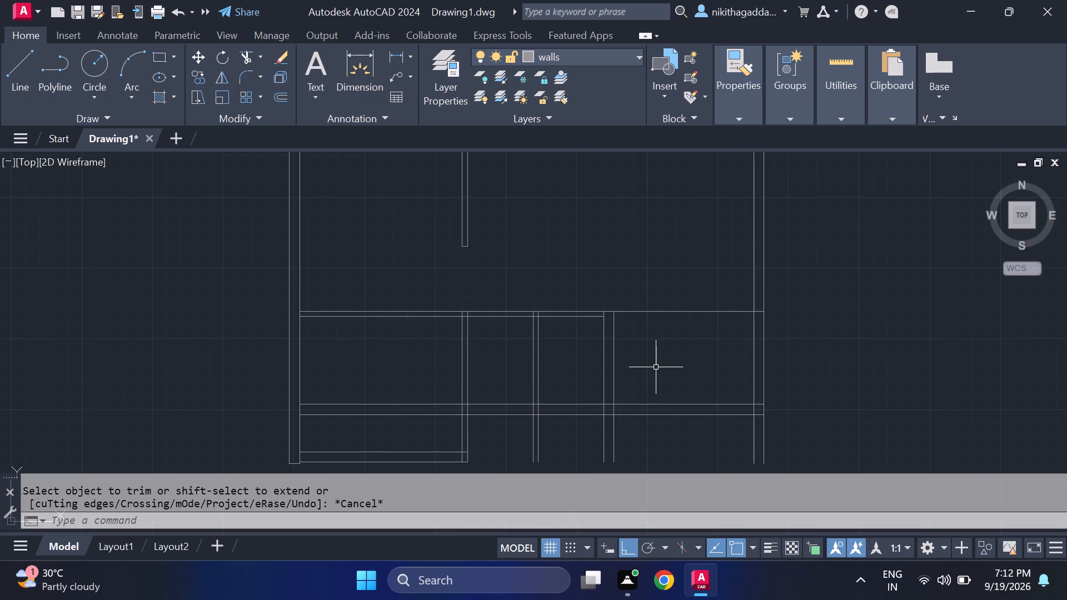
Offset the long horizontal partition's upper line 9" downward to form the exterior wall thickness beside the small rooms.
text(of)
key(Return)
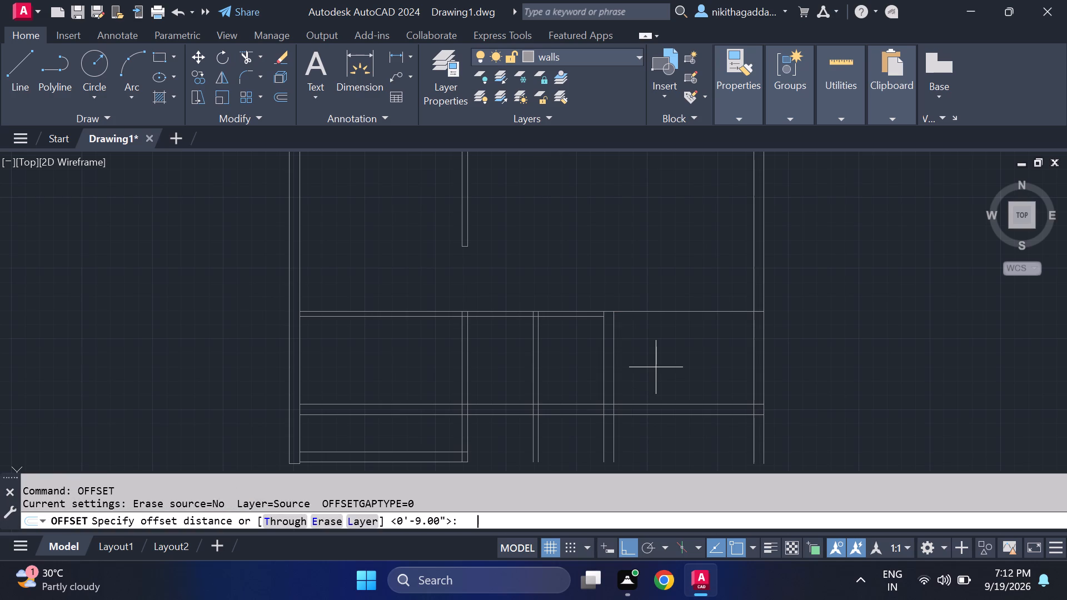
text(9")
key(Return)
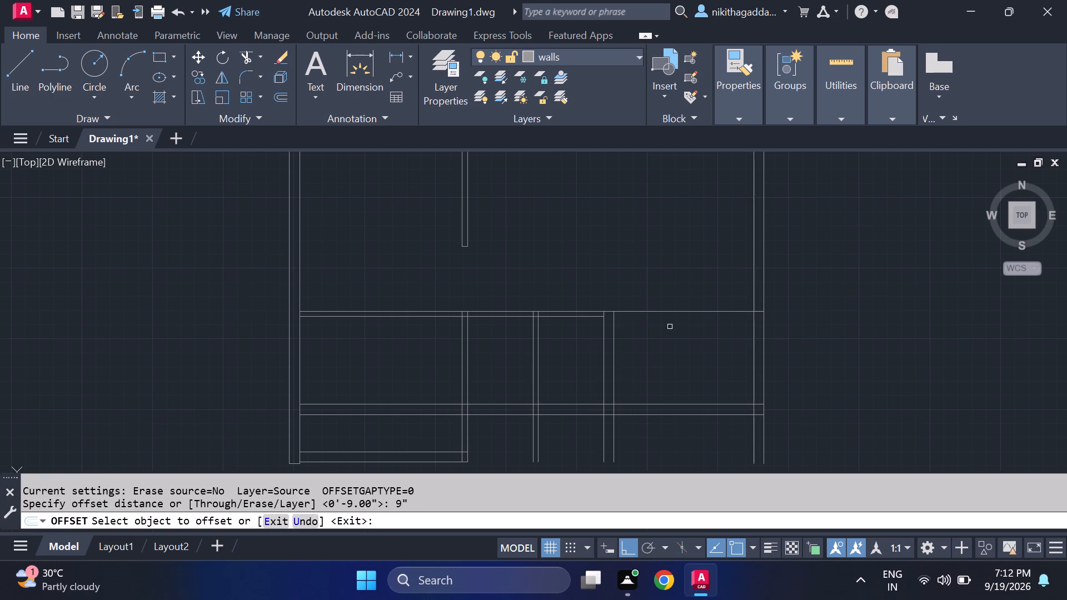
click(678, 313)
click(684, 347)
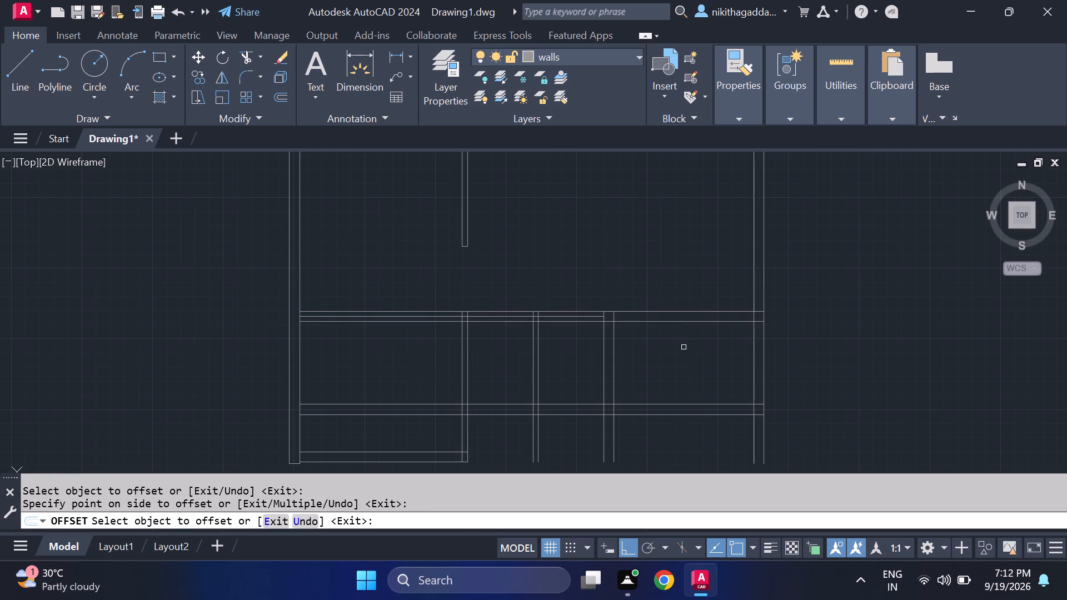
Trim the new 9" offset line everywhere left of the vertical 9" wall, including its short pieces inside the two partitions.
key(Escape)
text(tr)
key(Return)
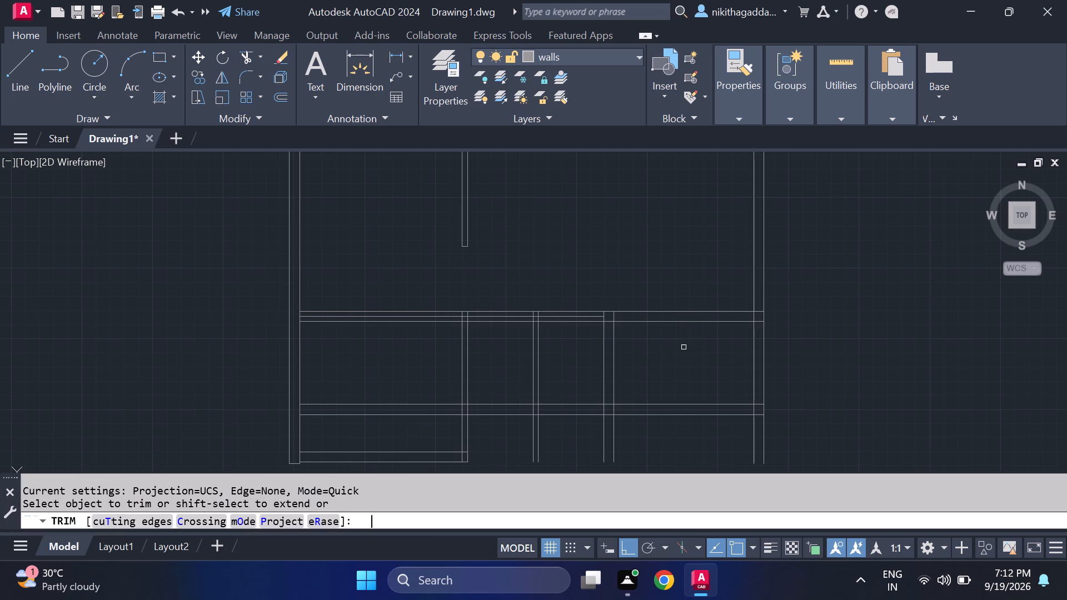
click(590, 323)
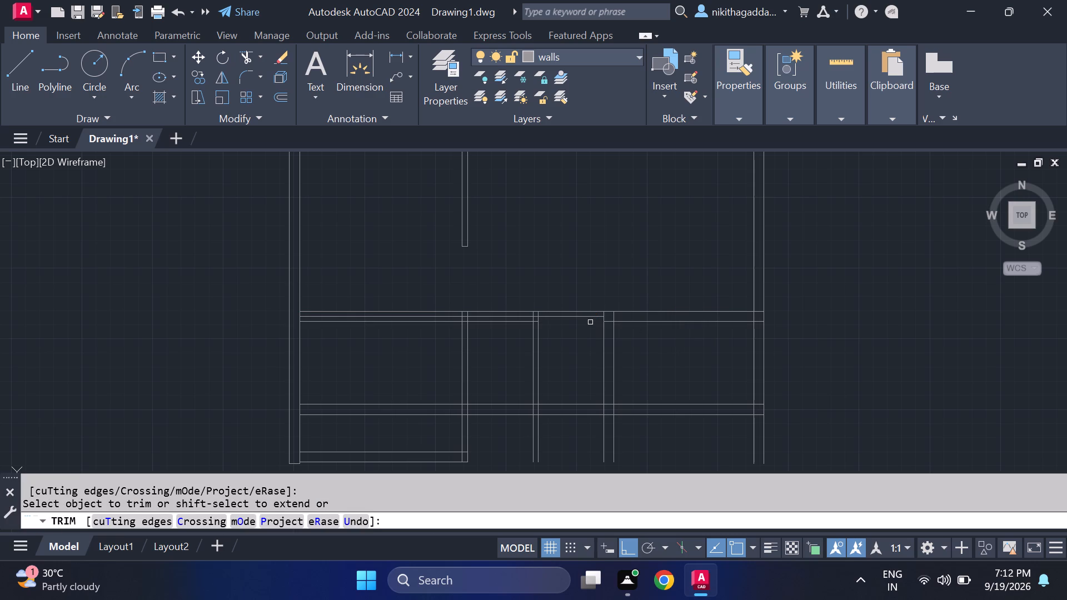
click(517, 323)
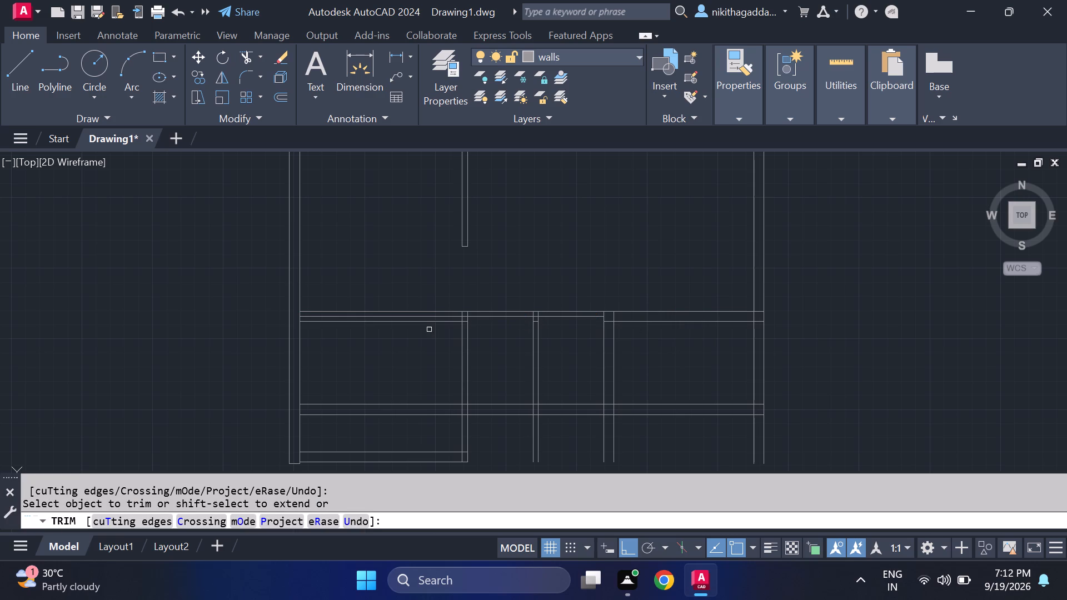
click(431, 324)
scroll(453, 326, up, 3)
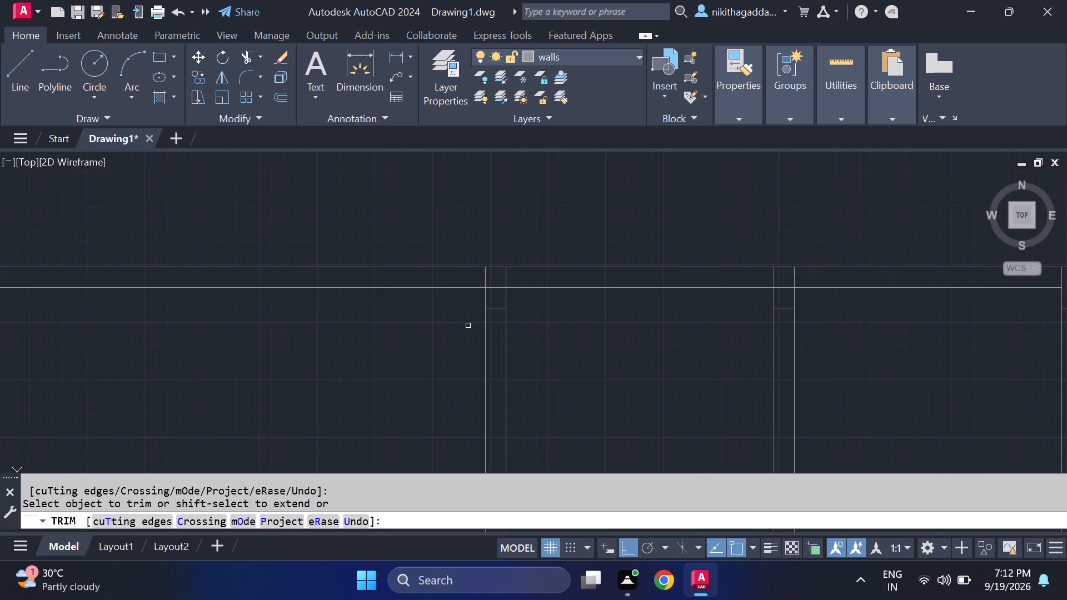
click(500, 309)
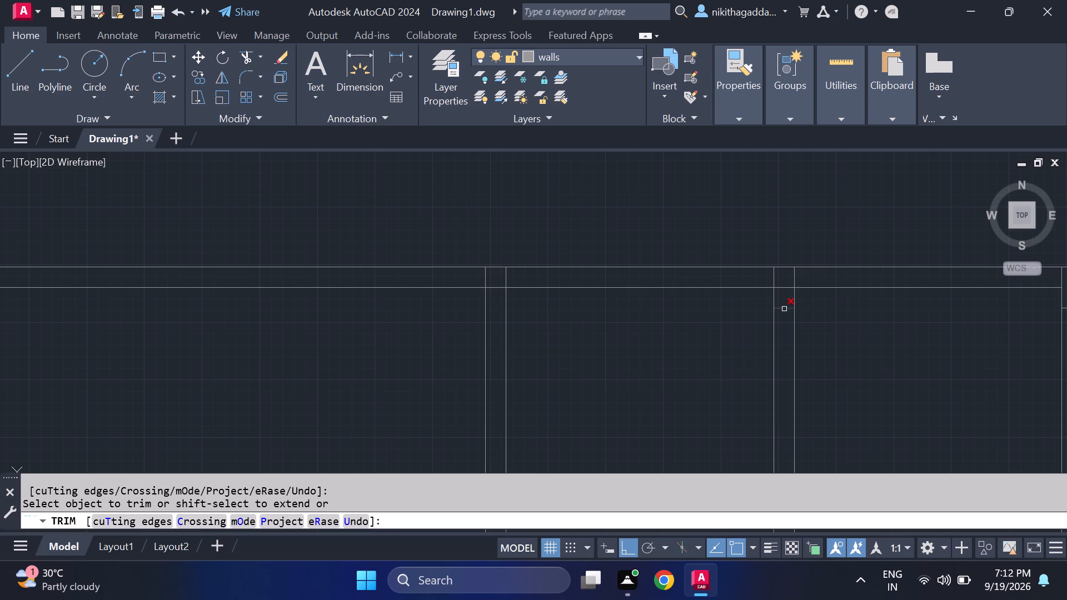
click(784, 309)
scroll(865, 332, down, 3)
middle_drag(905, 356, 754, 359)
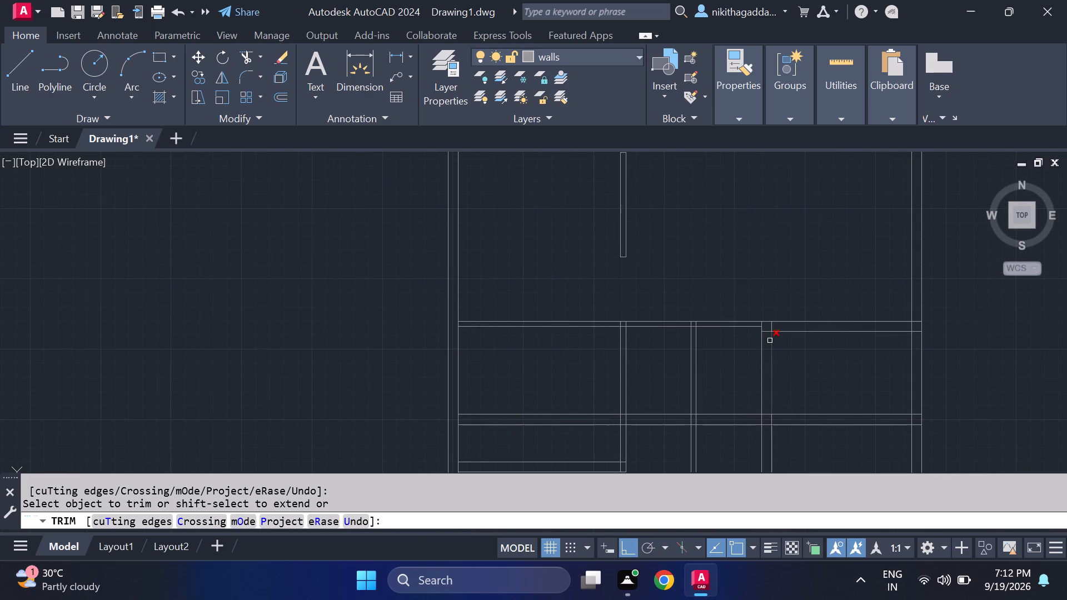
Trim the overlapping line pieces inside the upper corner where the vertical 9" wall meets the horizontal 9" wall.
scroll(769, 352, up, 2)
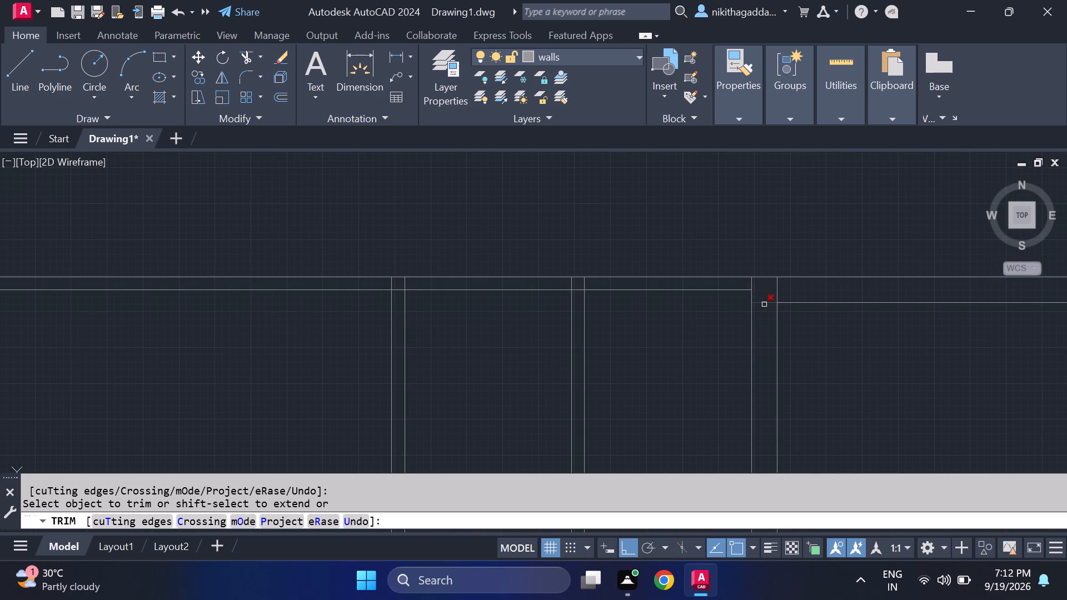
click(764, 303)
scroll(812, 353, down, 2)
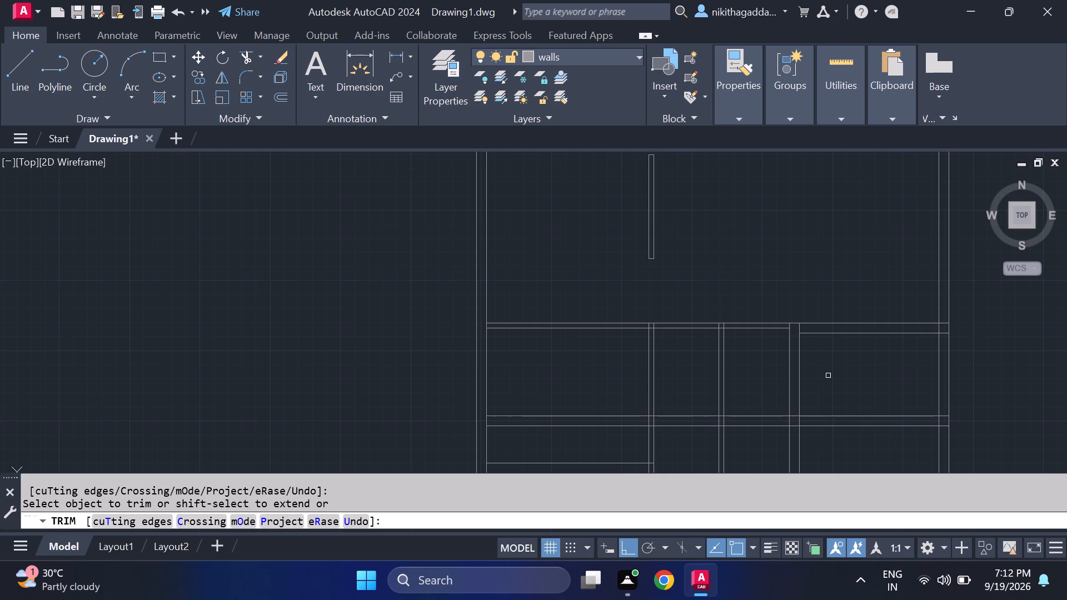
middle_drag(840, 378, 745, 321)
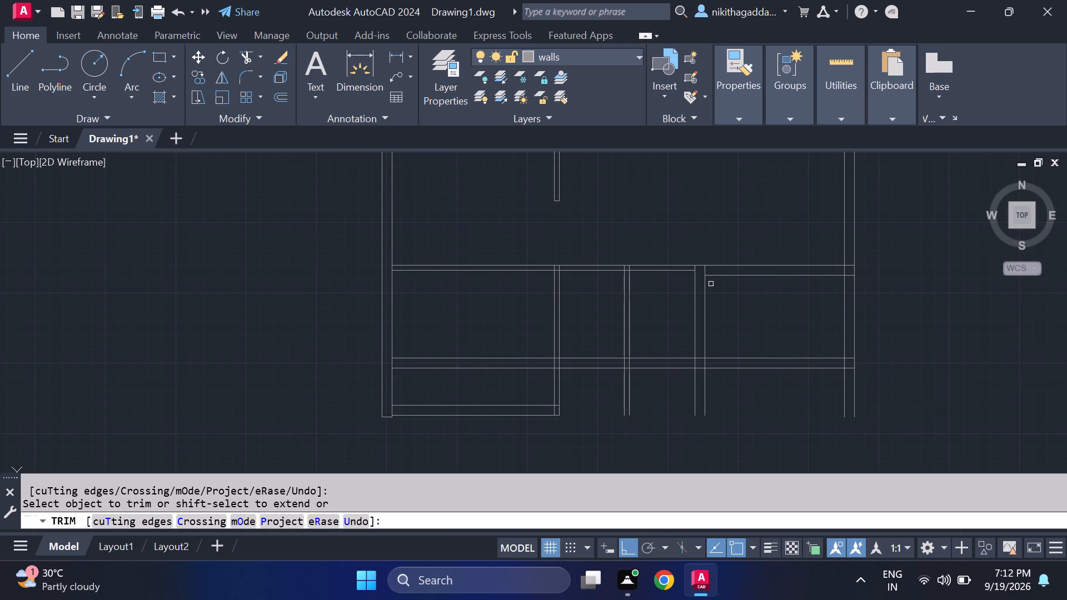
click(704, 268)
Trim away the right exterior wall below the new corner and the lower horizontal wall lines right of the vertical 9" wall.
drag(829, 317, 880, 317)
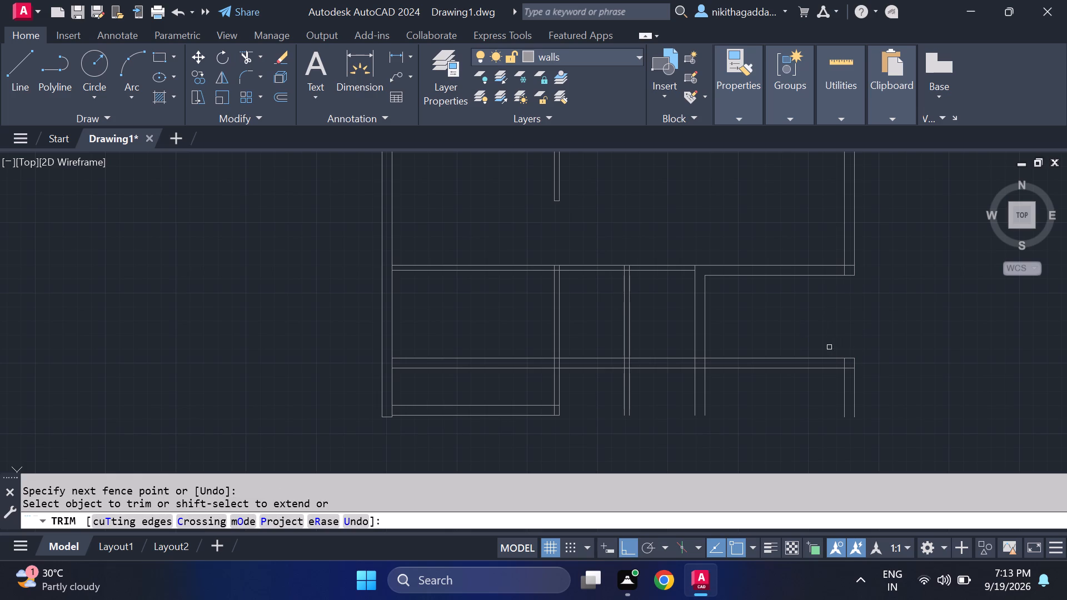
drag(826, 346, 804, 438)
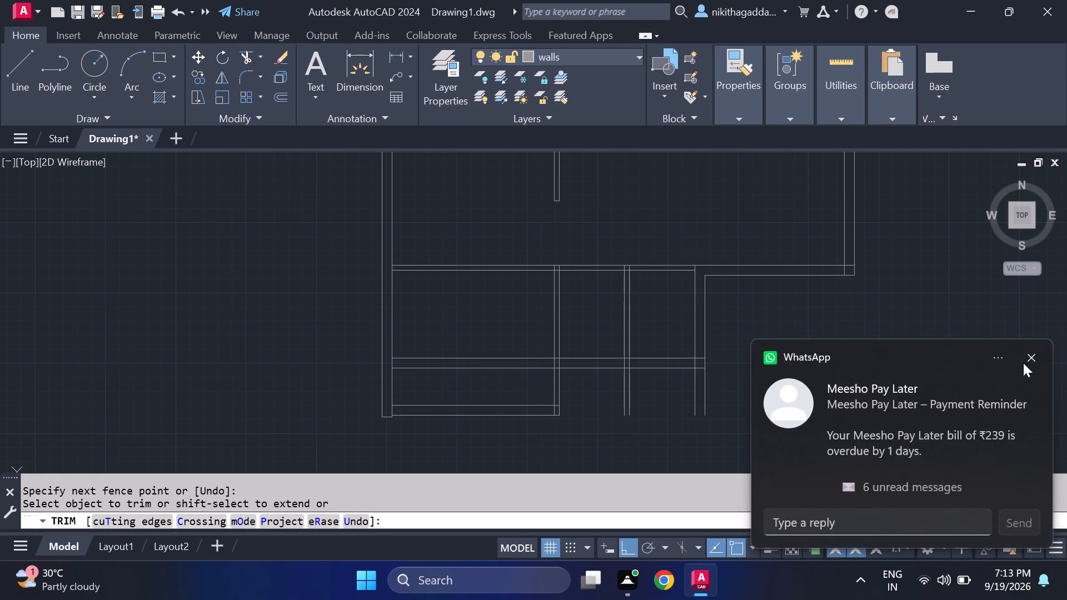
click(1030, 356)
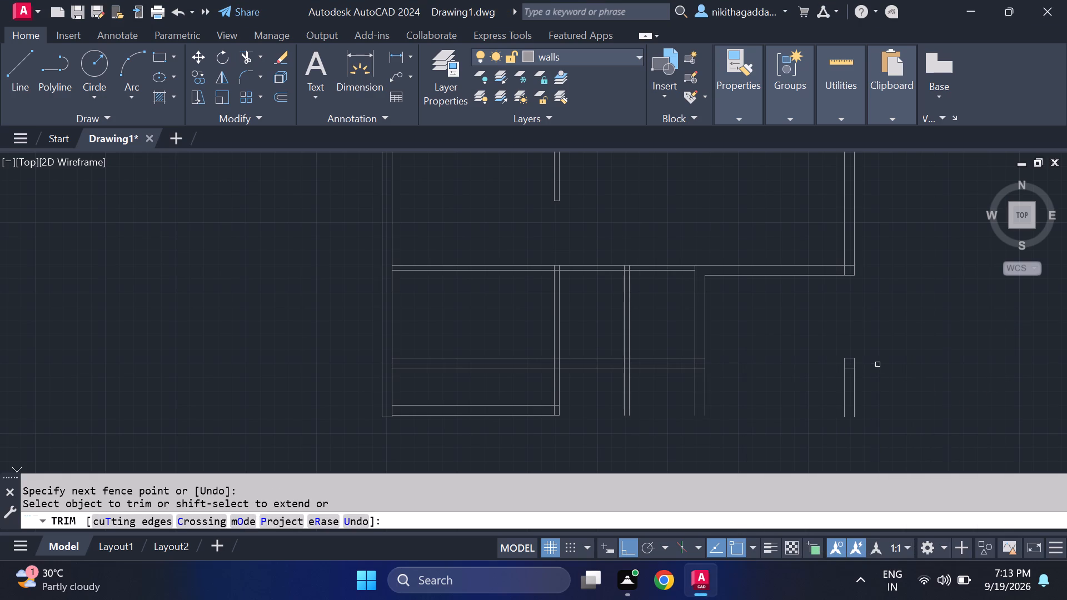
drag(869, 355, 841, 359)
drag(871, 379, 851, 408)
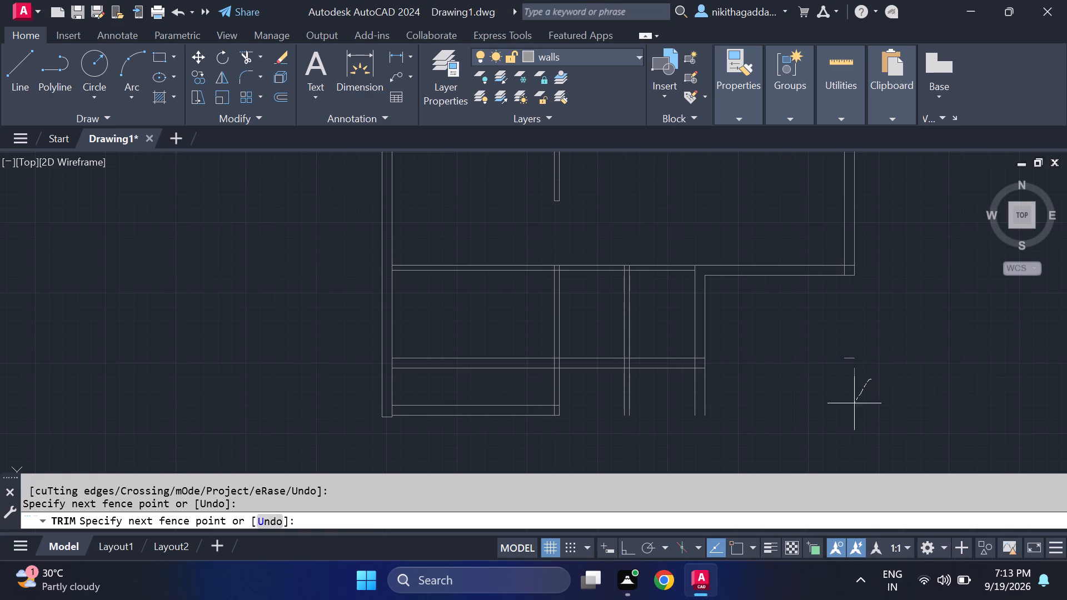
drag(851, 408, 842, 398)
click(850, 361)
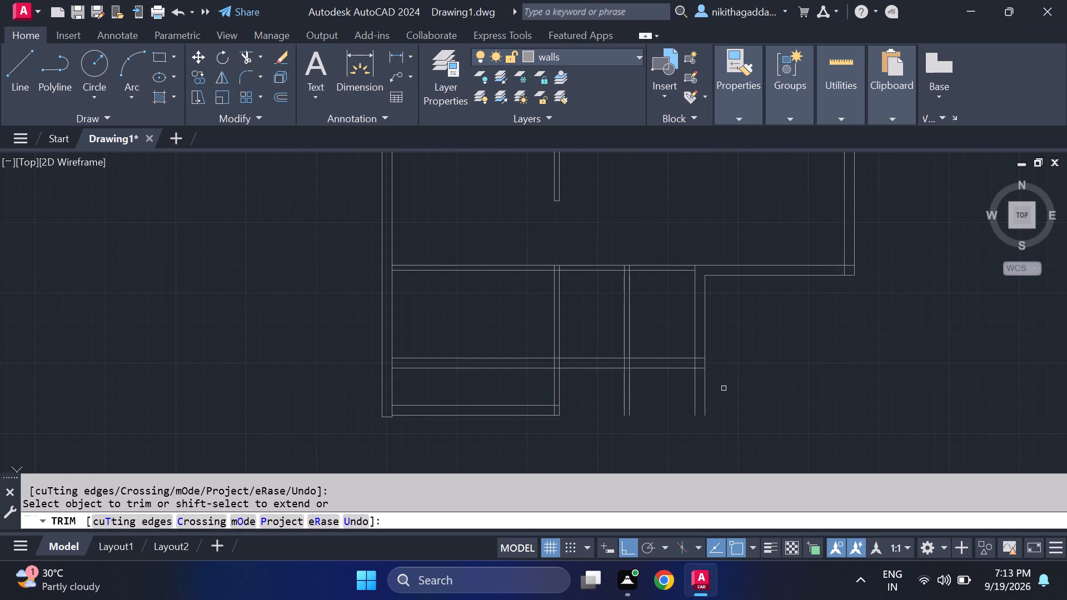
Trim the second partition's and vertical 9" wall's lines below the lower horizontal wall of the small rooms.
drag(734, 392, 603, 391)
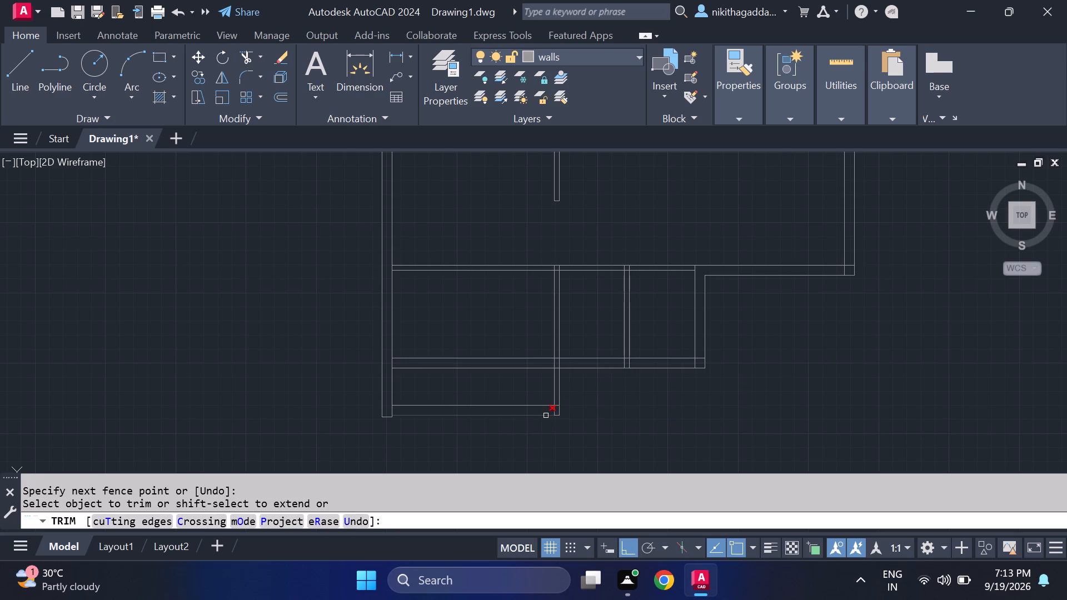
Trim both lines of the small rooms' lower horizontal wall where they cross the bottom-left room.
drag(446, 347, 451, 393)
key(Escape)
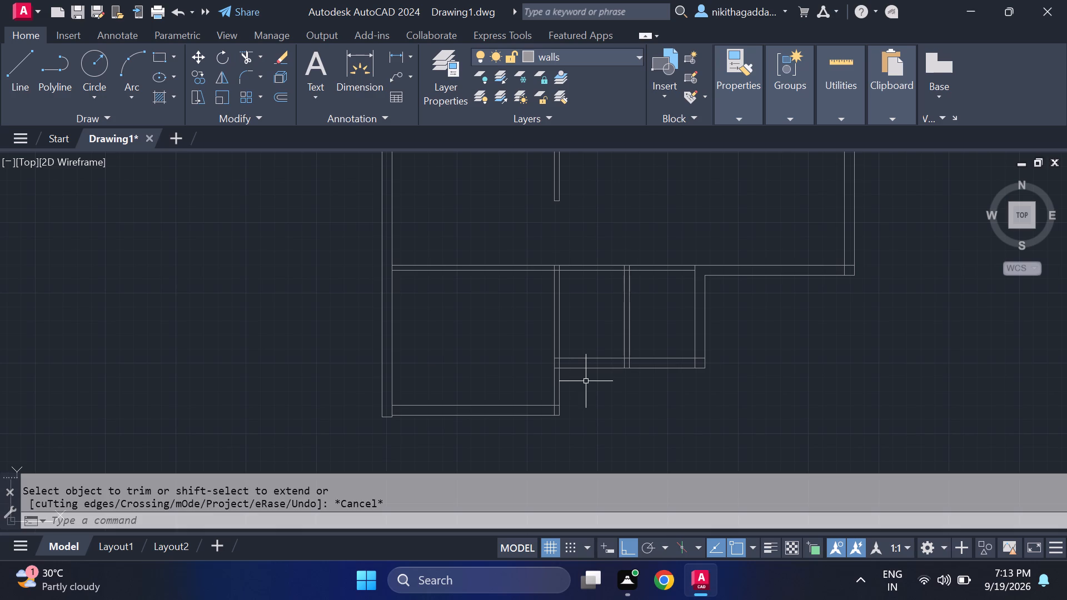
Trim the first partition's right-hand line from the small rooms' lower wall down to the bottom exterior wall.
text(tr)
key(Return)
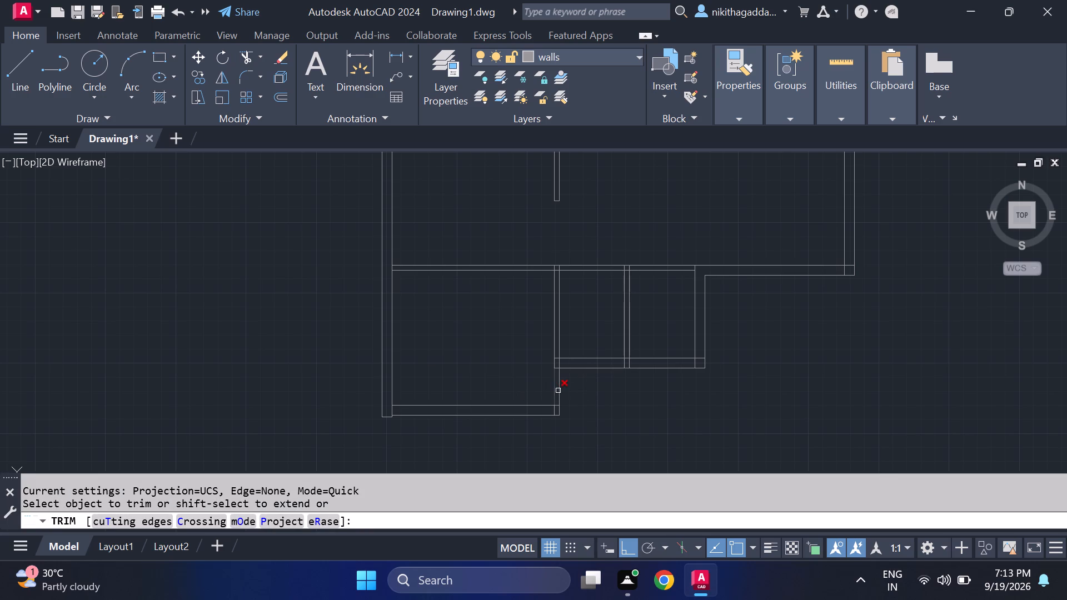
click(558, 389)
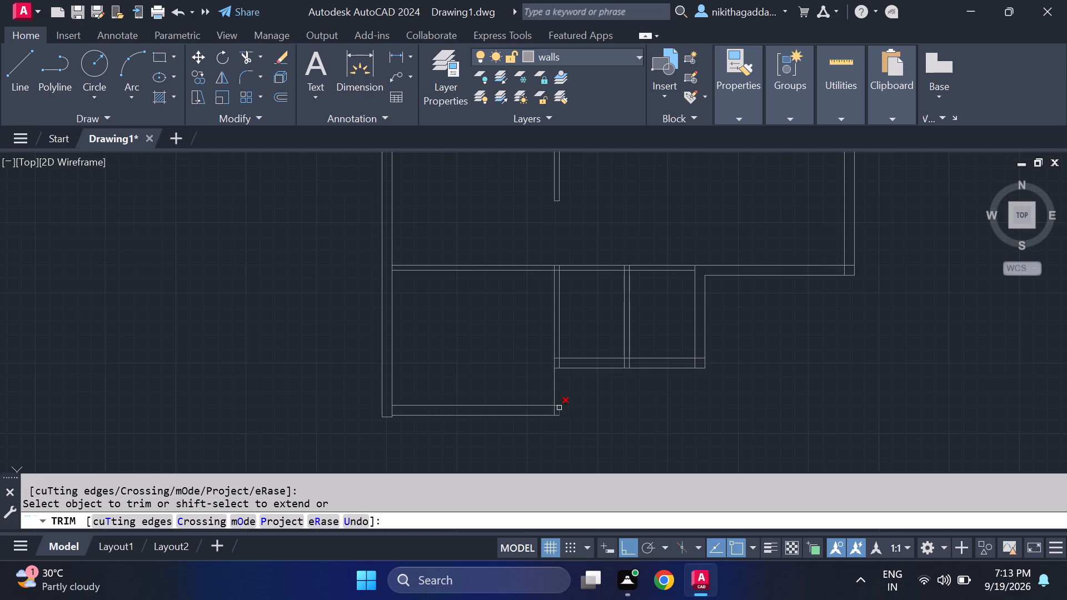
click(561, 409)
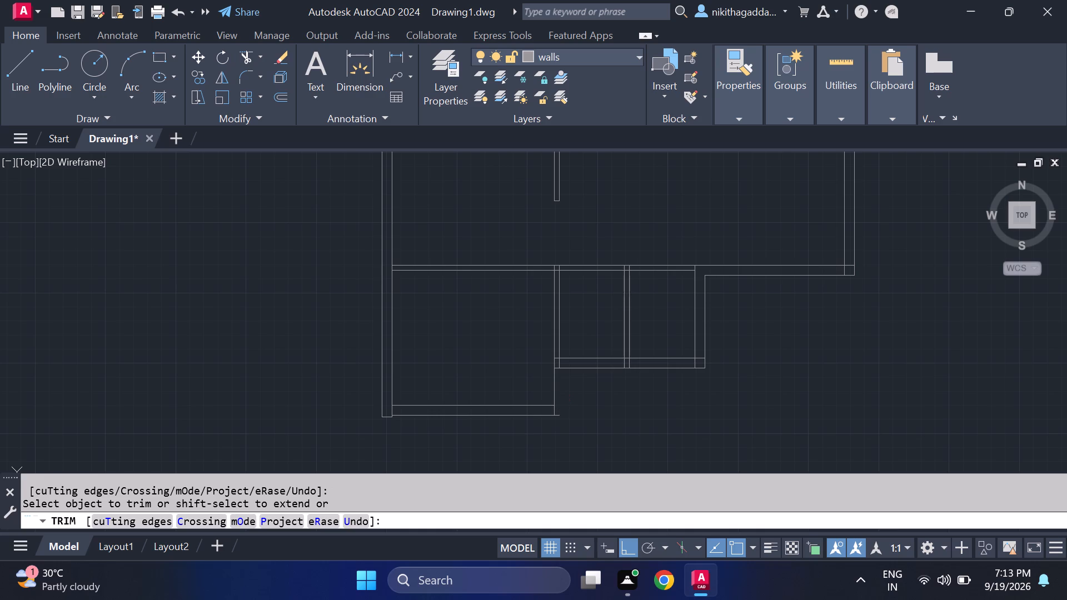
click(560, 405)
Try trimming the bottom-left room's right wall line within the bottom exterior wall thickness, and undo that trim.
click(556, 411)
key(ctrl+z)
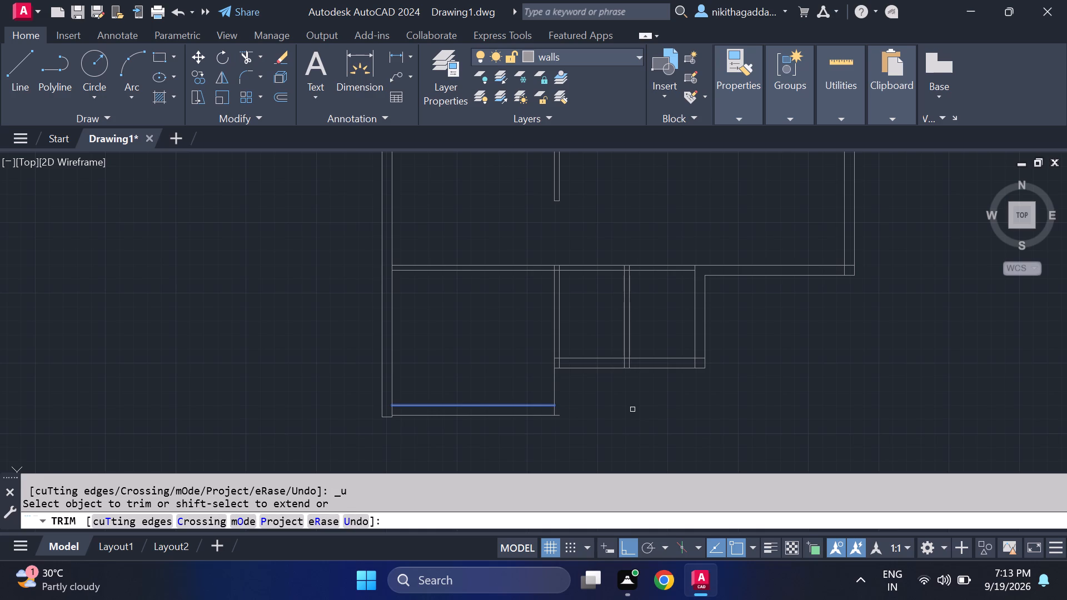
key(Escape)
Offset the bottom-left room's right wall line 9" to the right to form the exterior wall thickness.
text(of)
key(Return)
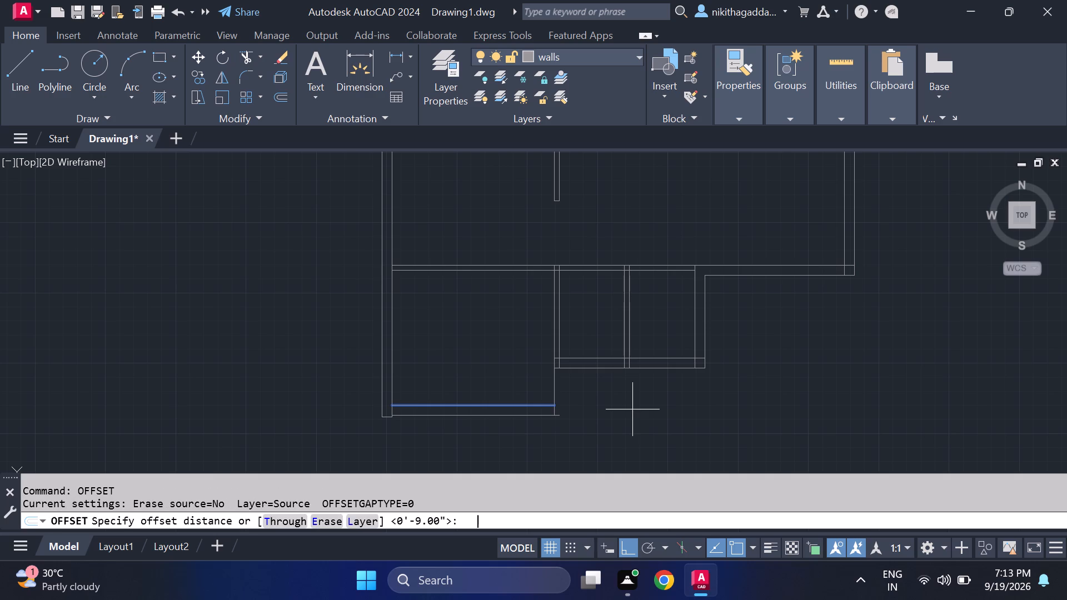
text(9")
key(Return)
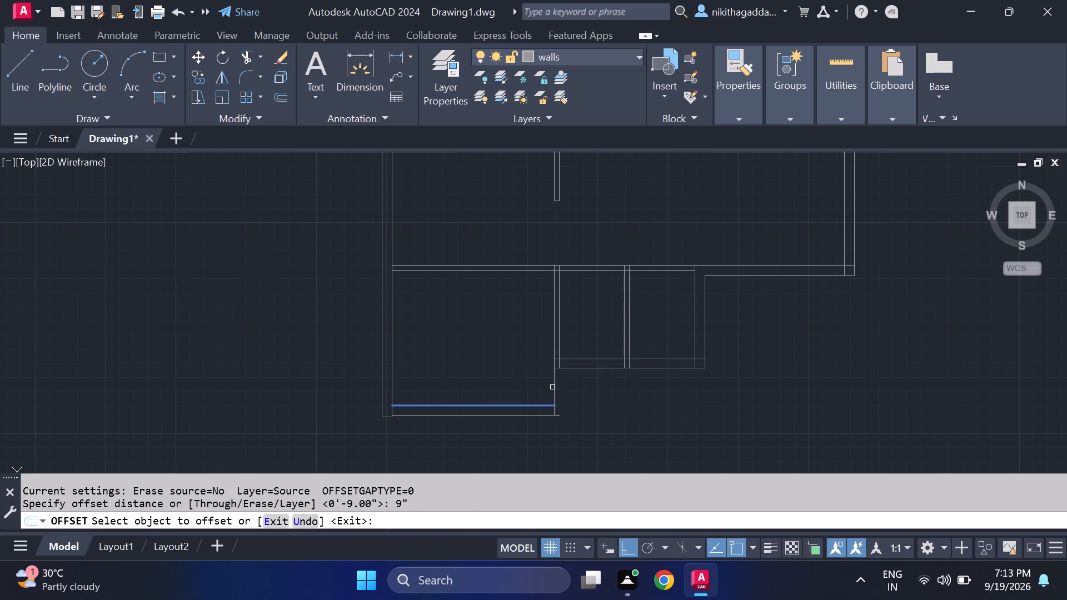
click(552, 388)
click(605, 401)
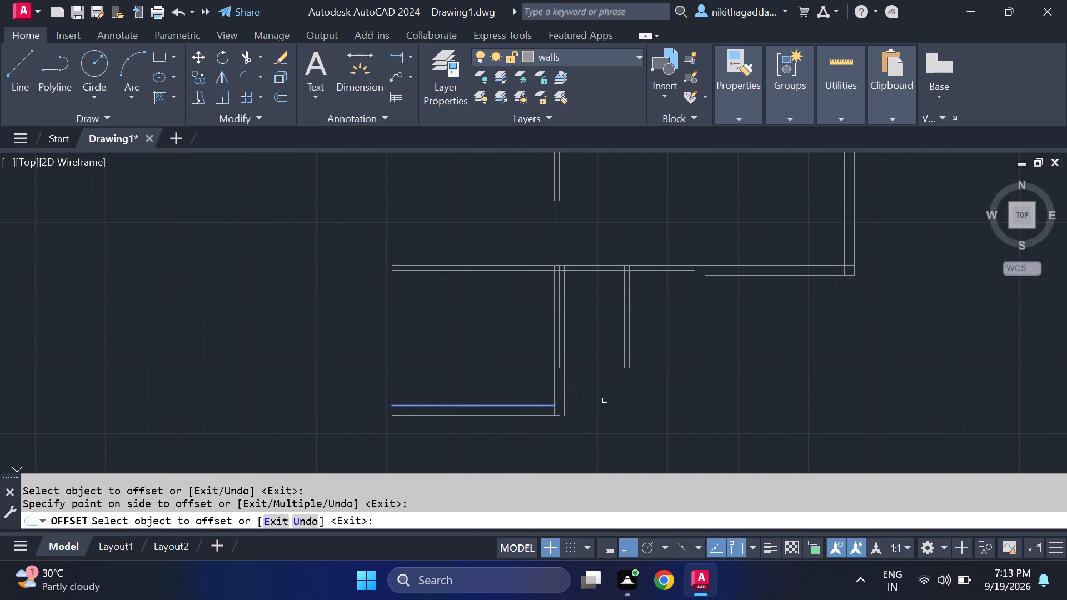
Trim the new offset line above the lower outer line of the small rooms' bottom wall.
key(Escape)
text(tr)
key(Return)
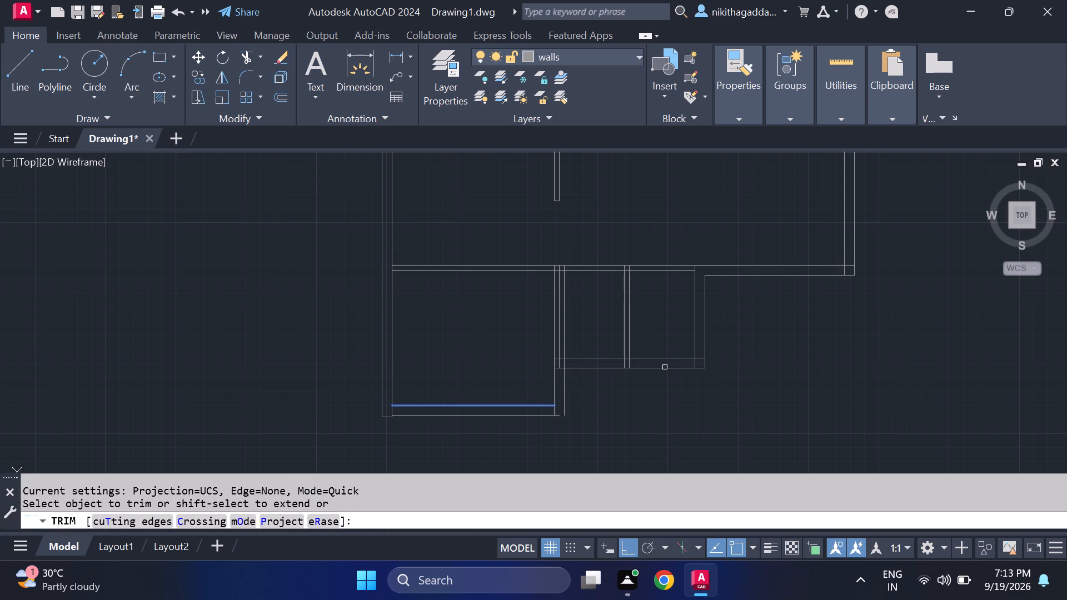
scroll(544, 371, up, 1)
click(577, 358)
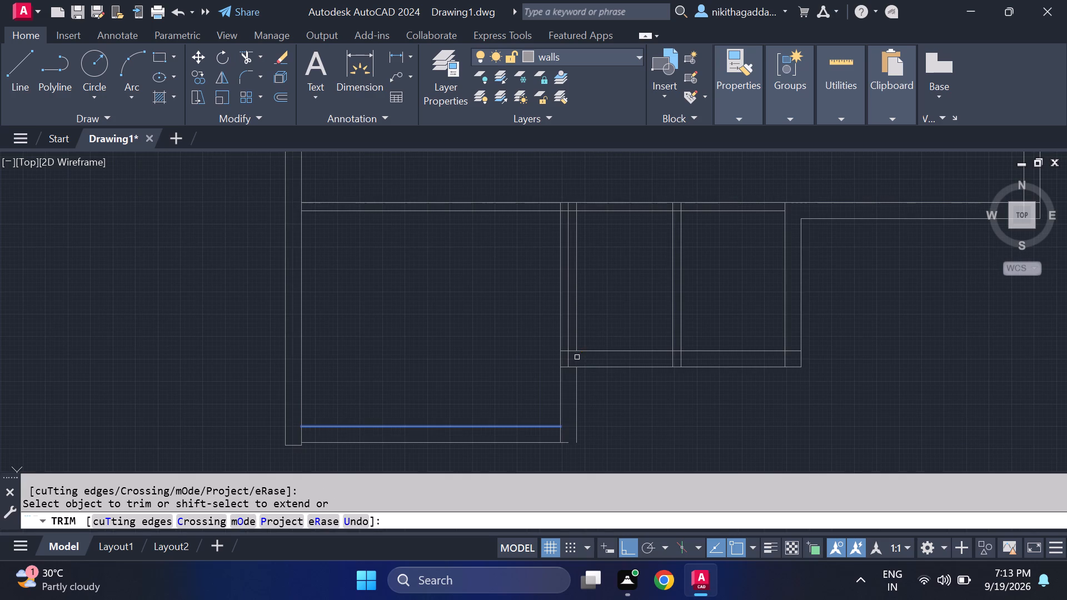
drag(575, 337, 574, 332)
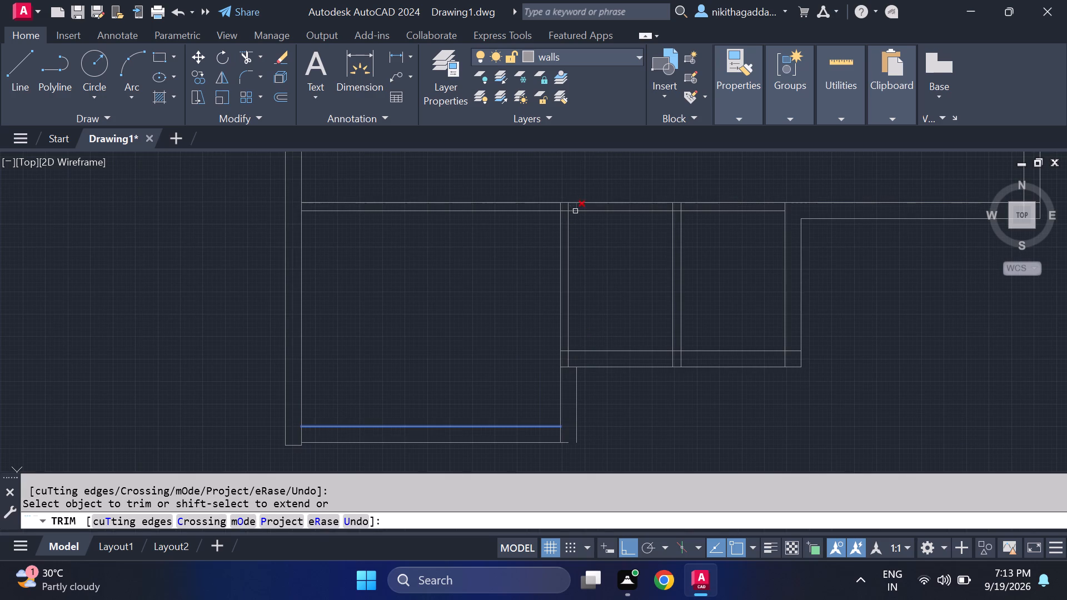
click(576, 207)
Extend the bottom exterior wall's outer line to the new 9" offset line, closing the bottom-left room's outer corner.
key(Escape)
text(ex)
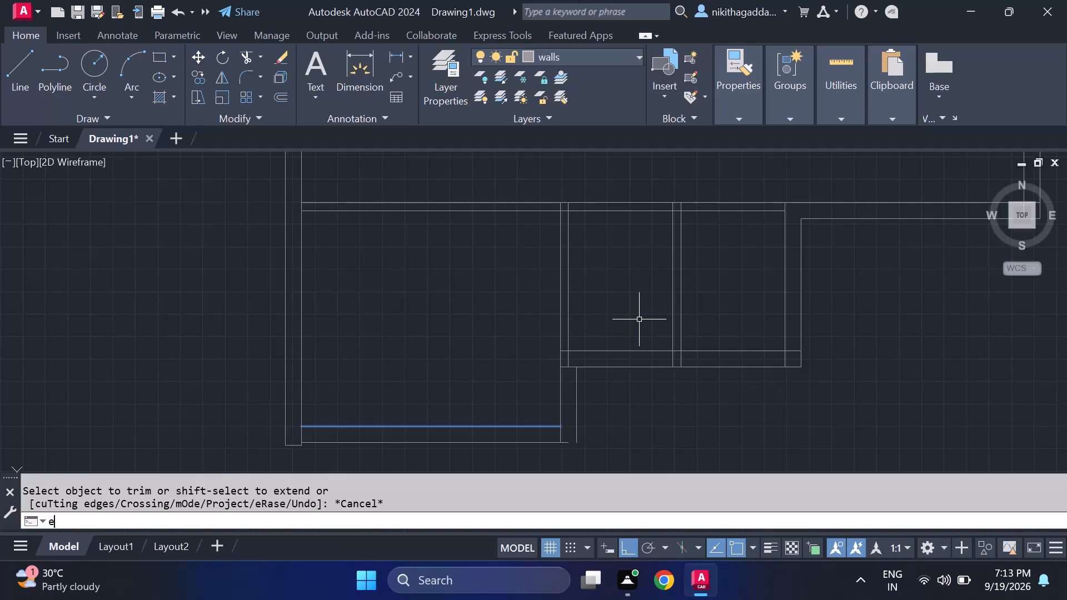
key(Return)
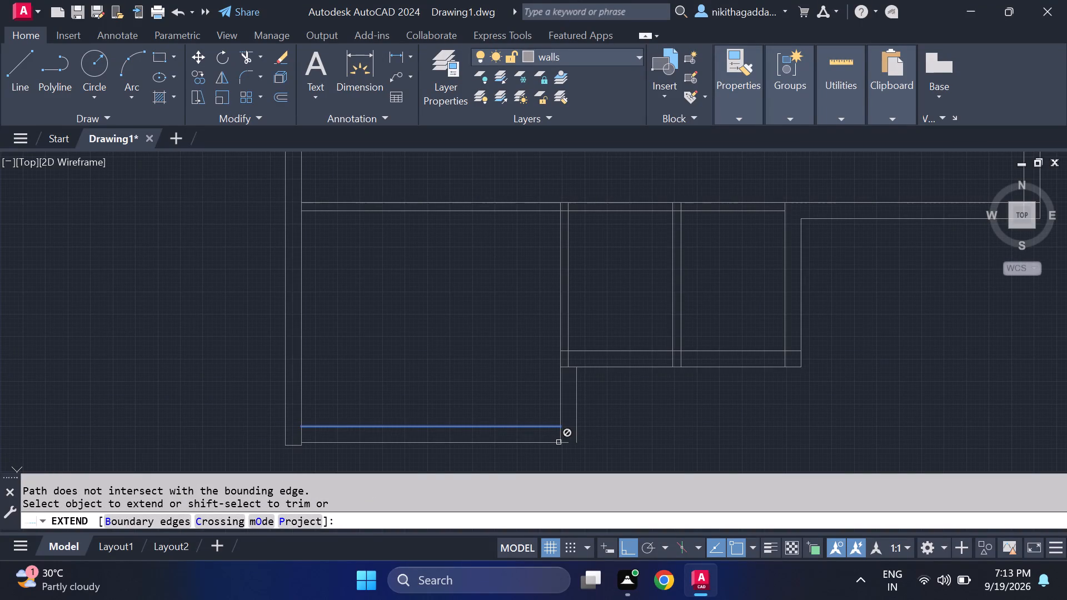
click(544, 443)
key(Escape)
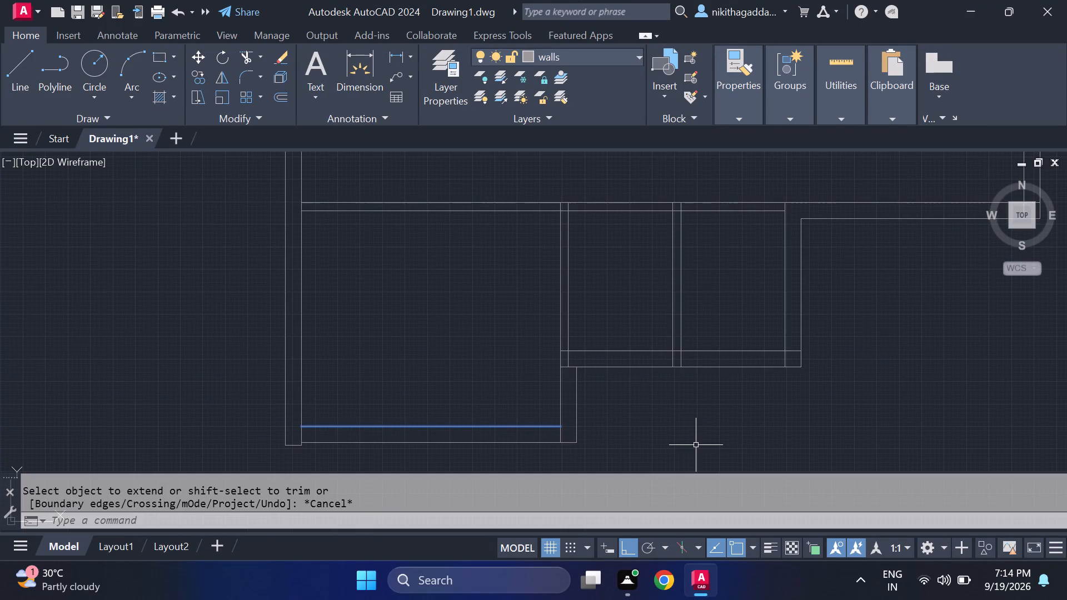
Trim the inner vertical line's stub between the bottom exterior wall's two lines at the bottom-left room's right corner.
text(tr)
key(Return)
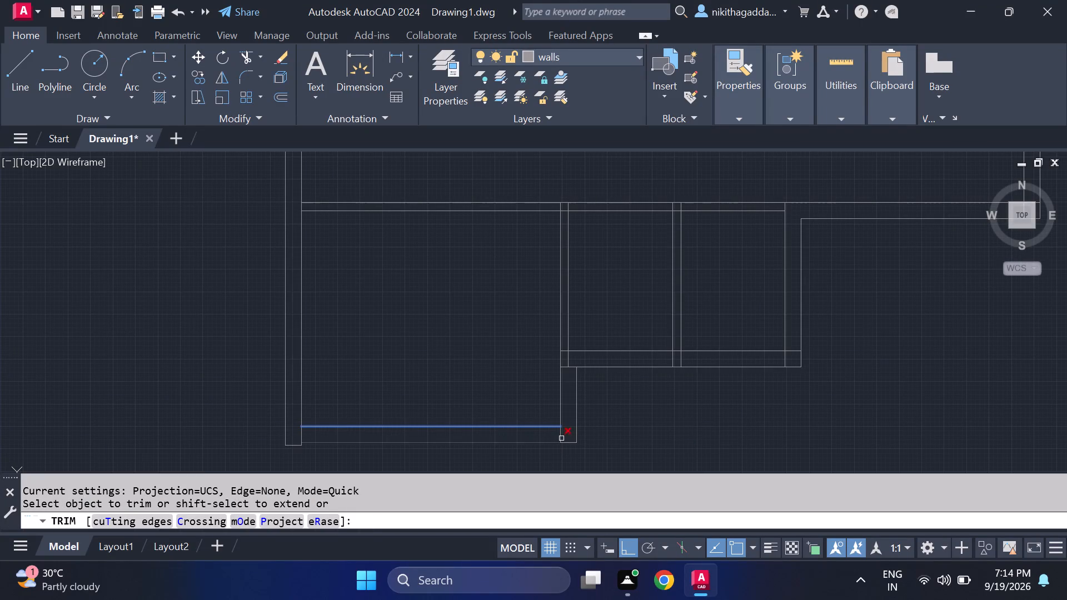
click(562, 437)
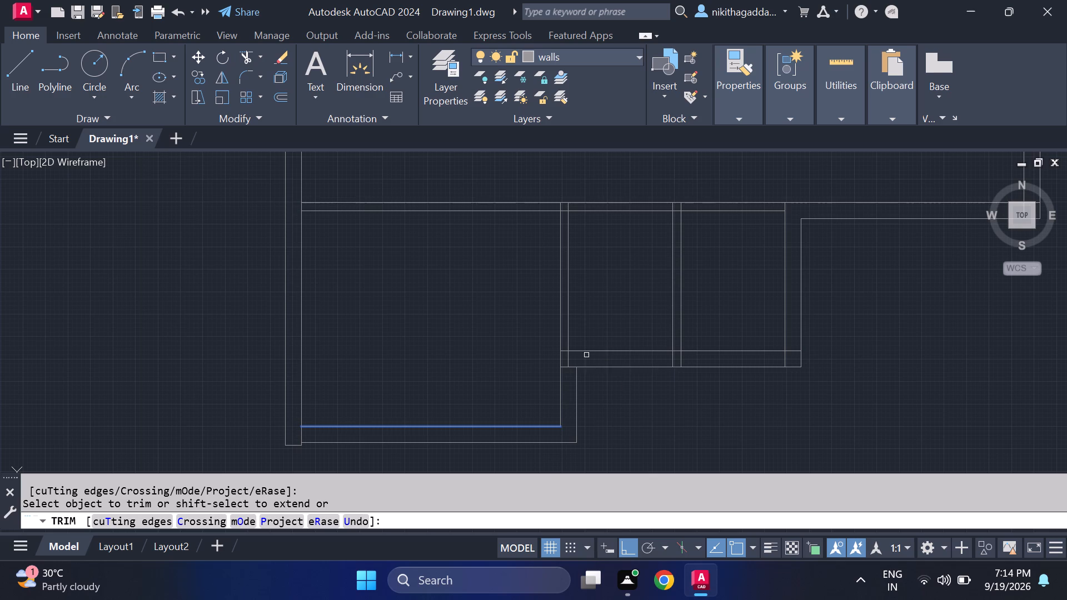
Trim the overlapping lines where the bottom-left room's right wall meets the small rooms' bottom wall, opening up the junction.
scroll(577, 352, up, 3)
click(546, 372)
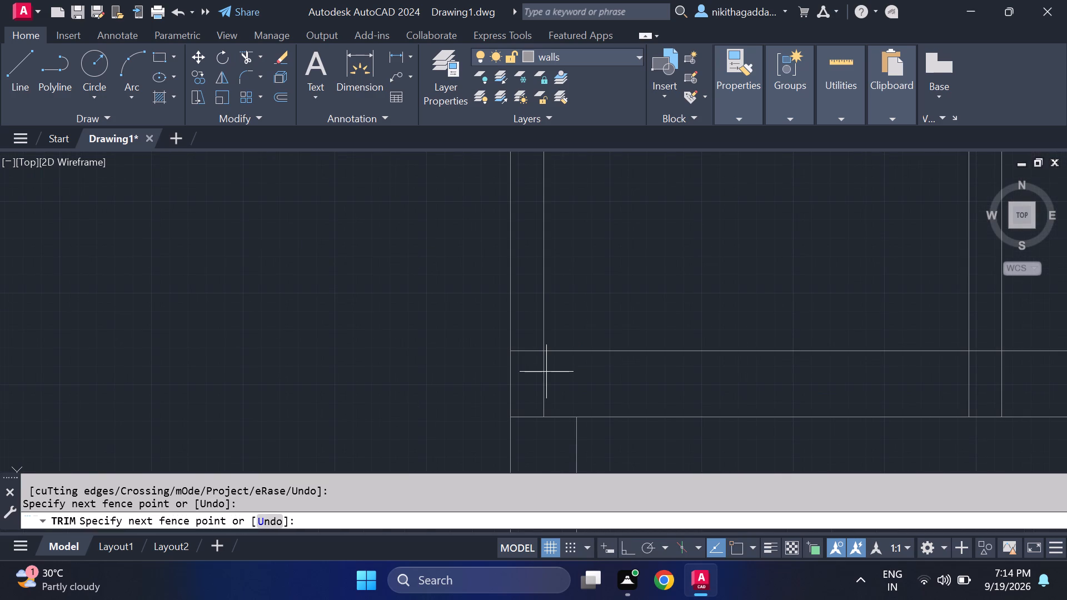
click(533, 424)
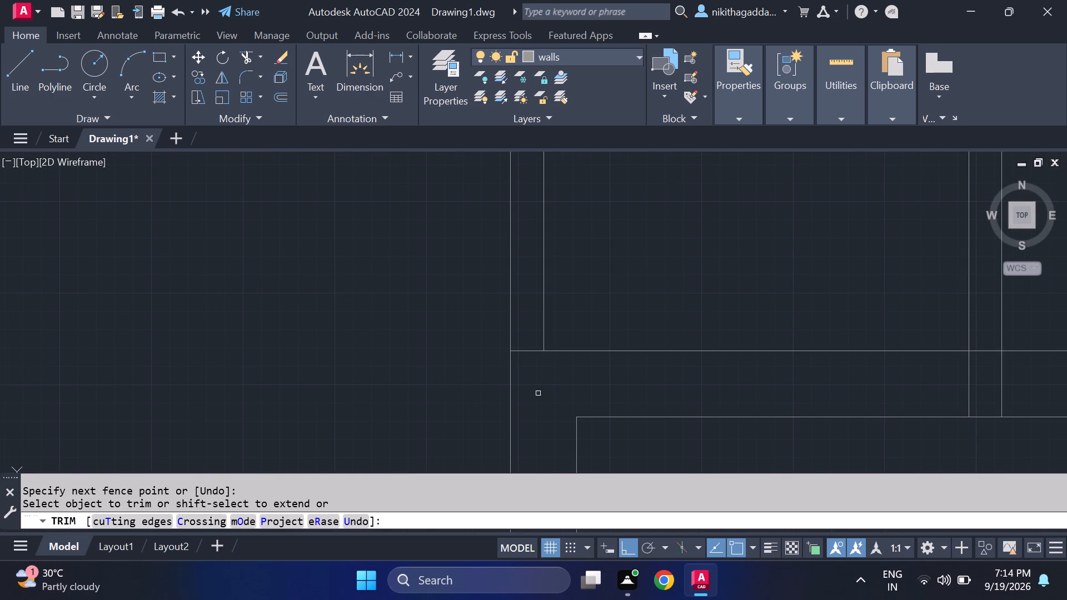
click(532, 353)
Trim the overlapping lines where the partition between the two small rooms meets their bottom wall.
scroll(587, 382, down, 3)
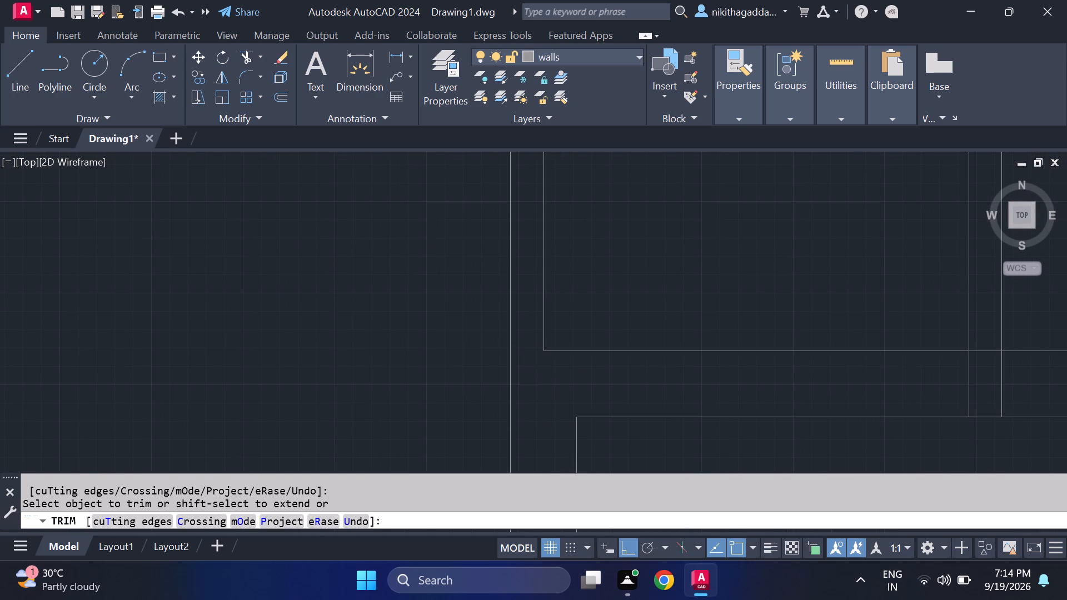
middle_drag(672, 422, 642, 392)
scroll(653, 399, down, 1)
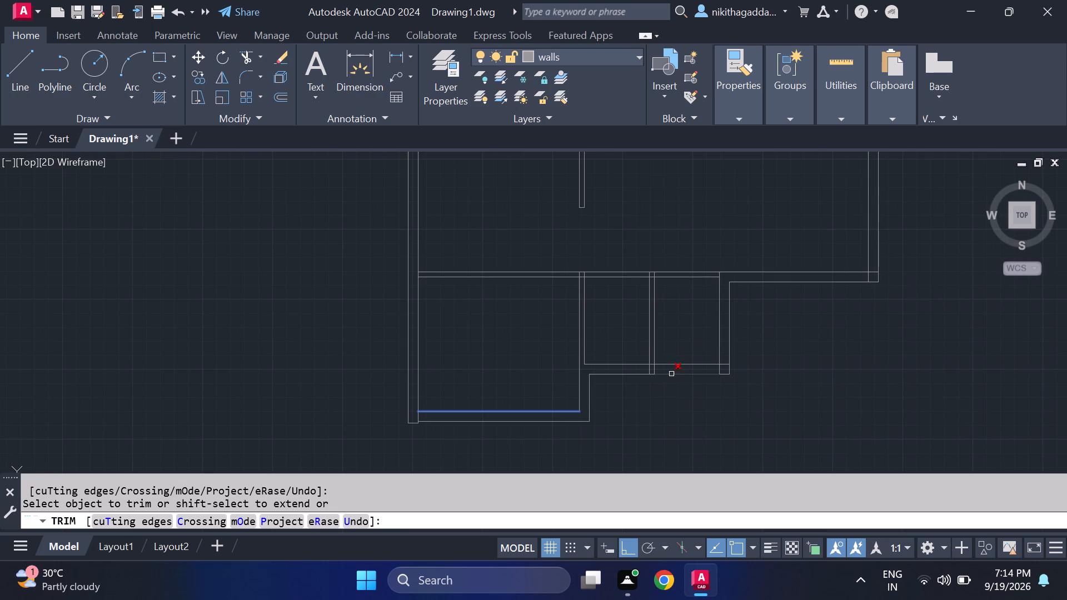
scroll(650, 364, up, 2)
scroll(650, 364, down, 1)
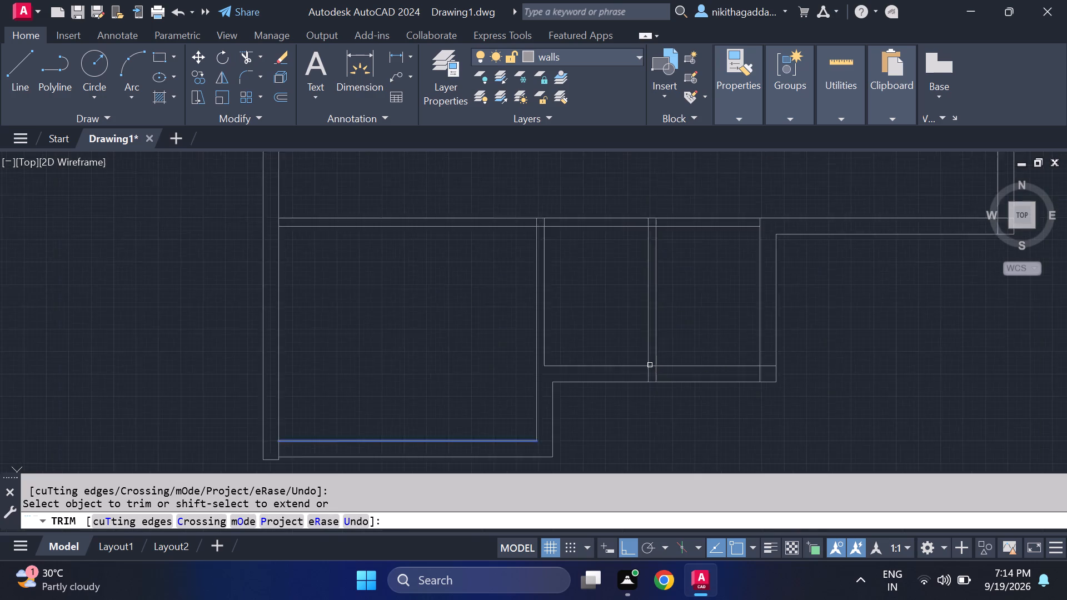
scroll(650, 365, down, 1)
scroll(656, 381, up, 1)
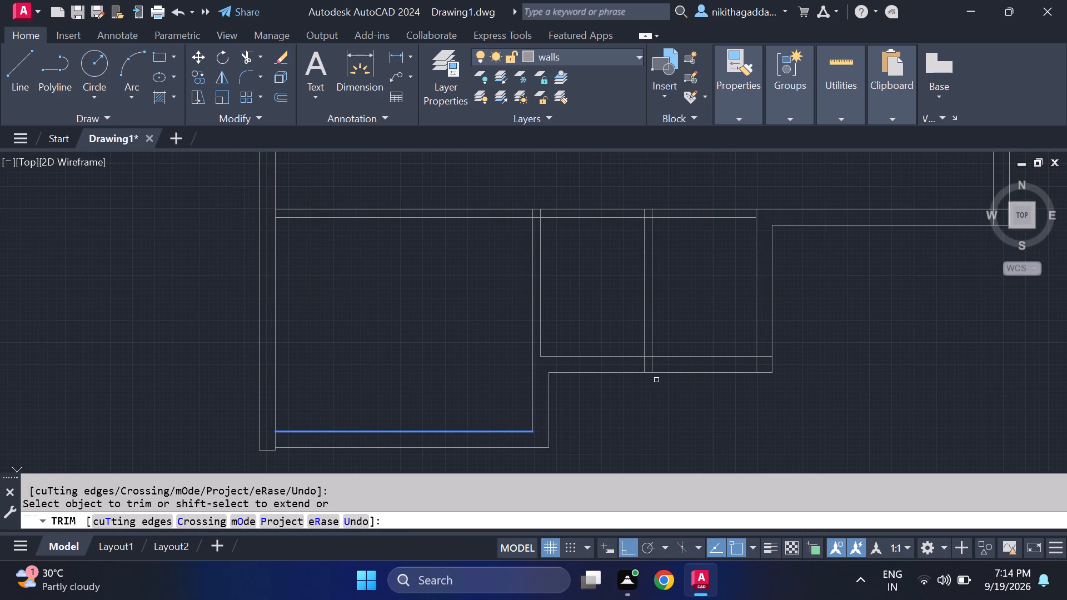
scroll(656, 380, up, 2)
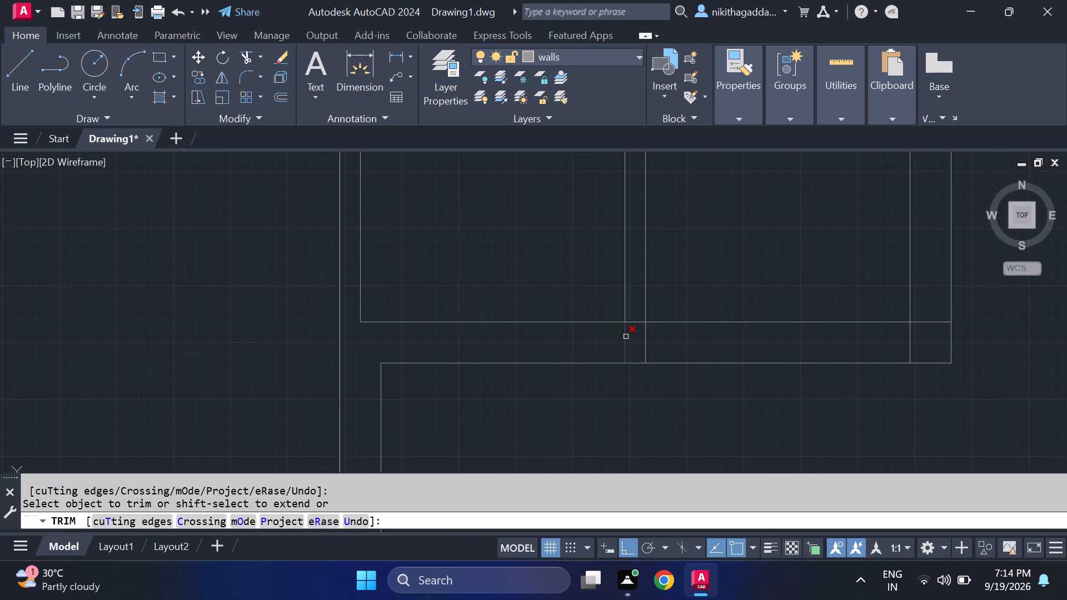
click(626, 336)
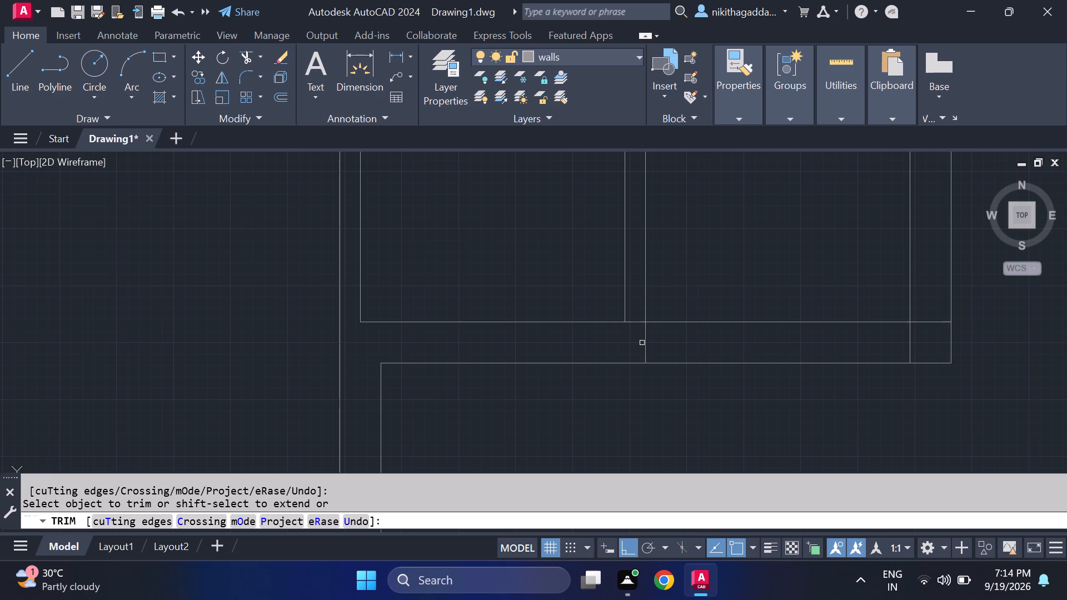
click(646, 343)
click(635, 322)
Trim the crossing inner line stubs at the right small room's bottom-right exterior corner and end the trimming.
scroll(678, 358, down, 3)
scroll(740, 362, up, 2)
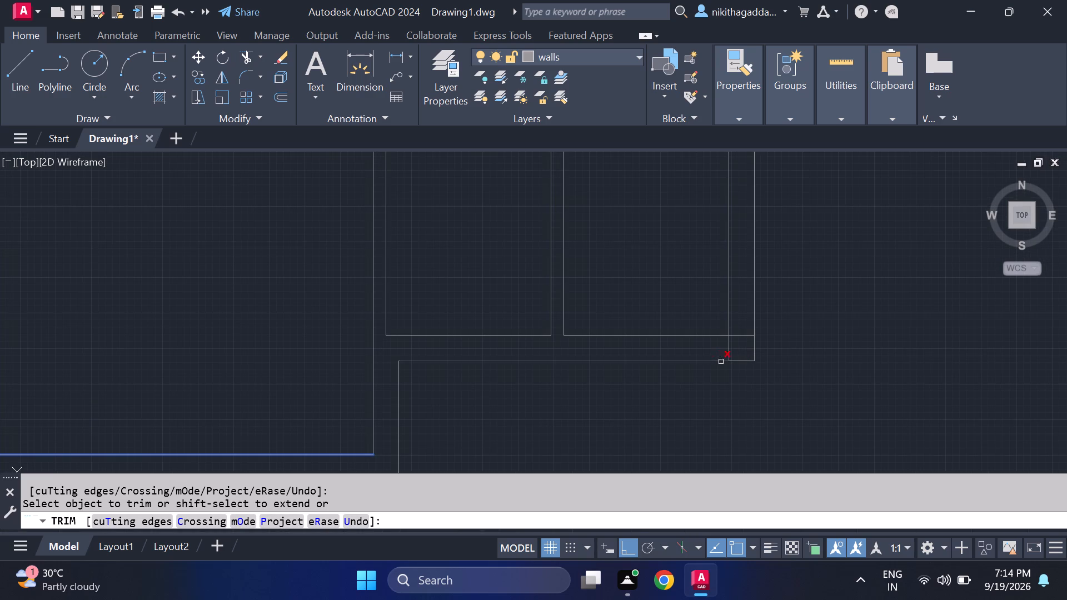
drag(729, 349, 750, 333)
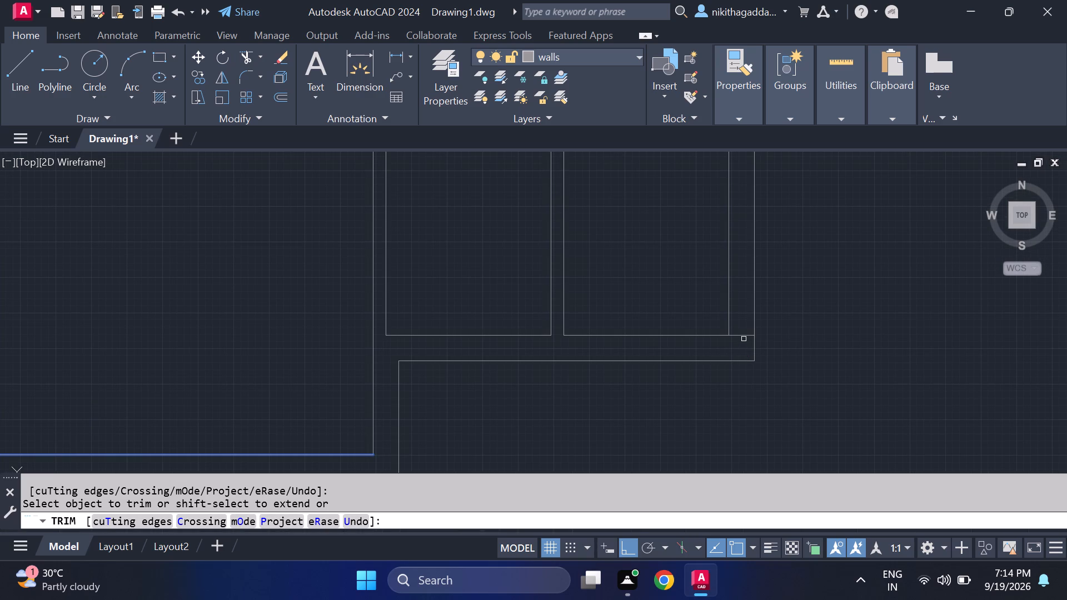
click(744, 337)
scroll(744, 337, down, 2)
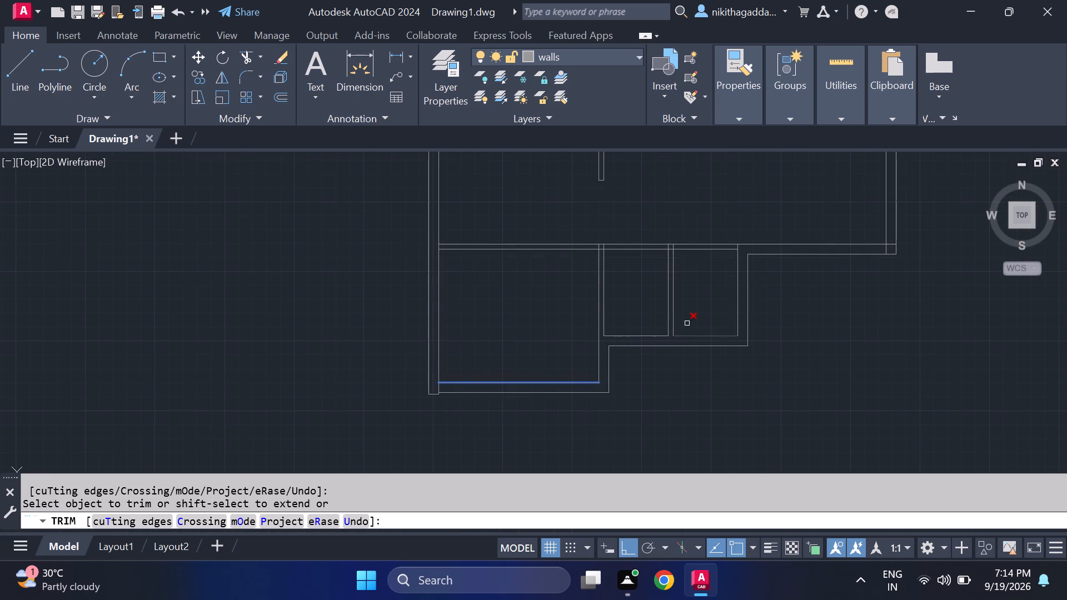
middle_drag(650, 294, 676, 337)
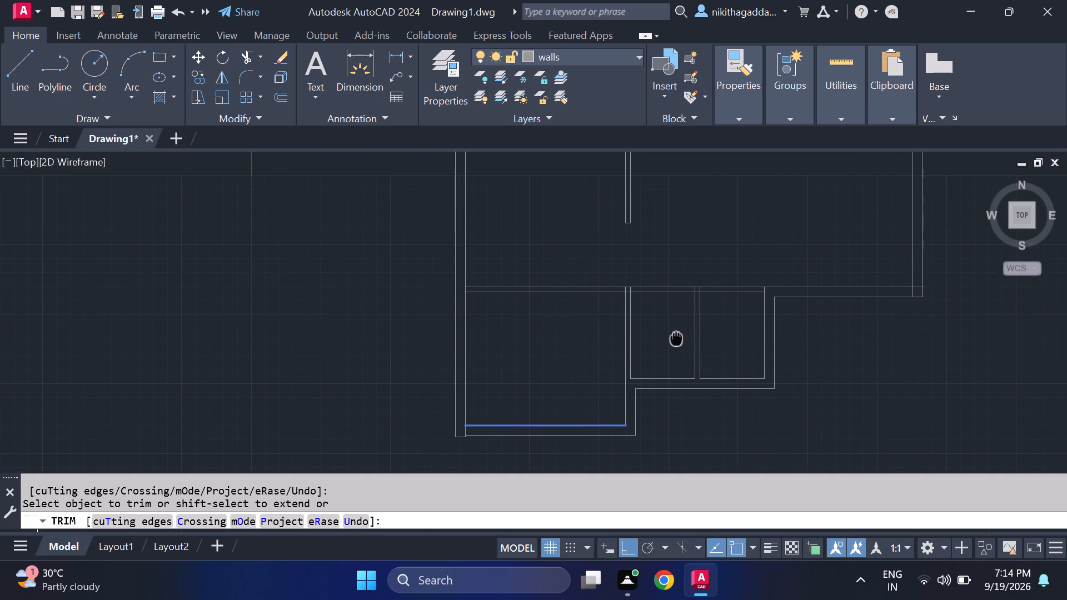
middle_drag(676, 337, 601, 342)
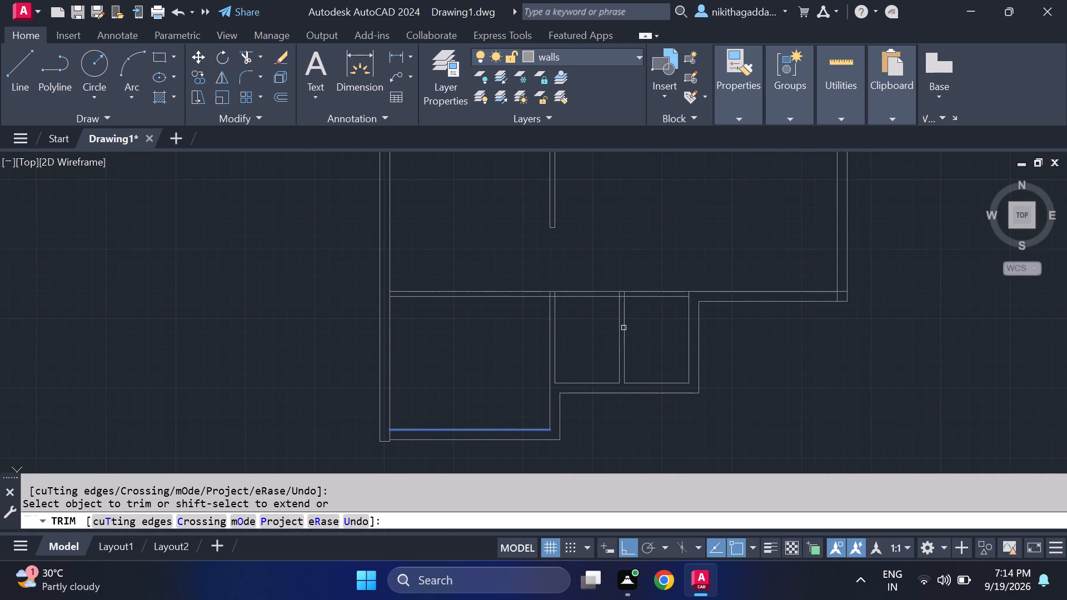
key(Escape)
key(Return)
key(Return)
key(Return)
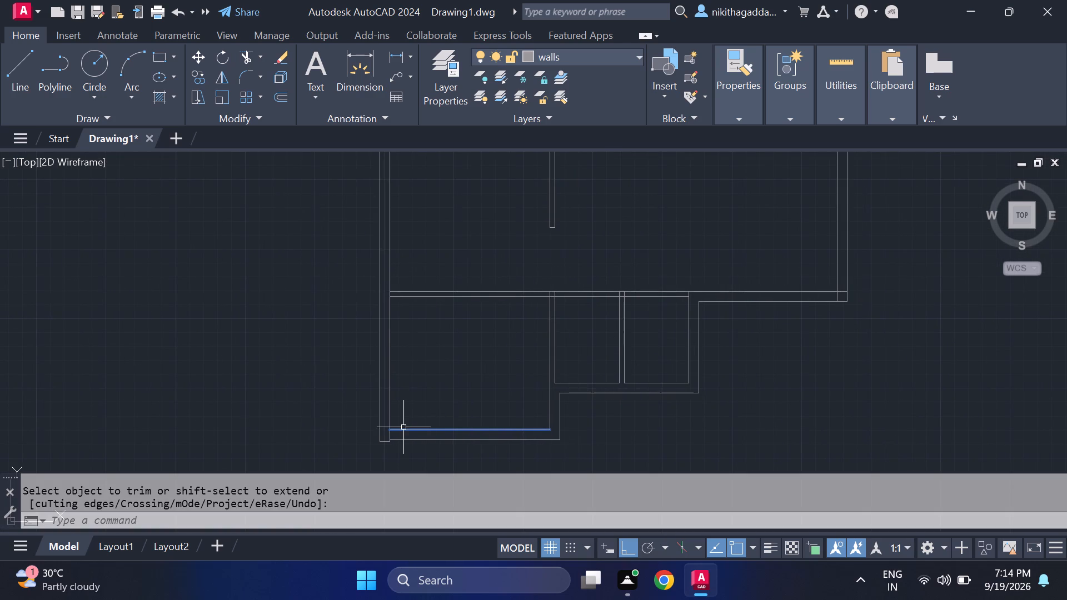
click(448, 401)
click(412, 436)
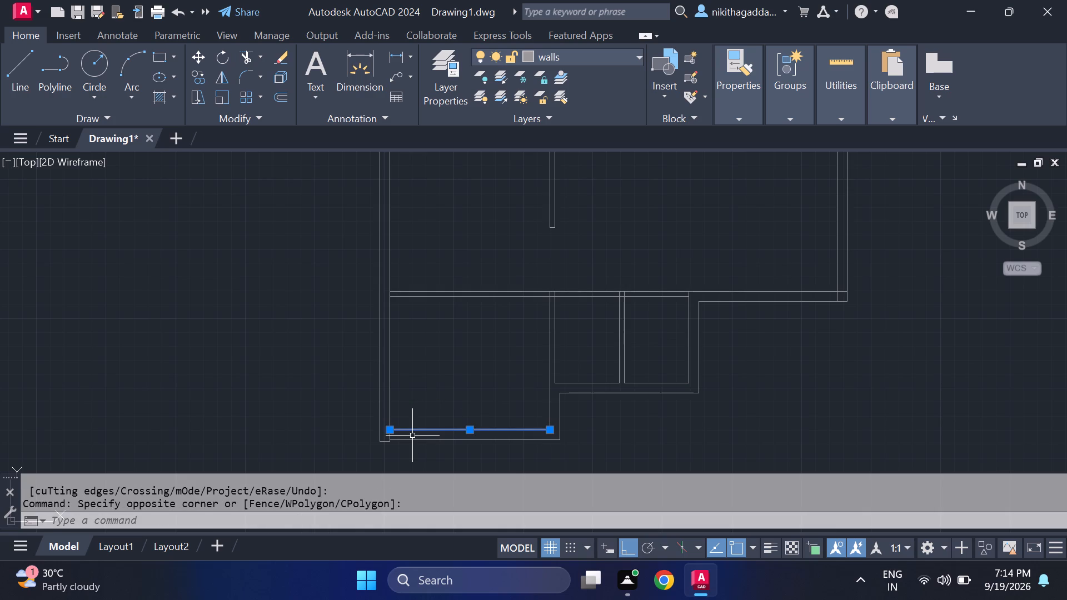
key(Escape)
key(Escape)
Draw two short horizontal lines across the right small room's right exterior wall, marking the two ends of an opening.
key(l)
key(Return)
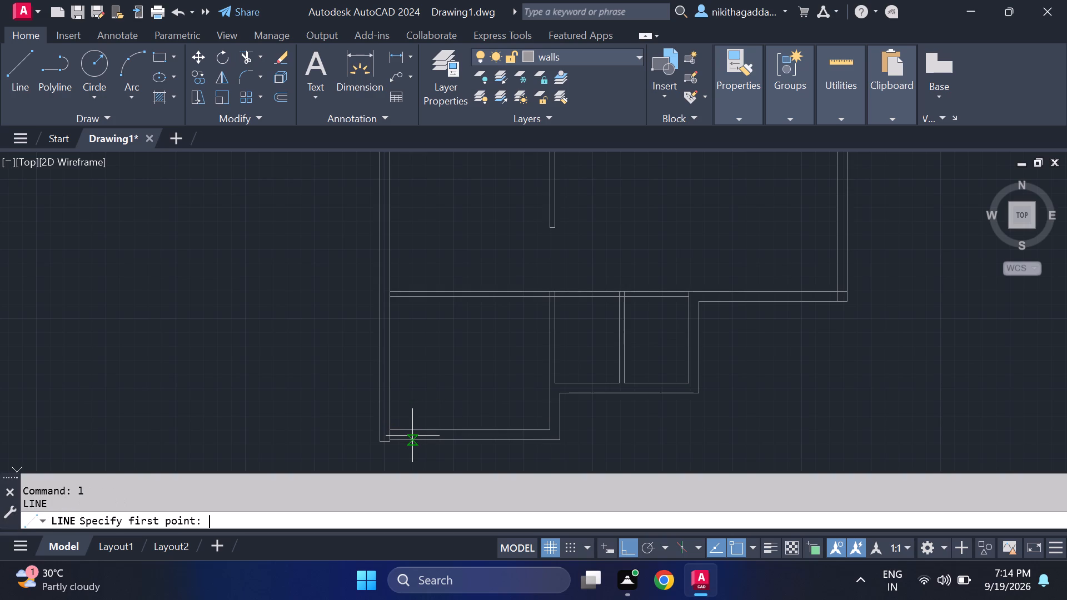
click(687, 357)
click(701, 360)
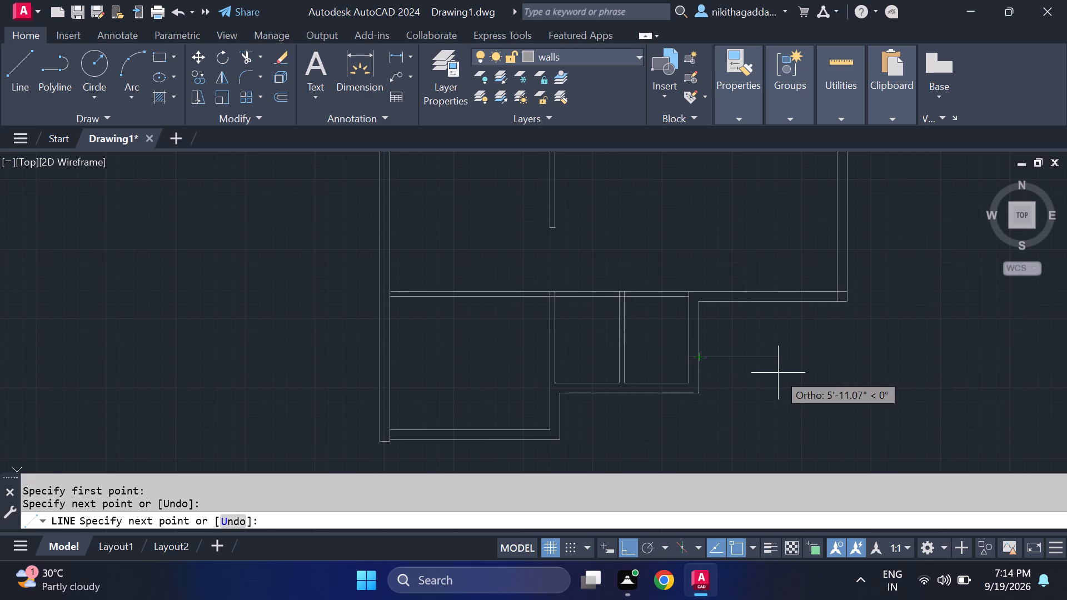
key(Return)
key(Return)
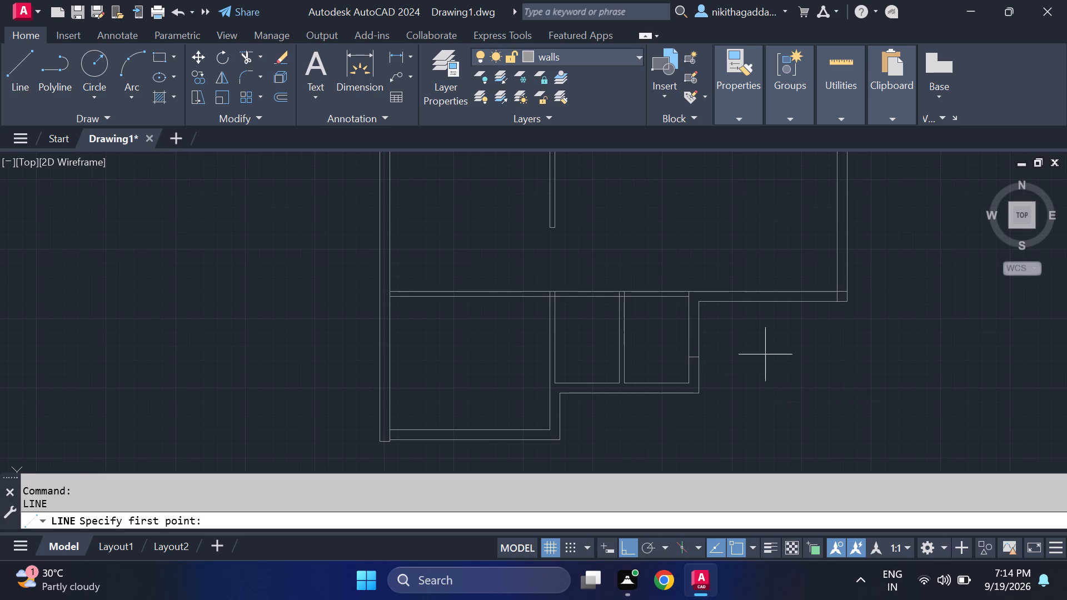
scroll(687, 316, up, 1)
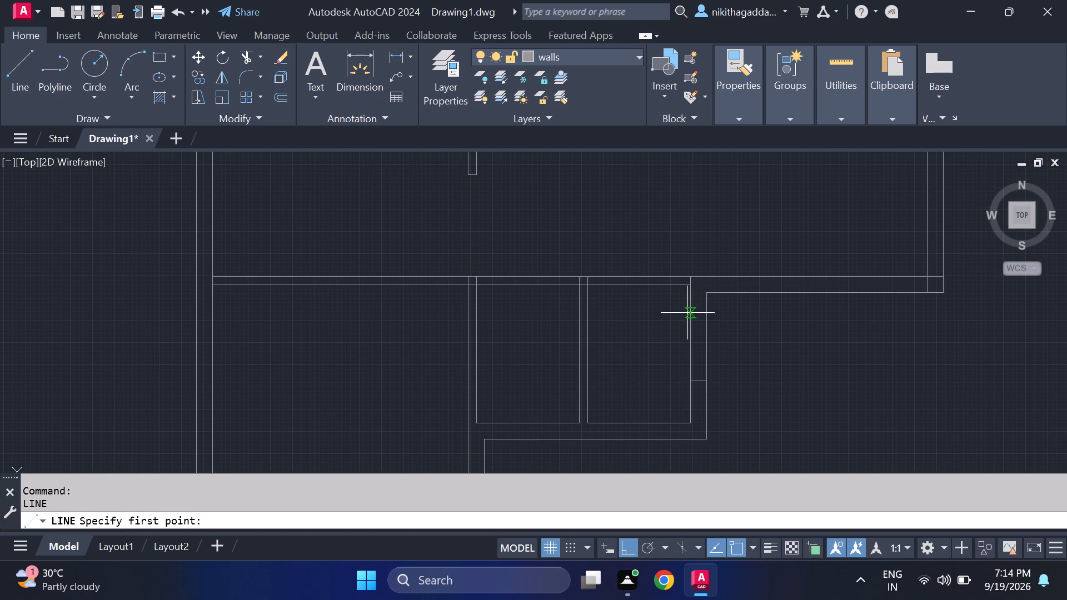
click(687, 312)
click(706, 312)
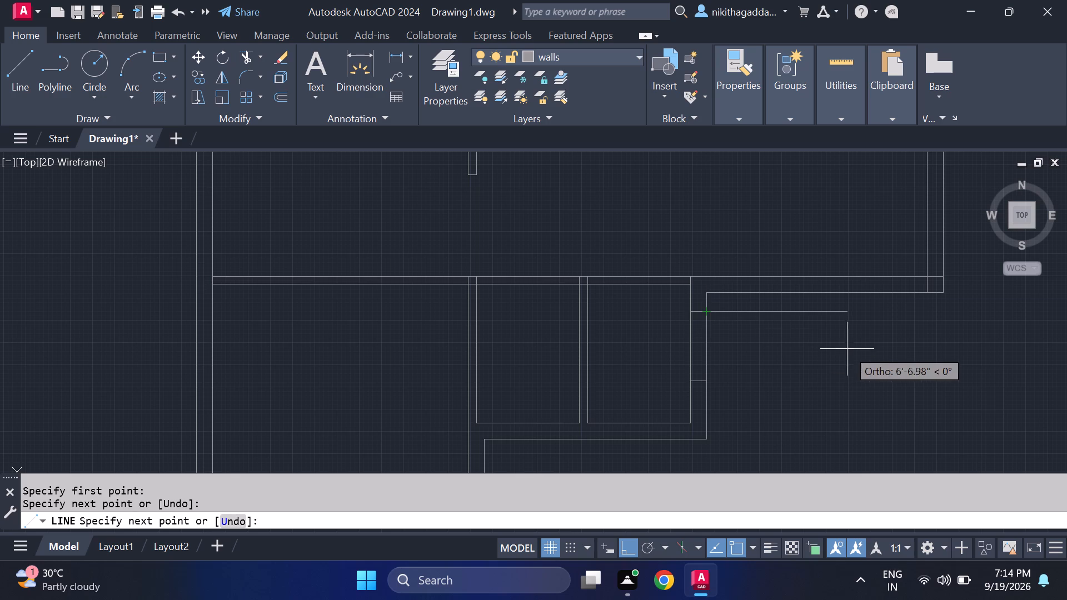
key(Return)
Draw two short vertical lines across the left small room's top wall, marking the two ends of an opening.
key(Return)
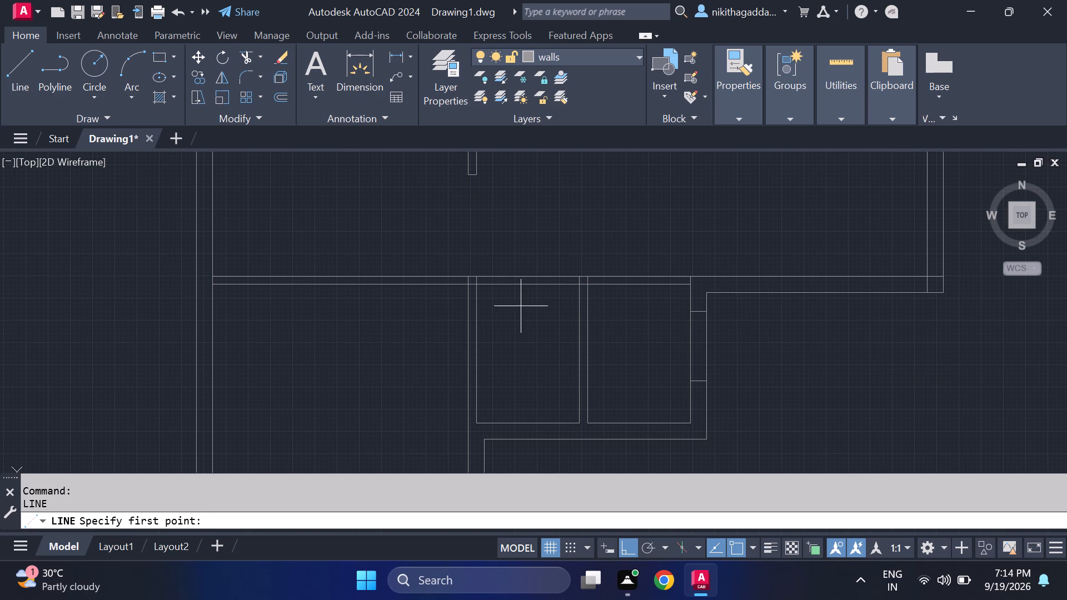
click(503, 277)
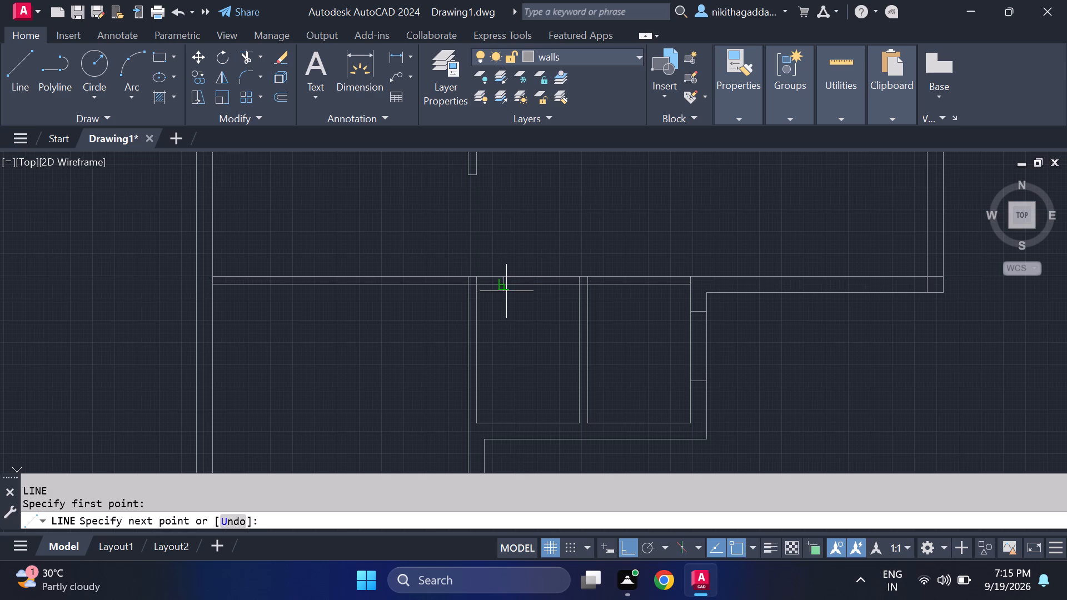
click(506, 287)
key(Return)
key(Return)
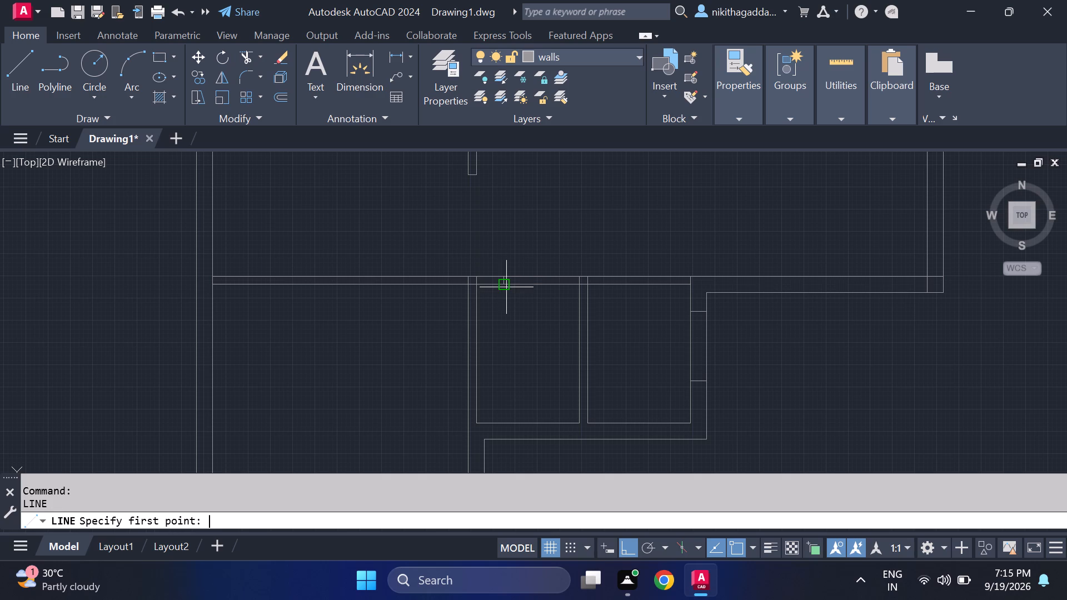
click(550, 277)
click(550, 282)
key(Return)
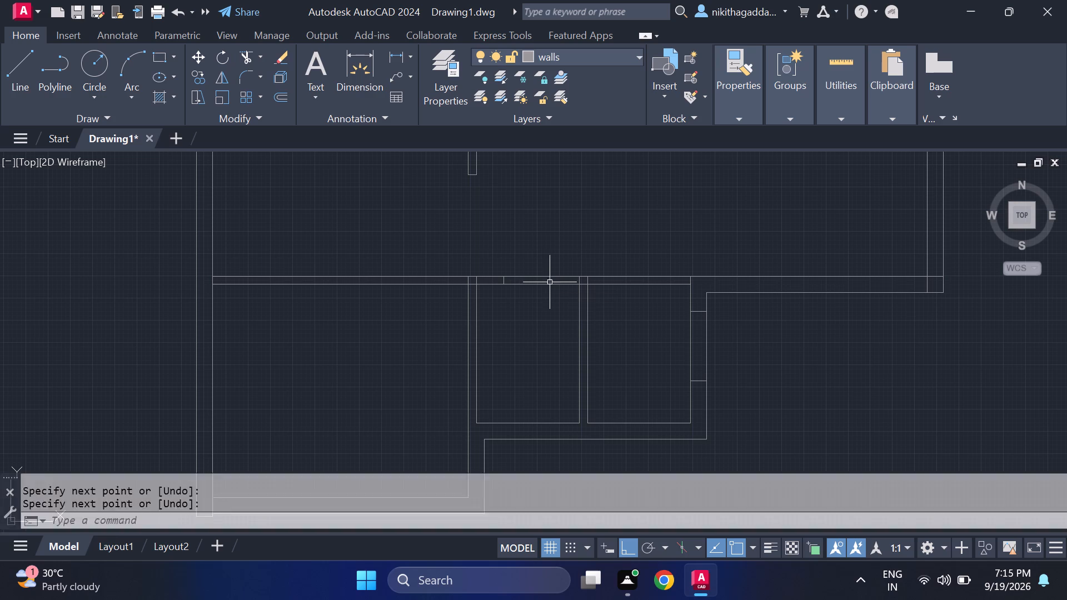
Draw a 3'11" line leftward inside the bottom-left room's top wall from its right wall line, and add a vertical line across the wall there.
key(Return)
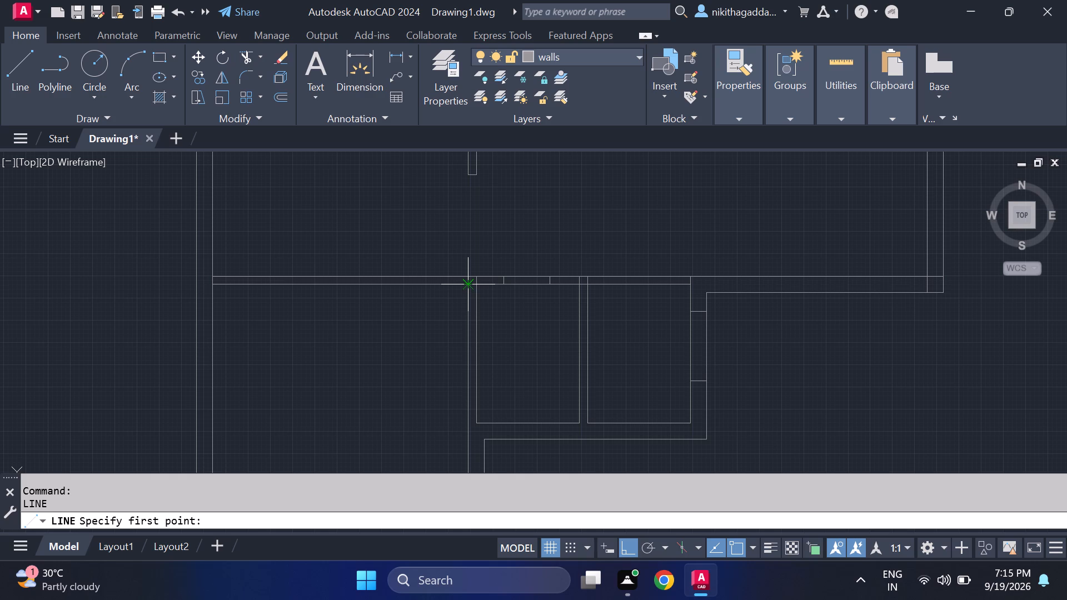
scroll(467, 281, up, 2)
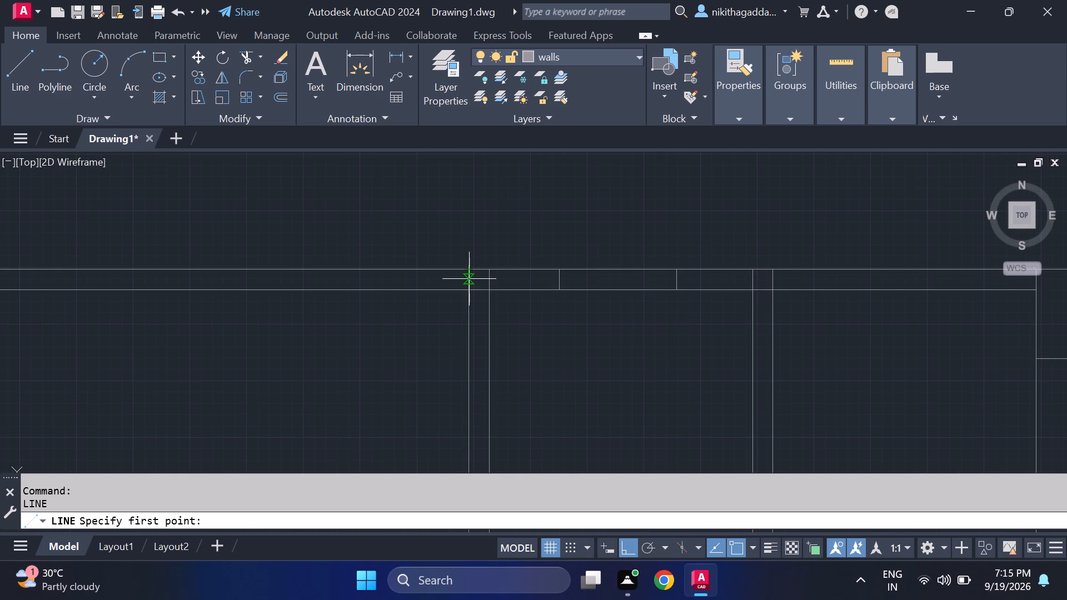
click(469, 279)
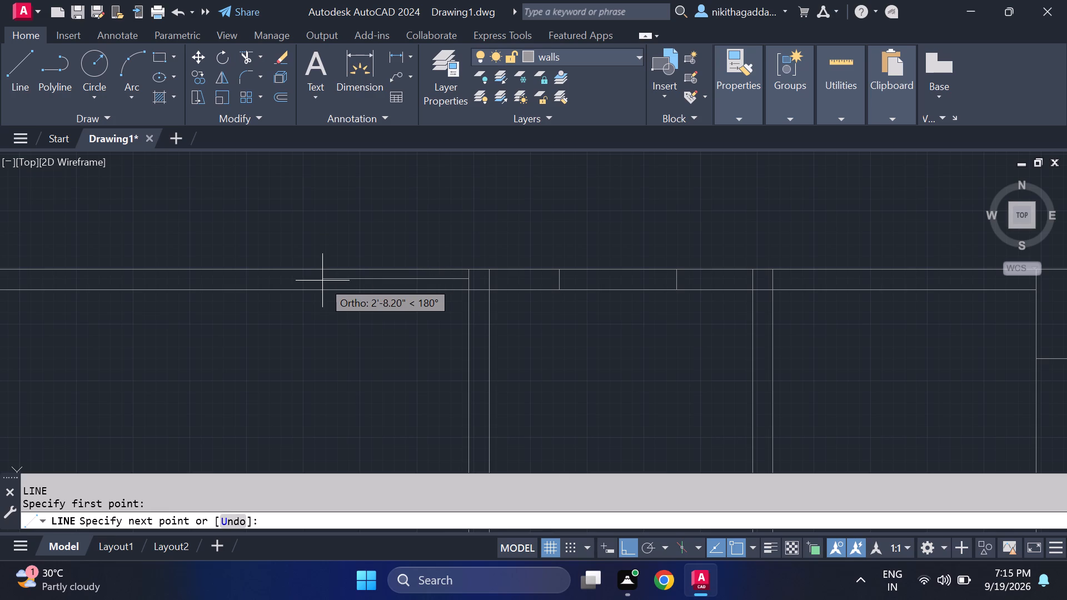
text(3')
text(11)
key(shift+quotedbl)
key(Return)
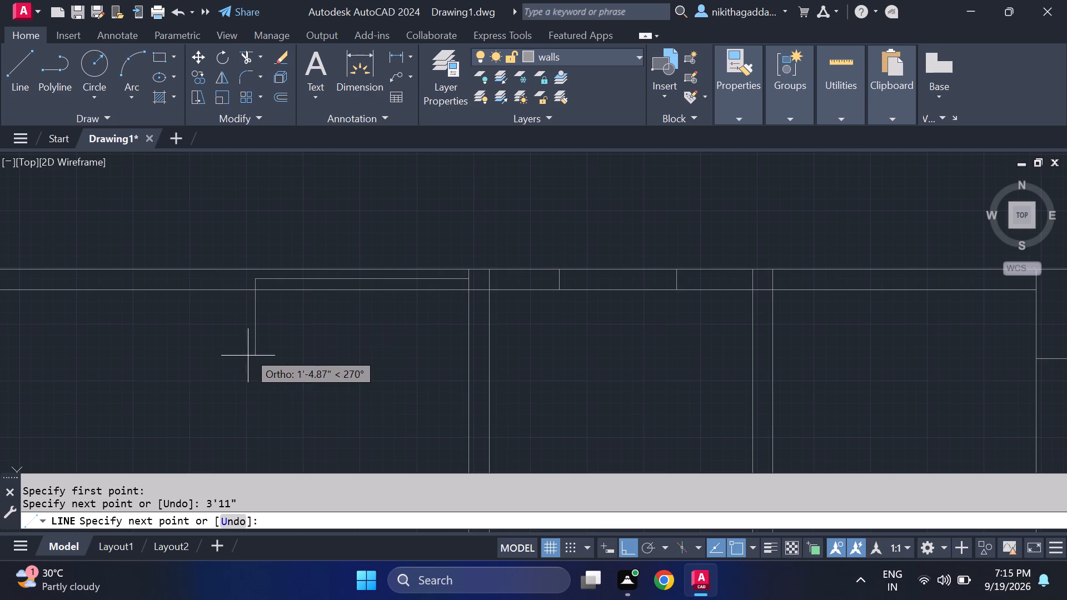
click(251, 284)
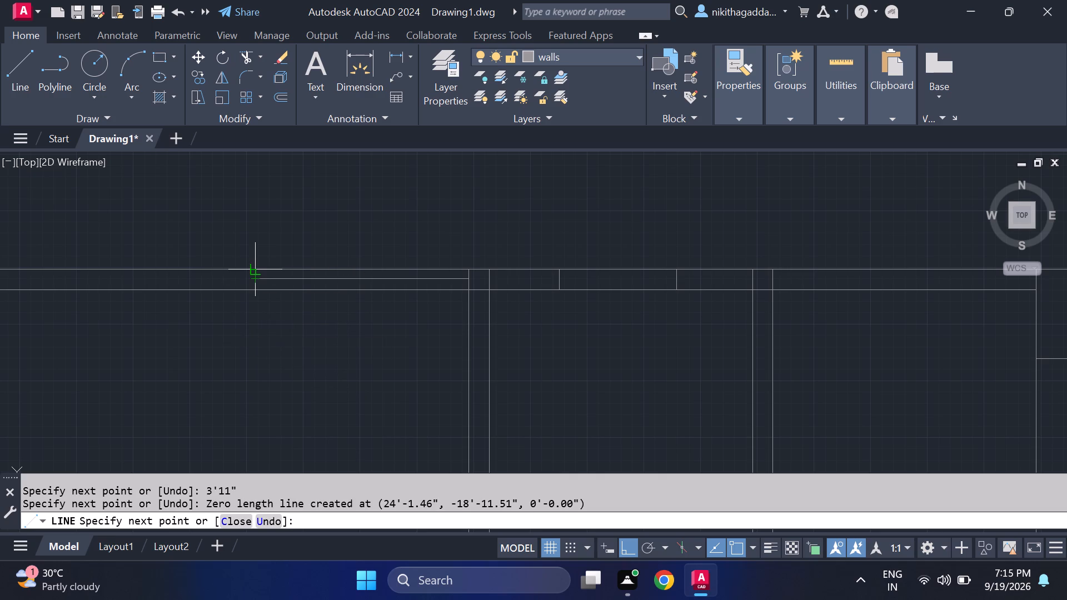
click(252, 267)
click(255, 287)
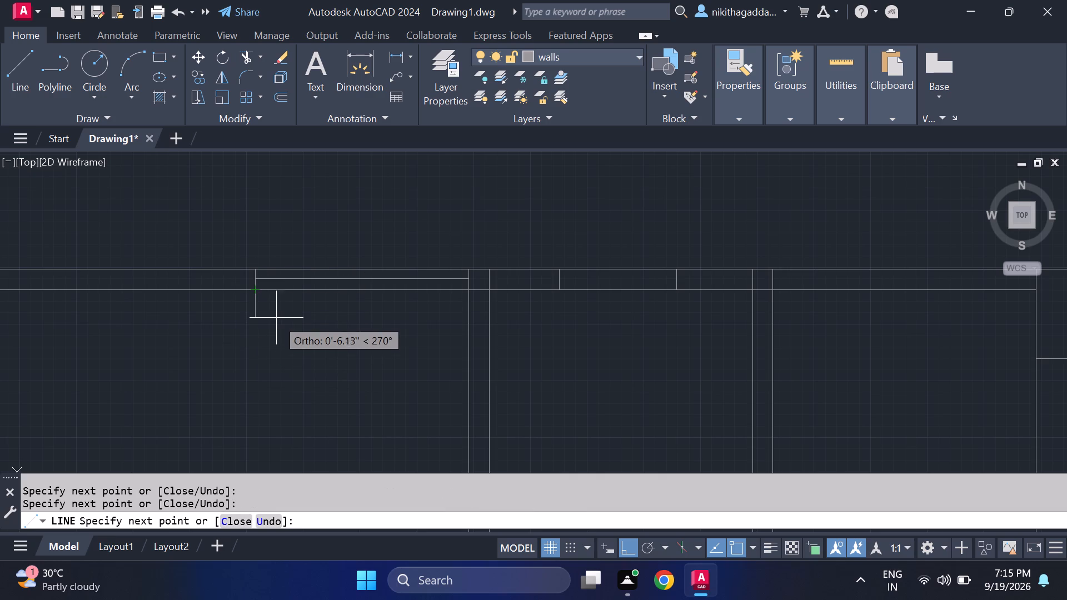
key(Escape)
Trim both wall lines across the 3'11" opening in the bottom-left room's top wall.
text(tr)
key(Return)
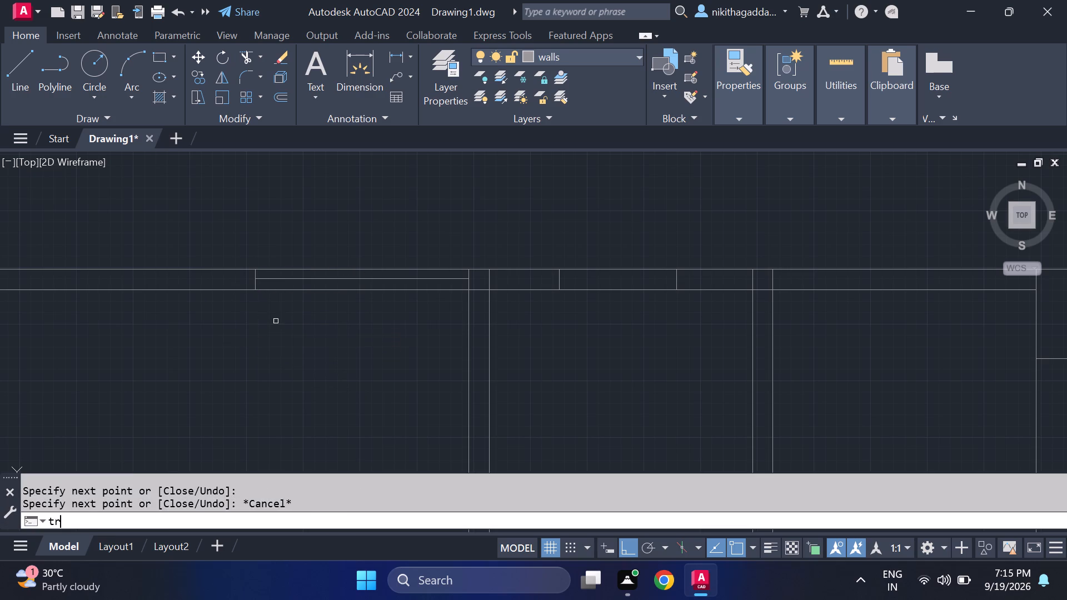
click(335, 269)
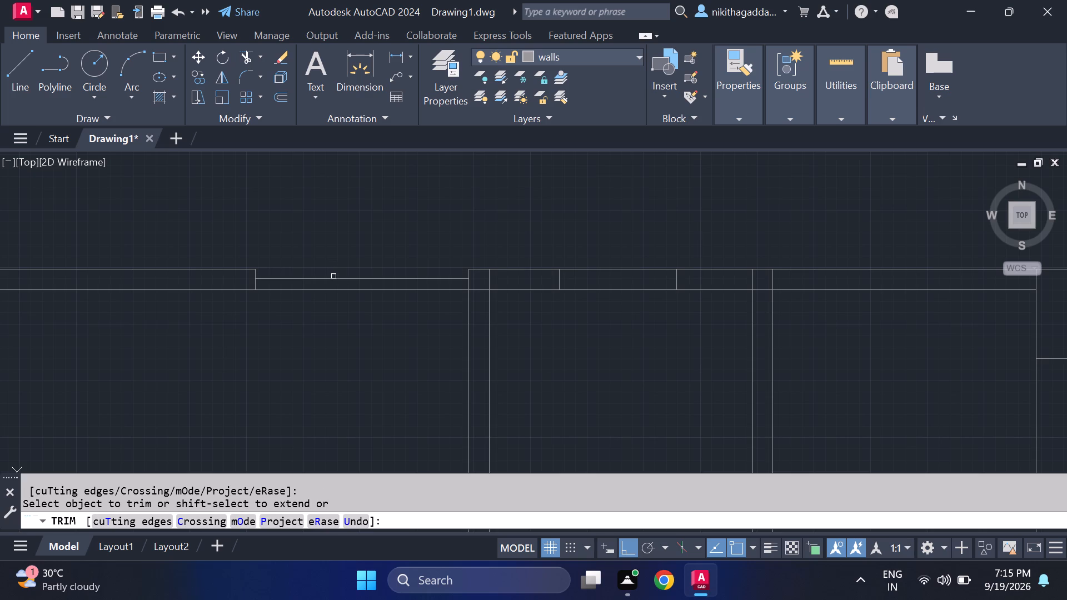
click(324, 291)
Trim the crossing stubs at the left small room's top-left wall junction and the inner wall line across its top opening.
click(479, 289)
click(490, 279)
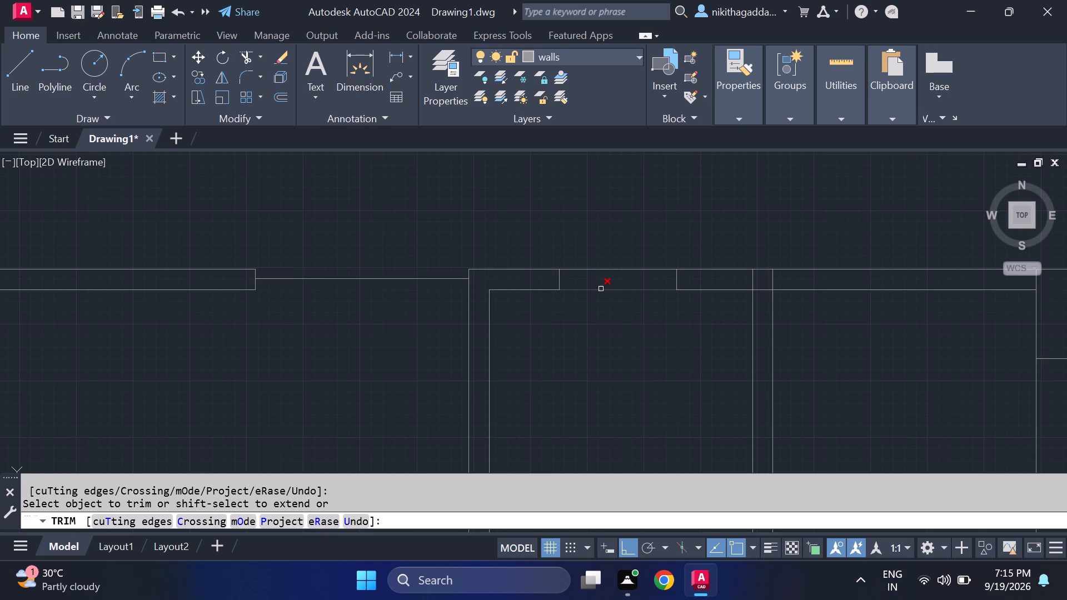
click(606, 290)
Trim the crossing lines where the partition between the two small rooms meets their top wall.
scroll(727, 317, down, 2)
middle_drag(709, 328, 674, 314)
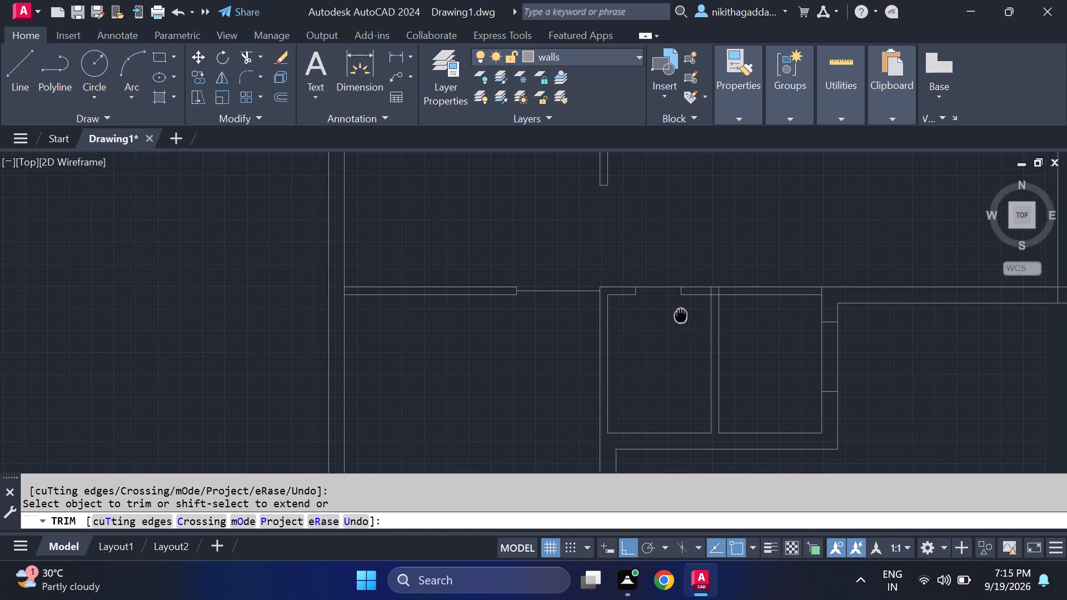
middle_drag(674, 314, 672, 313)
scroll(733, 294, up, 1)
click(693, 283)
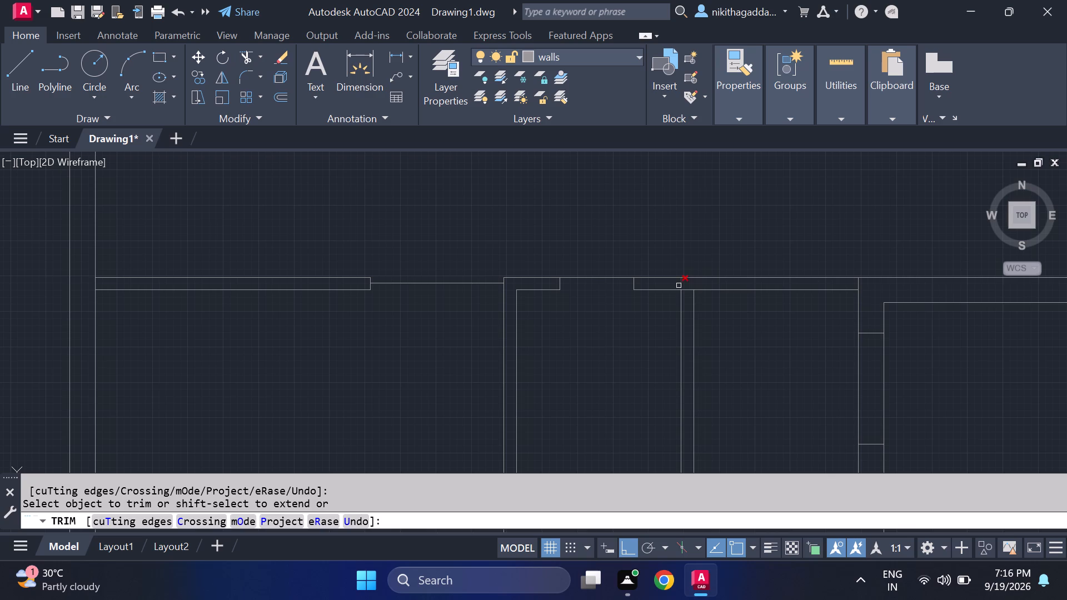
click(678, 286)
click(690, 287)
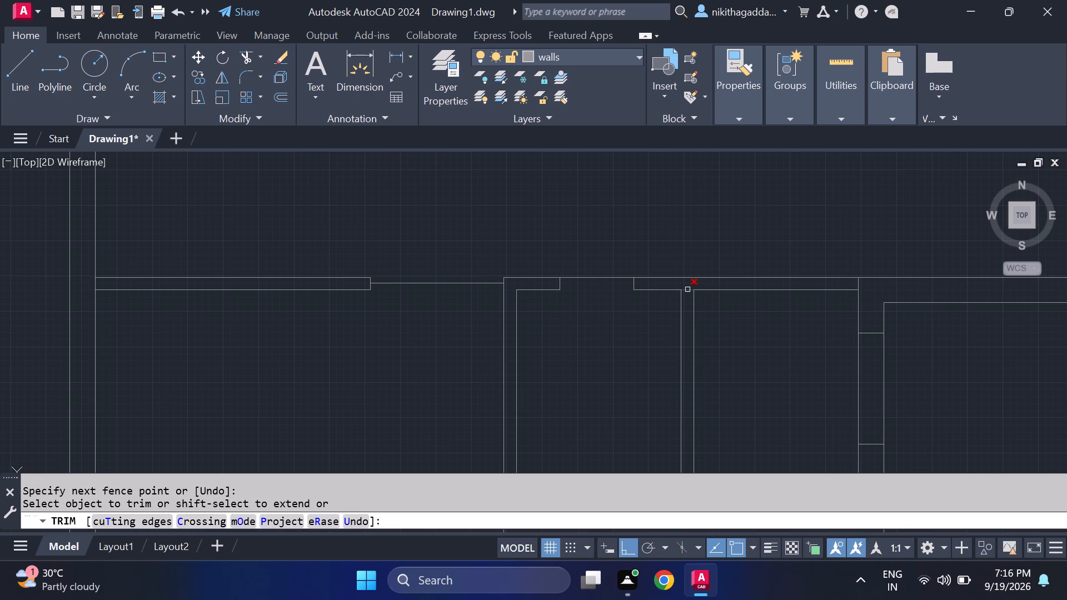
click(687, 289)
Trim both wall lines across the opening in the right small room's exterior wall and end the trimming.
middle_drag(755, 314, 713, 304)
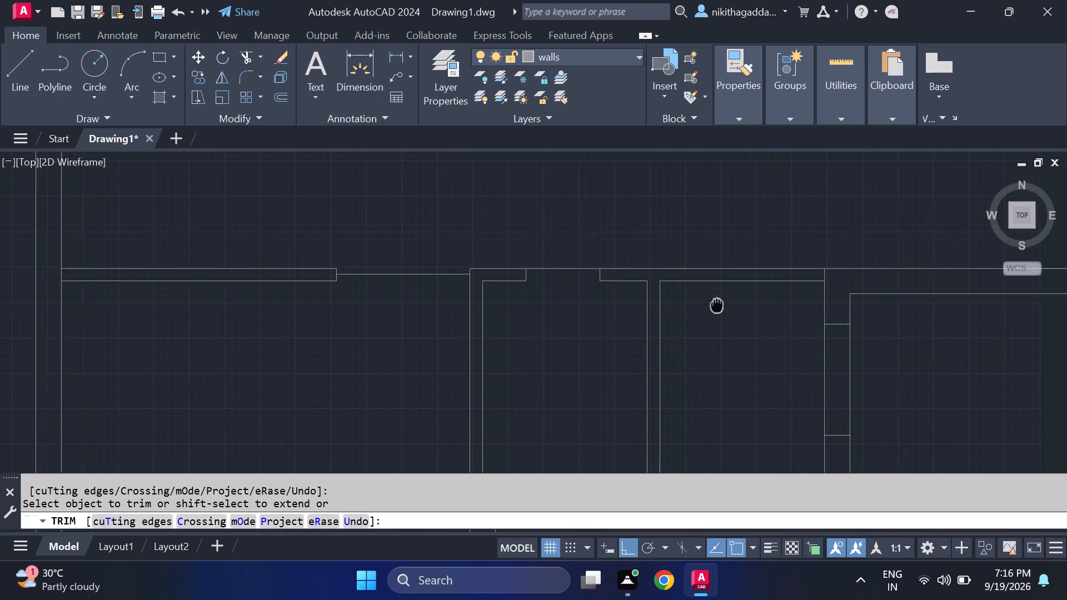
middle_drag(713, 304, 701, 304)
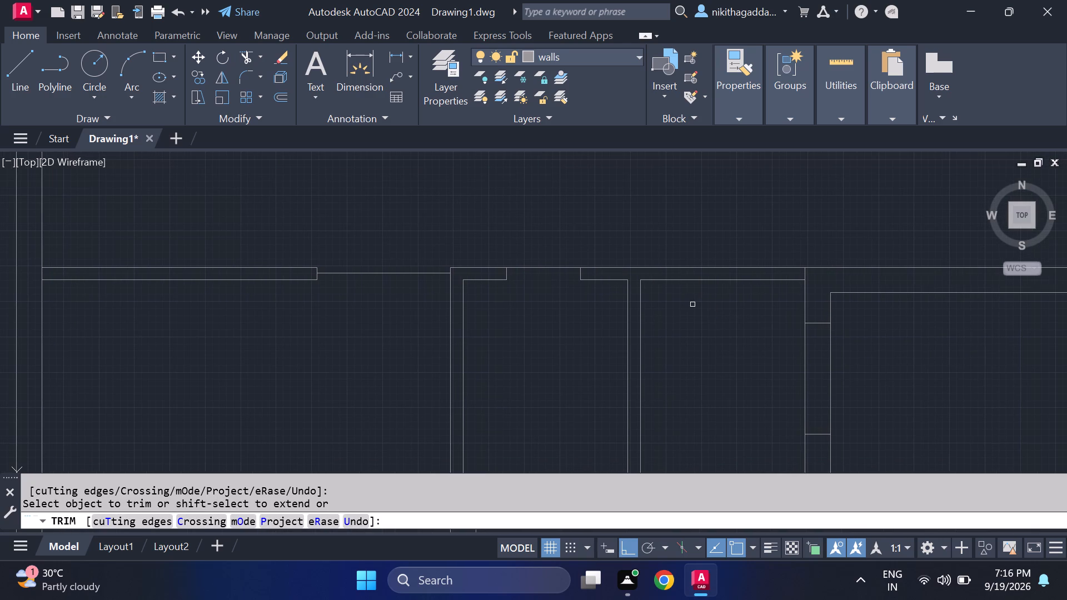
scroll(692, 304, up, 1)
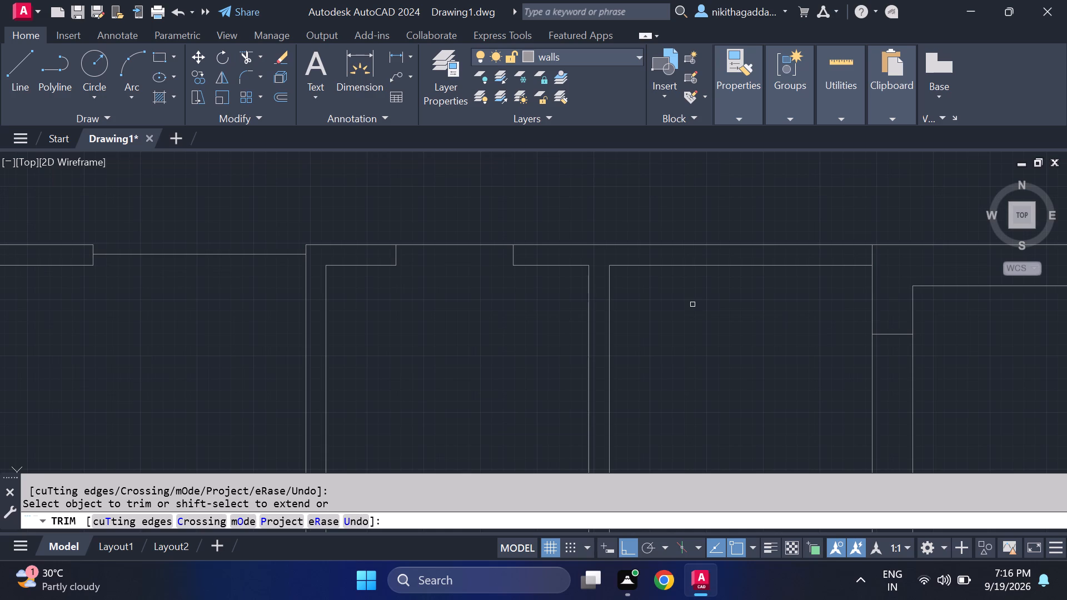
scroll(711, 312, down, 1)
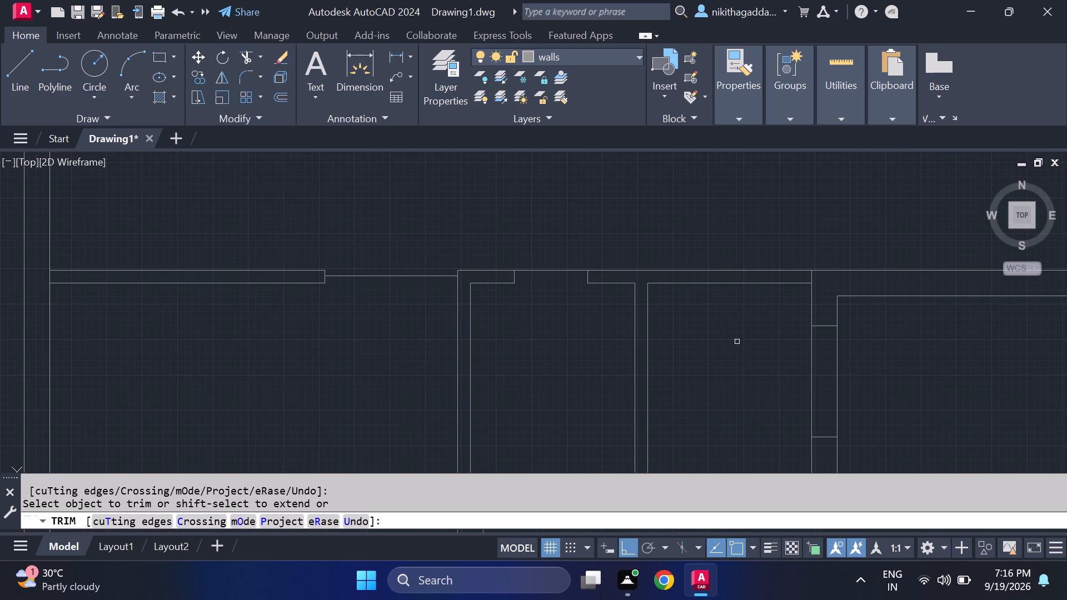
drag(852, 374, 775, 384)
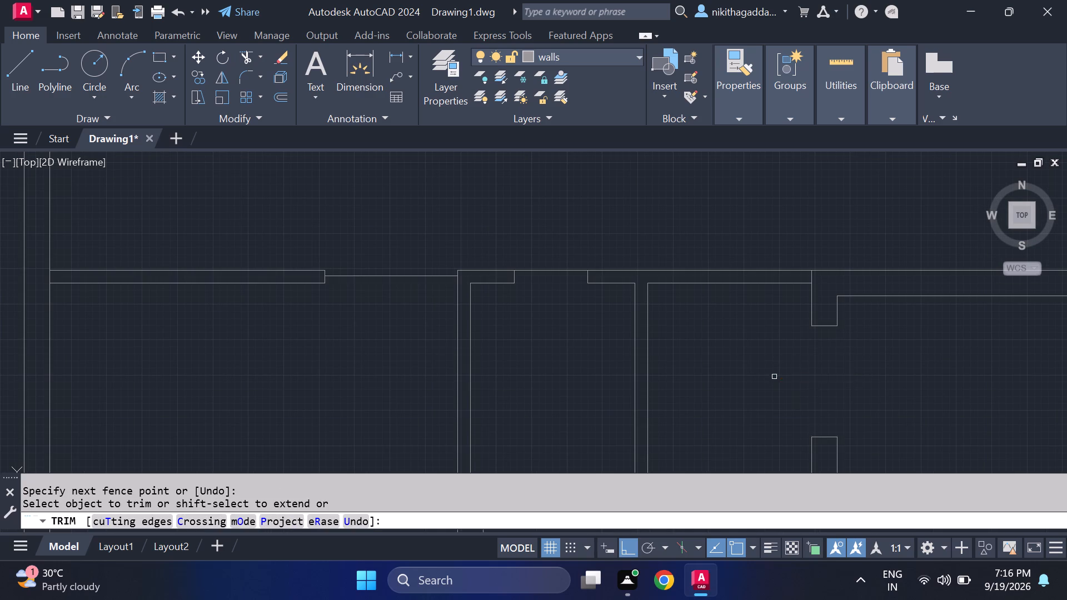
middle_drag(786, 373, 769, 235)
scroll(769, 246, down, 2)
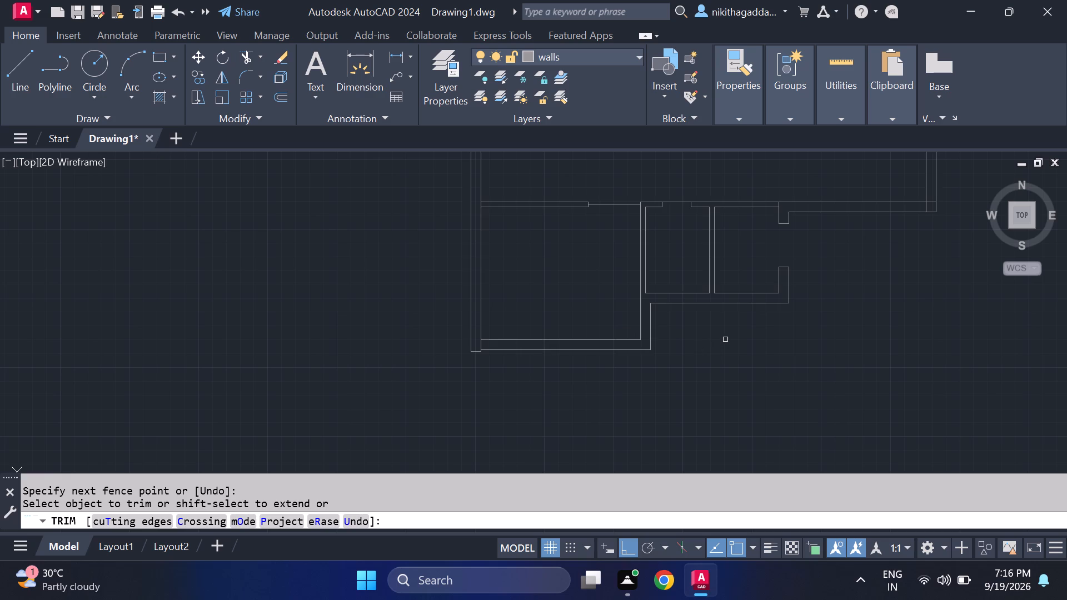
middle_drag(725, 339, 674, 363)
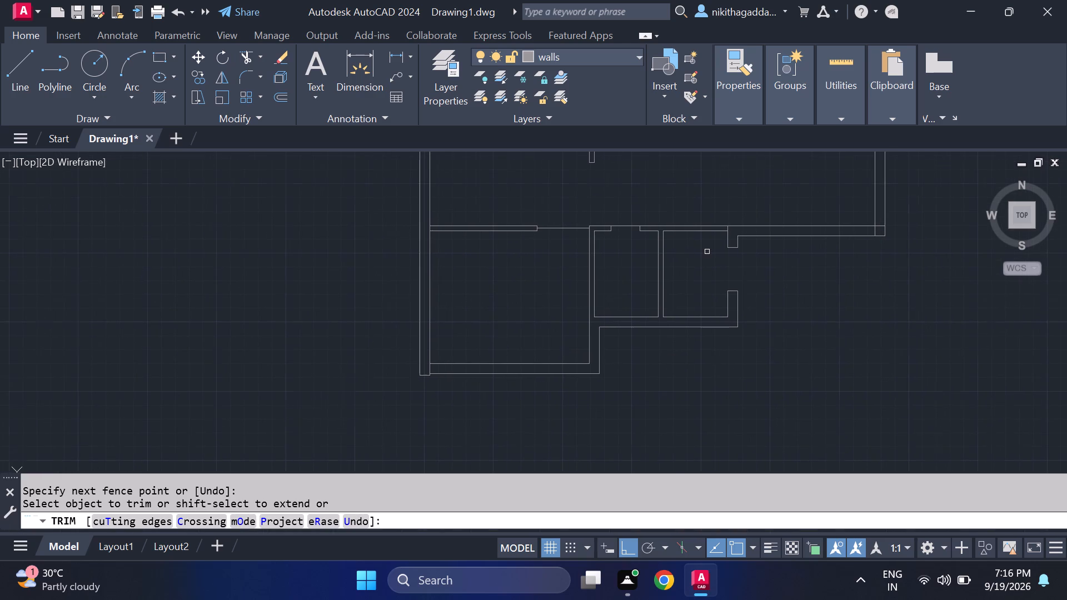
scroll(707, 252, up, 1)
key(Escape)
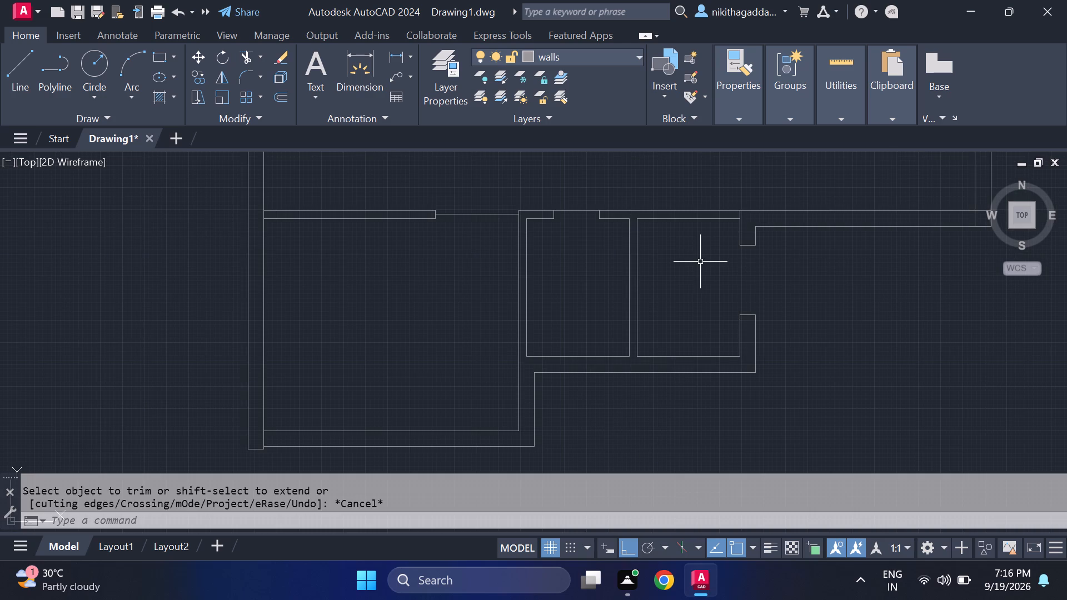
Extend the right line of the partition between the small rooms up to the top wall's outer line.
text(ex)
key(Return)
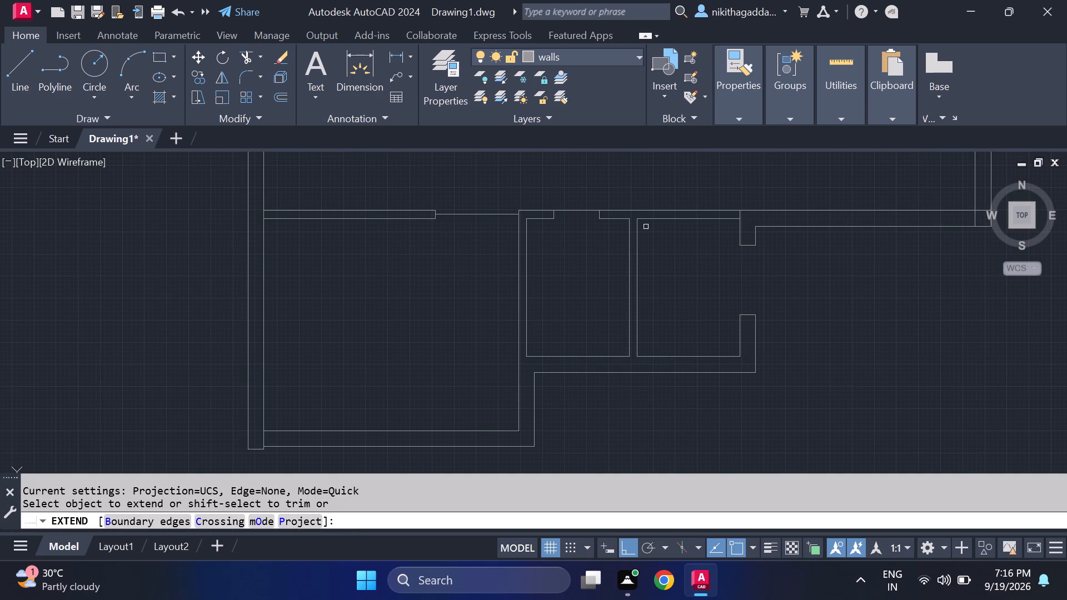
click(636, 244)
key(Escape)
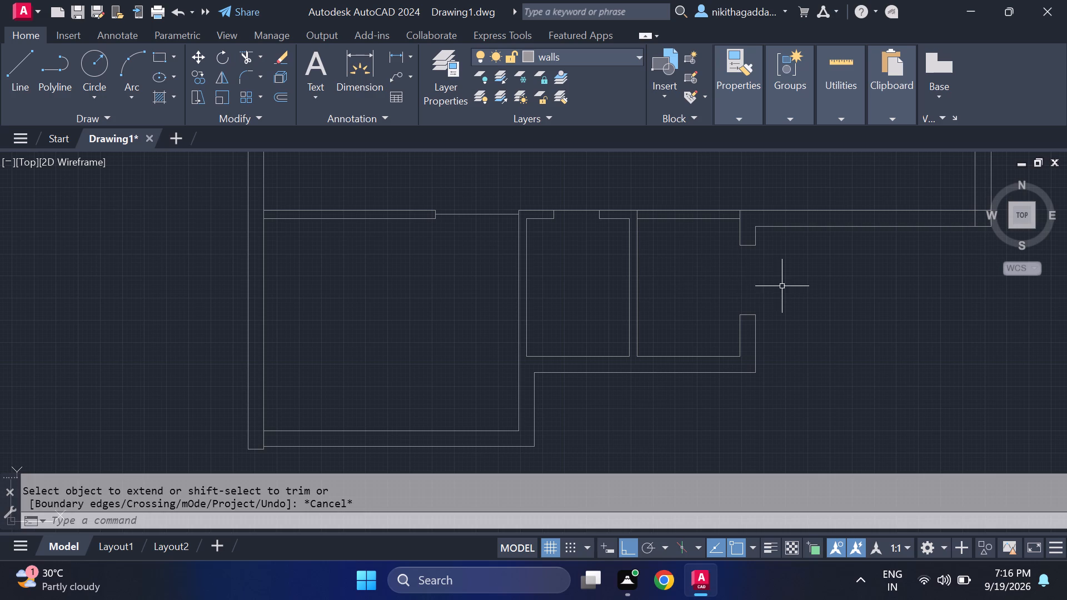
Draw a vertical line between the midpoints of the two opening ends in the right small room's exterior wall.
middle_drag(755, 291, 611, 322)
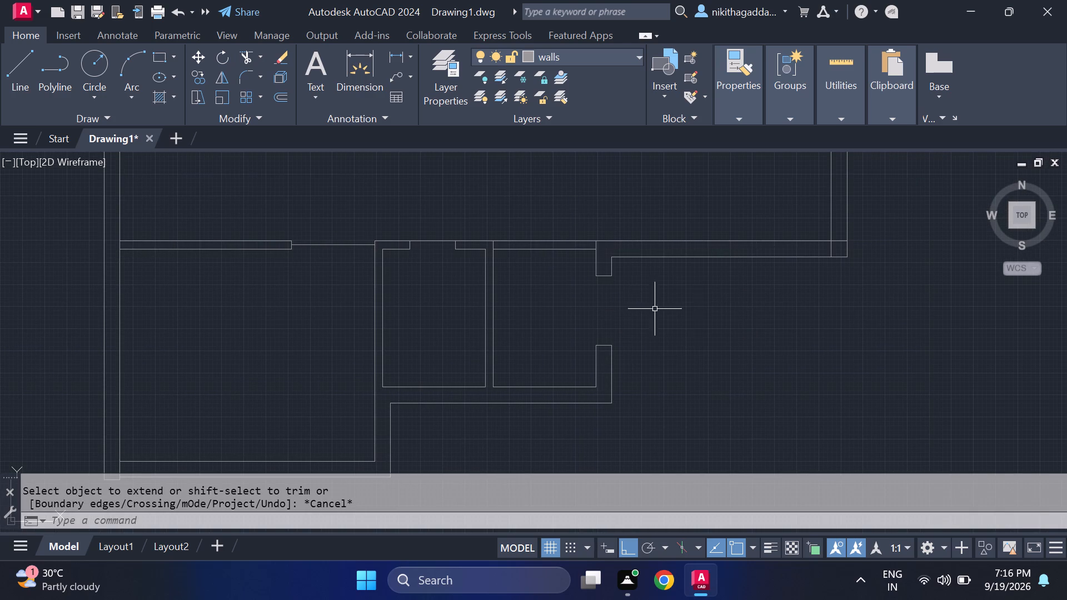
key(l)
key(Return)
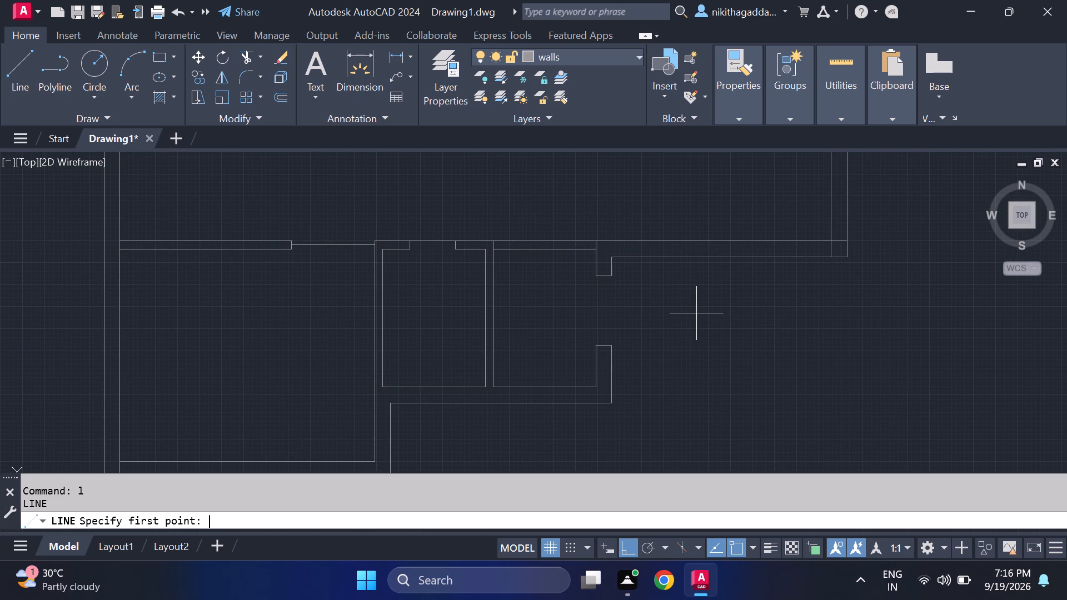
click(604, 343)
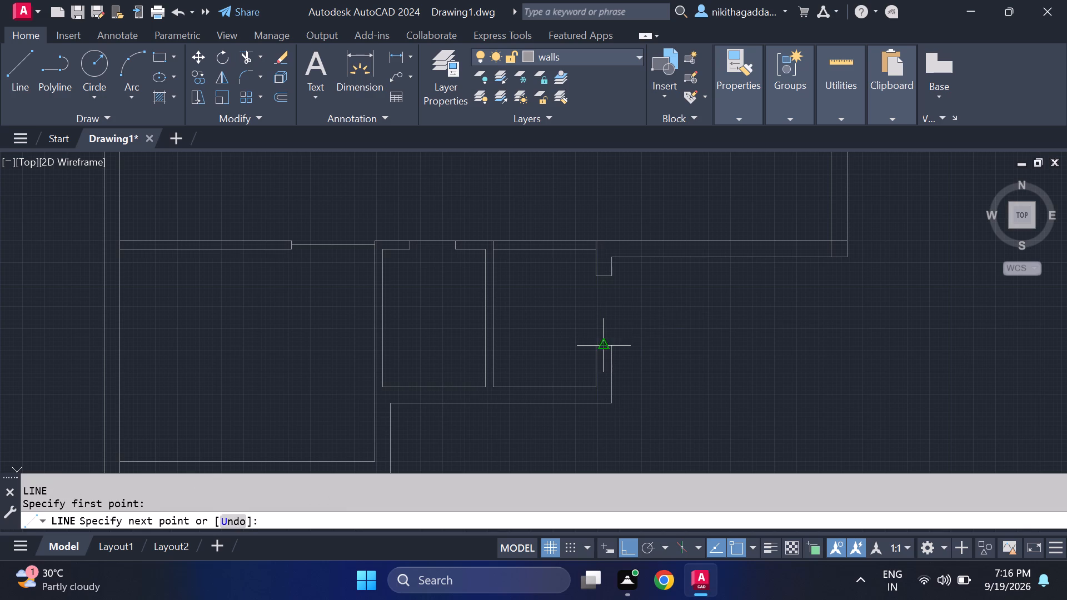
click(605, 279)
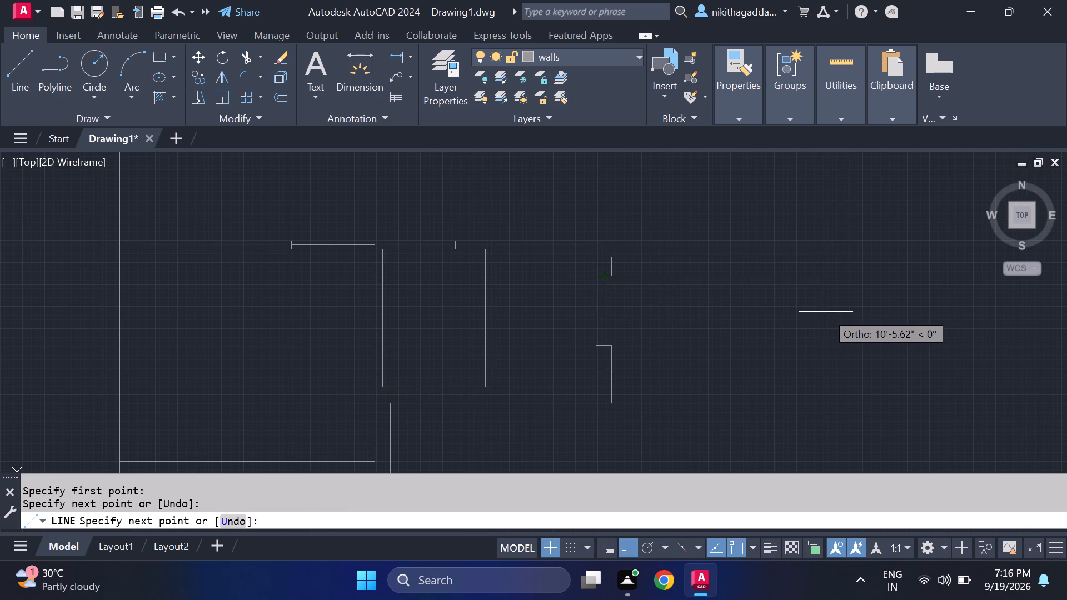
key(Return)
scroll(822, 326, down, 2)
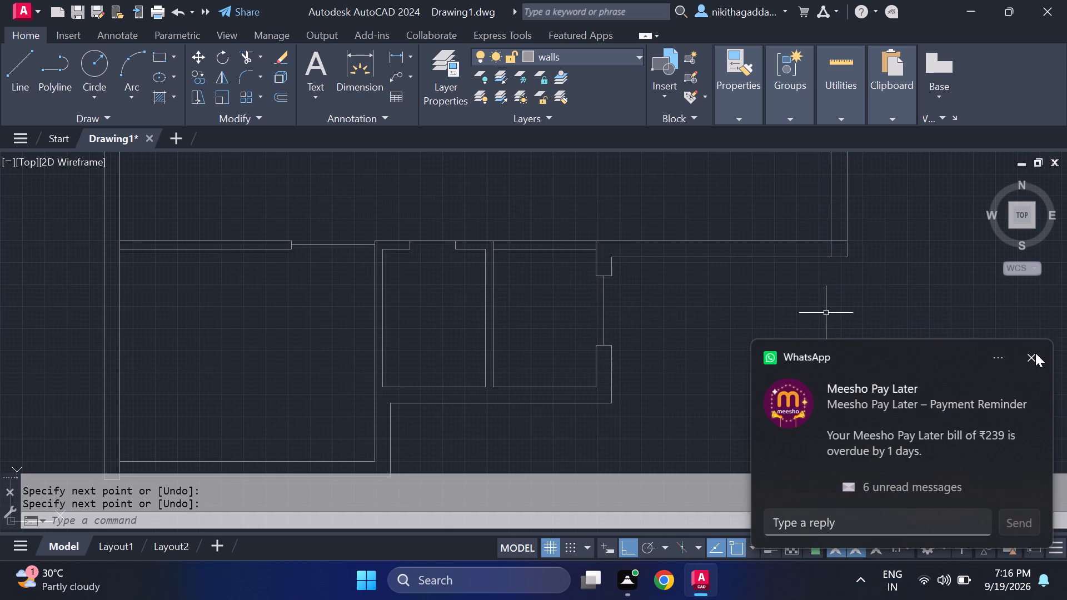
click(1030, 356)
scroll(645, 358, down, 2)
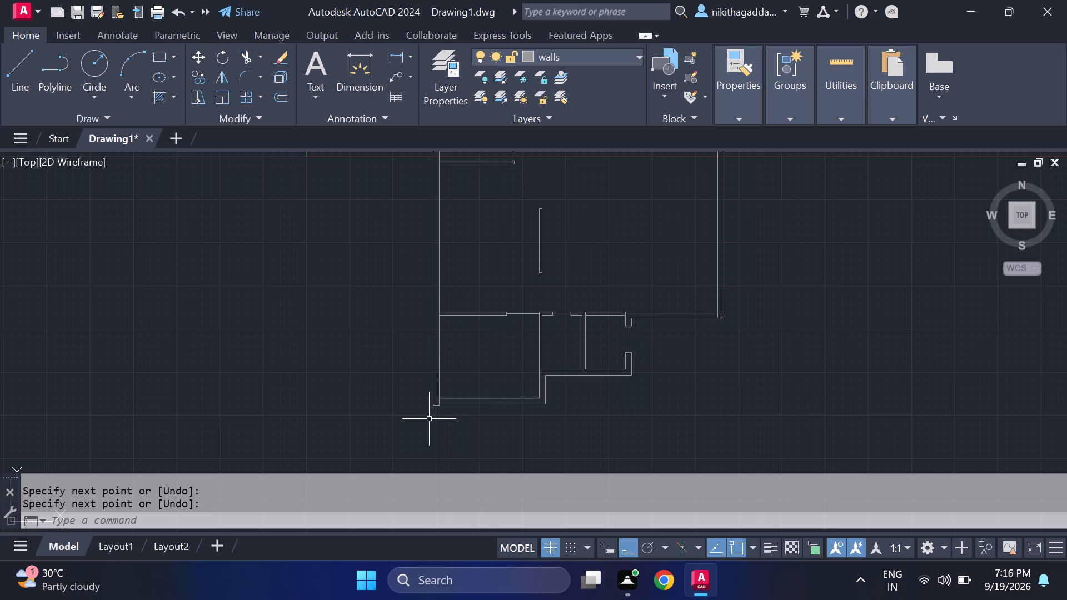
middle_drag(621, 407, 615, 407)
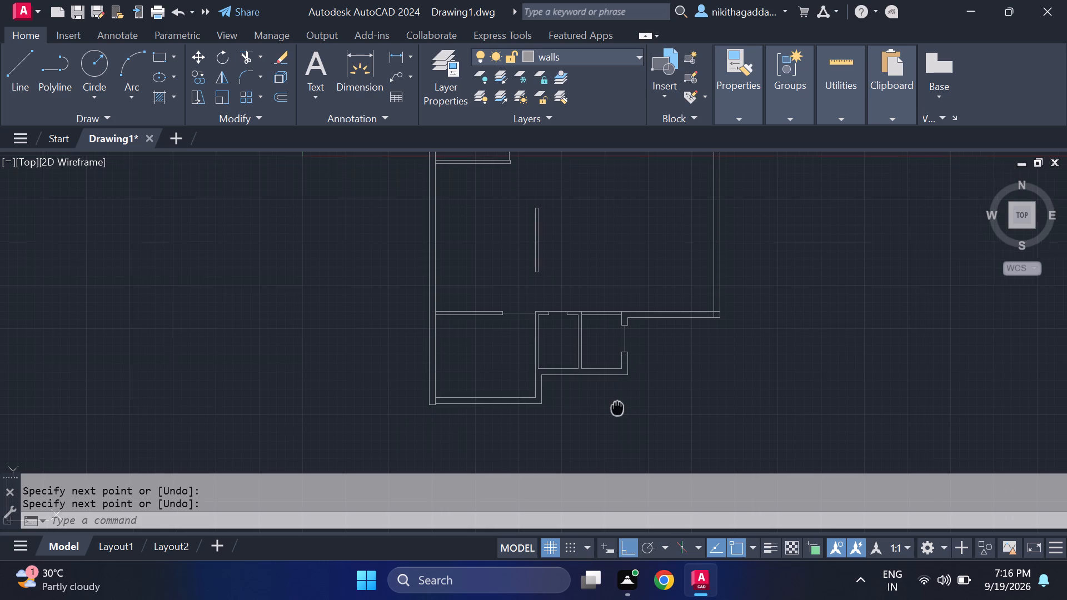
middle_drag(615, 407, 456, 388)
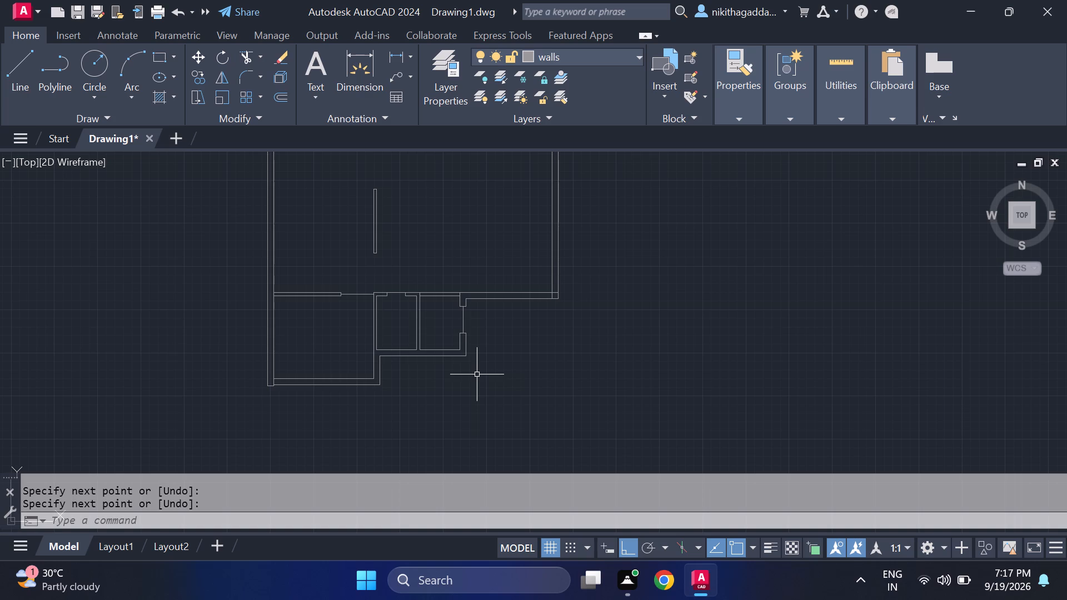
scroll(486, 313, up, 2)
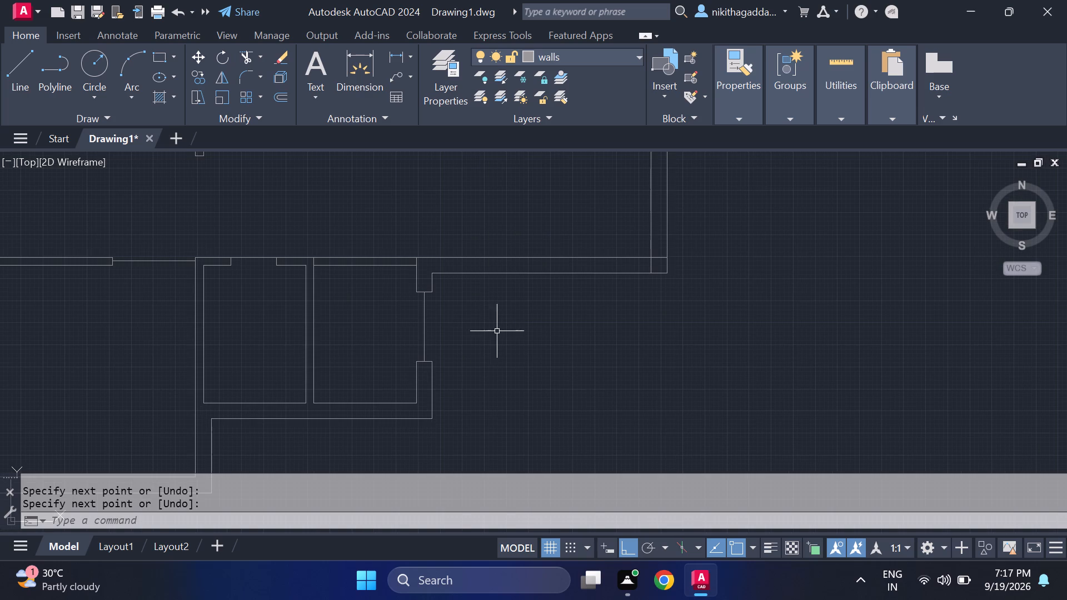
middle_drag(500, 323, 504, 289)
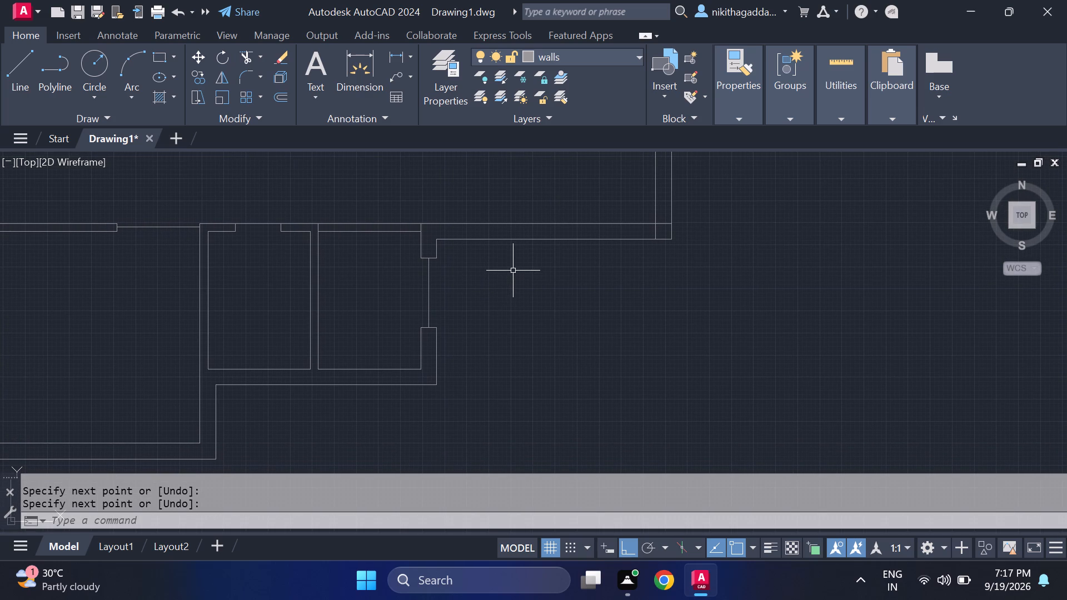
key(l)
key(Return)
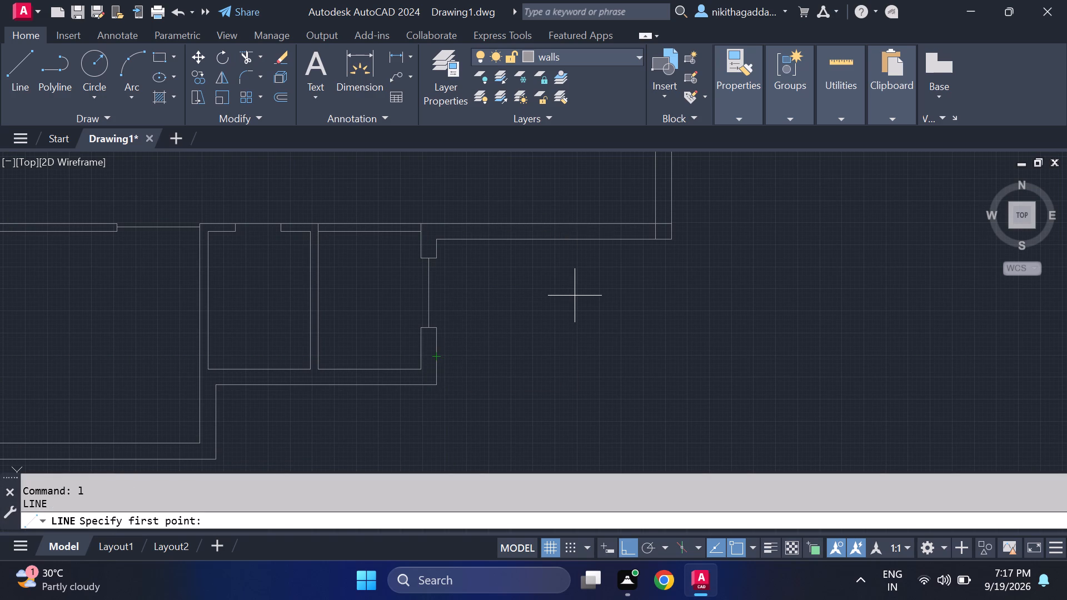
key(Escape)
Offset the right small room's outer wall line below the opening by 11' to the right.
text(of)
key(Return)
text(11')
key(Return)
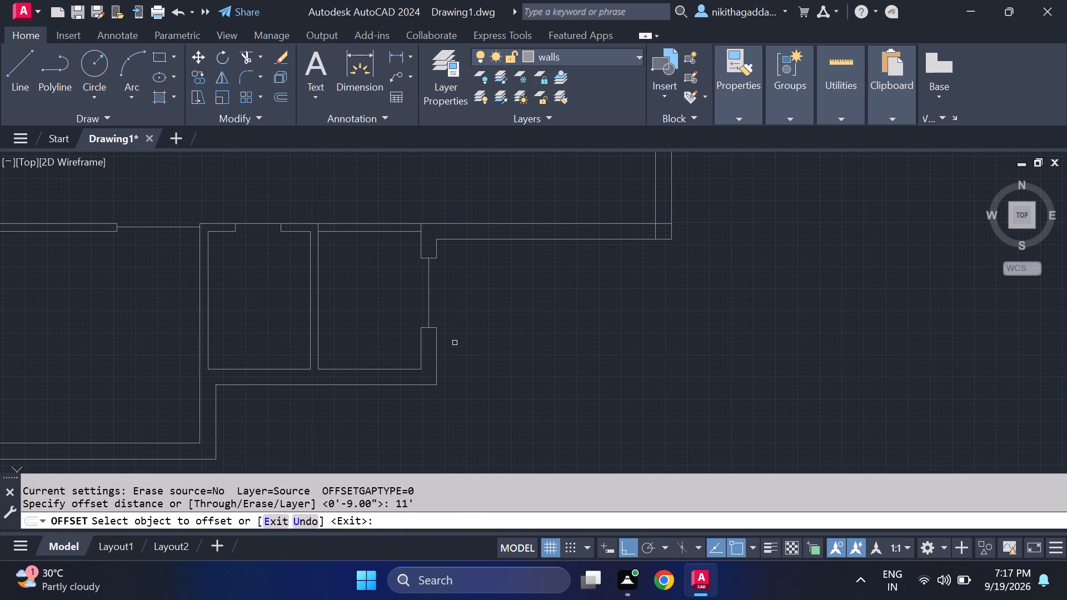
click(437, 357)
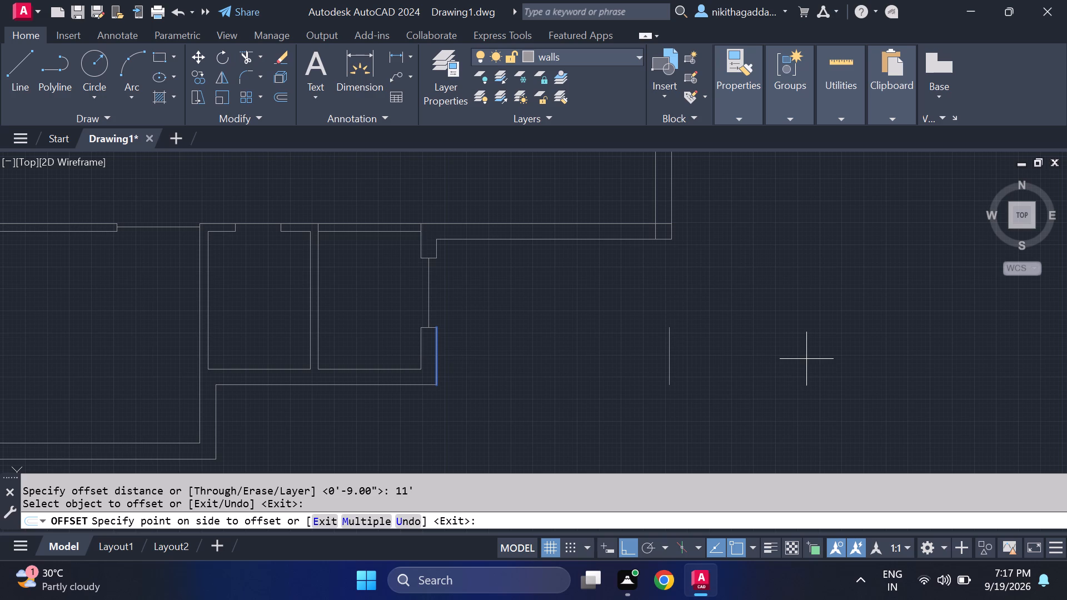
click(806, 359)
key(Escape)
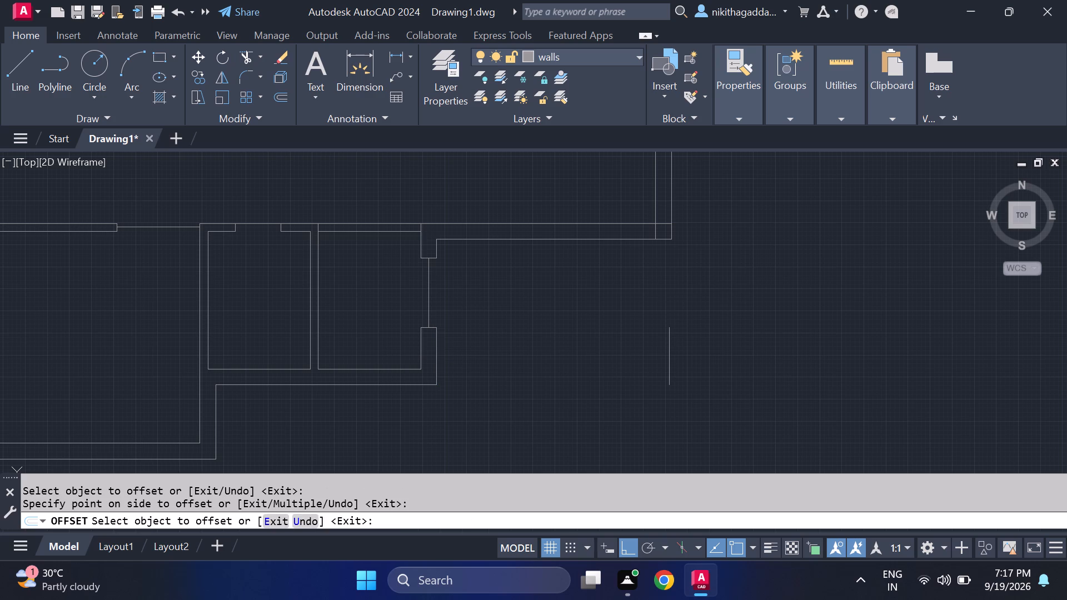
Extend the 11' offset line up to the bottom line of the exterior wall above it.
text(ex)
key(Return)
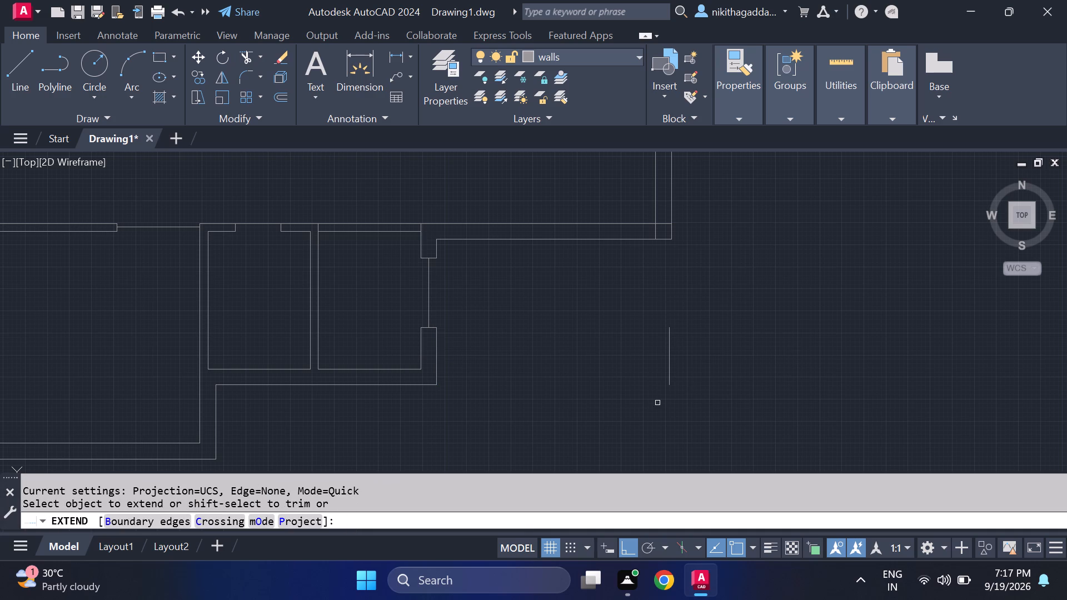
click(669, 334)
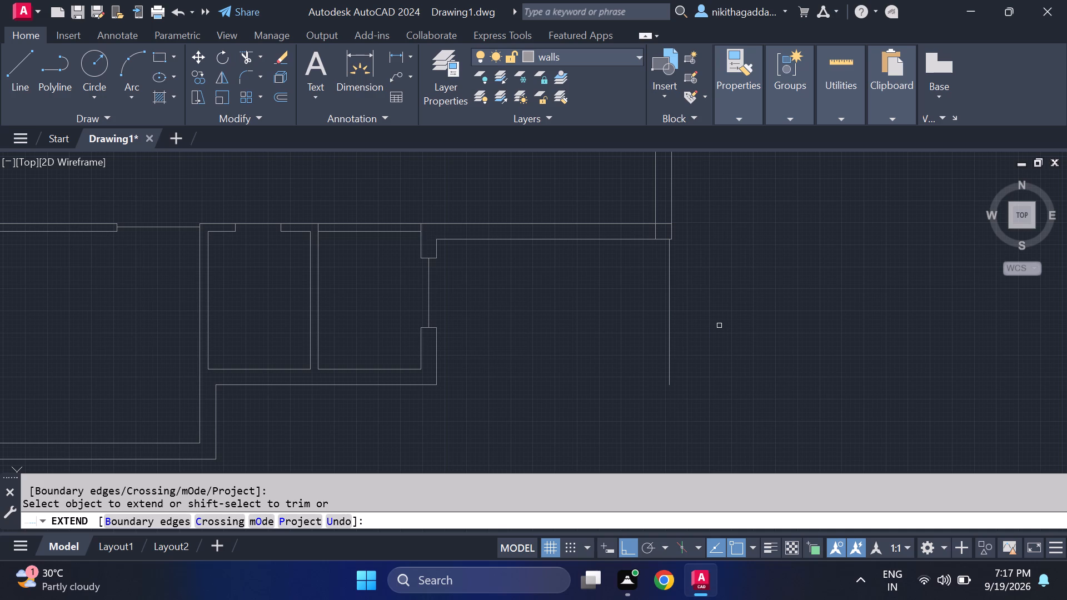
Offset the bottom line of the exterior wall beside the right small room downward by 10'5".
key(Escape)
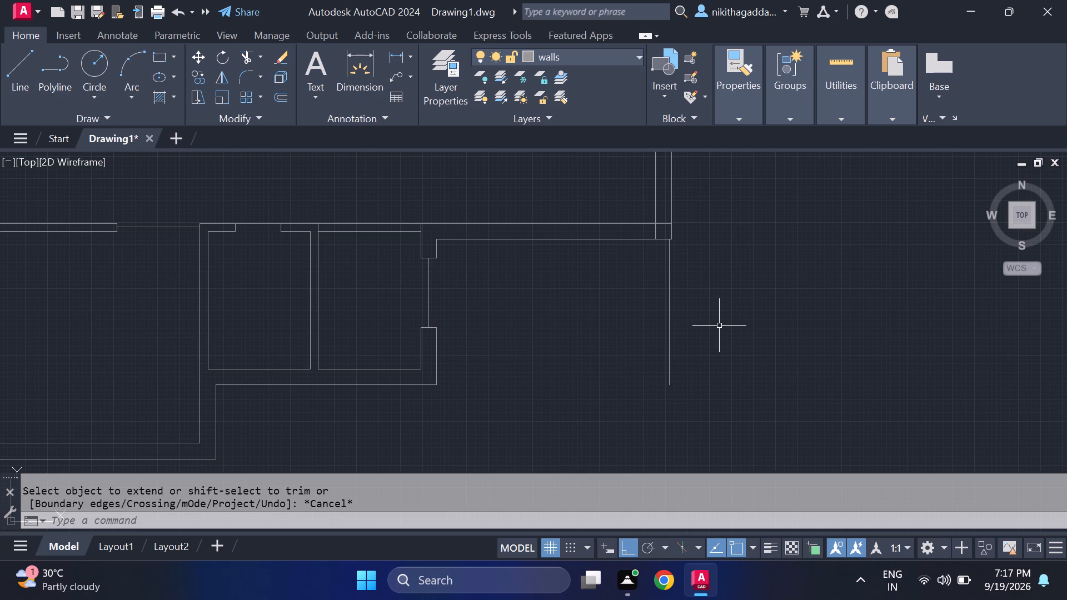
text(of)
key(Return)
text(10')
key(5)
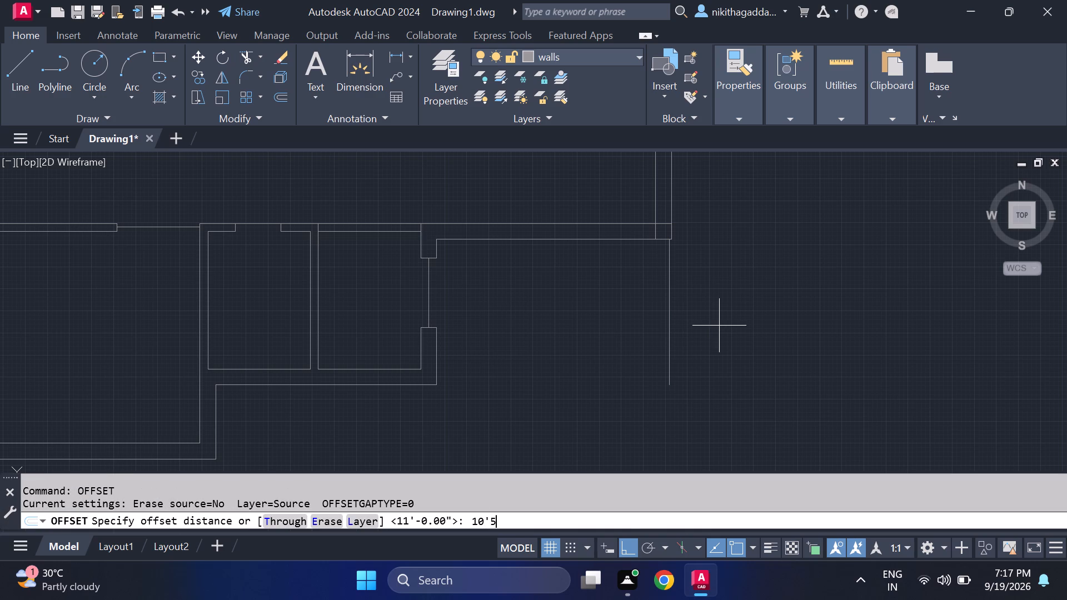
key(shift+quotedbl)
key(Return)
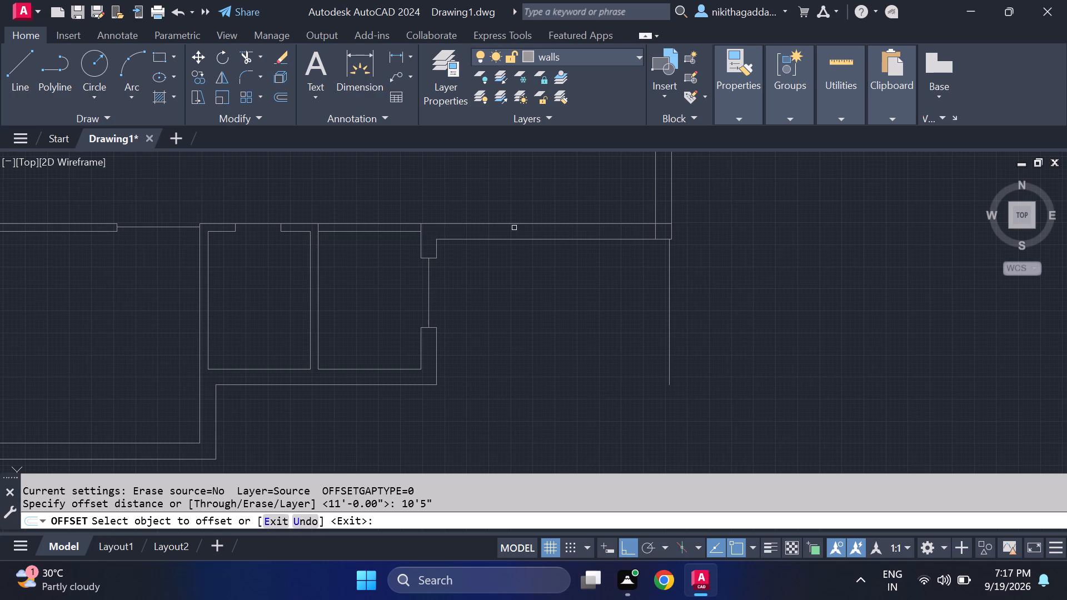
click(516, 240)
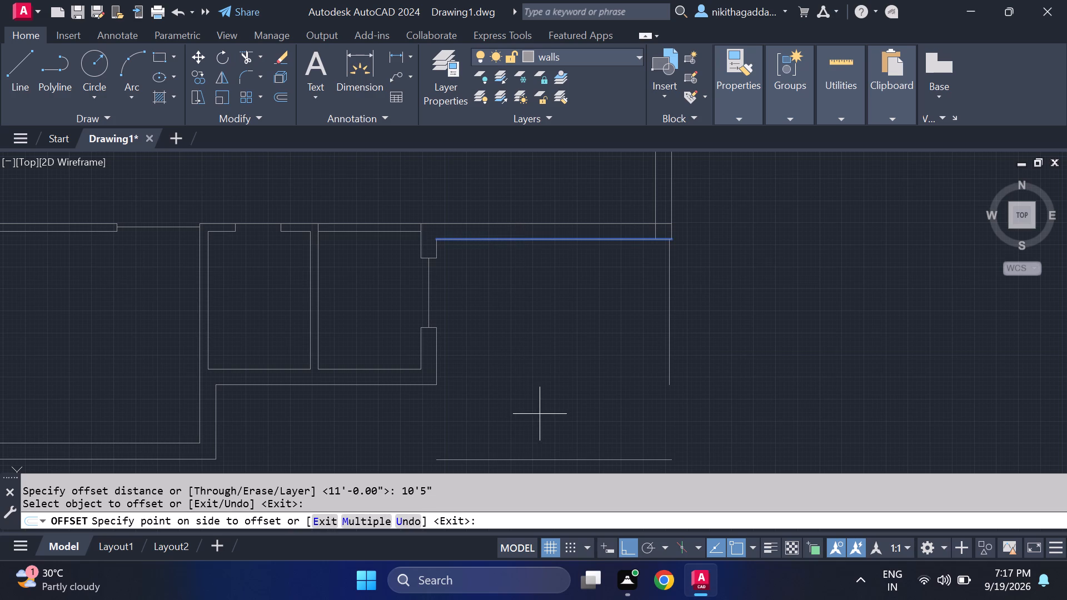
click(540, 414)
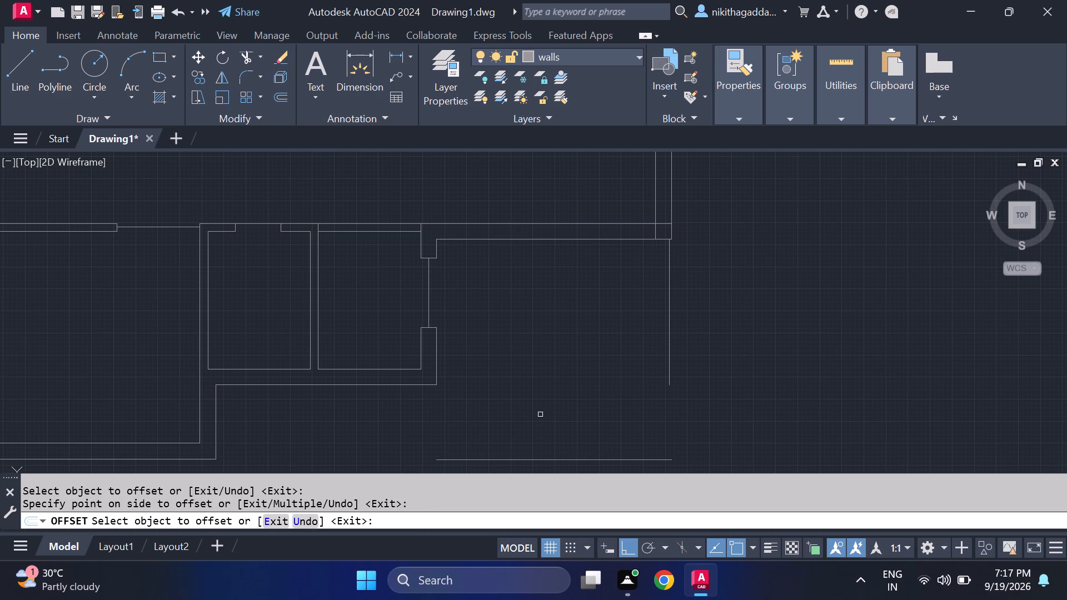
key(Escape)
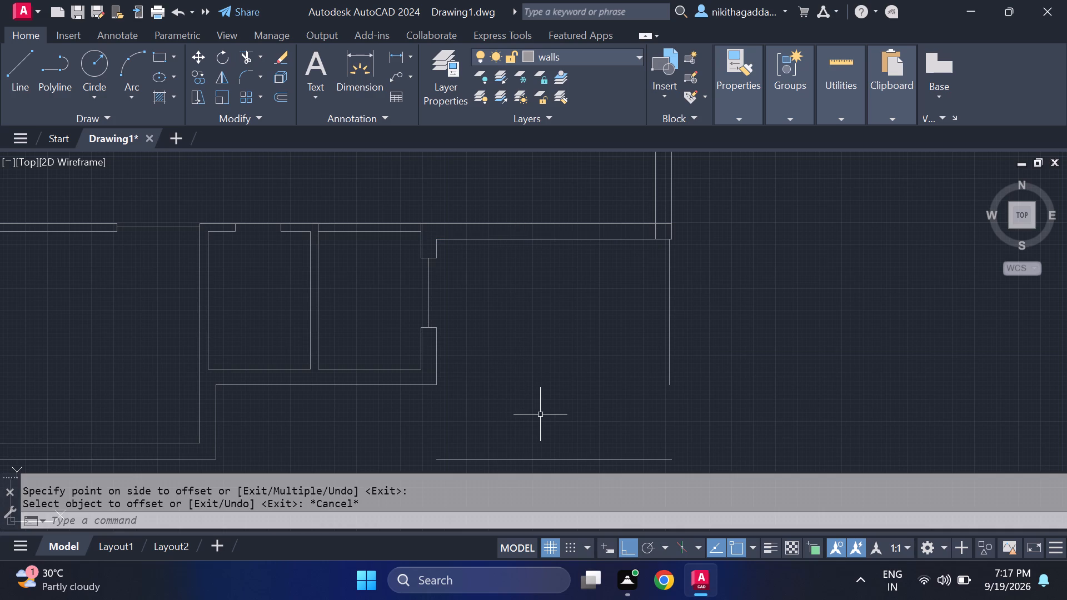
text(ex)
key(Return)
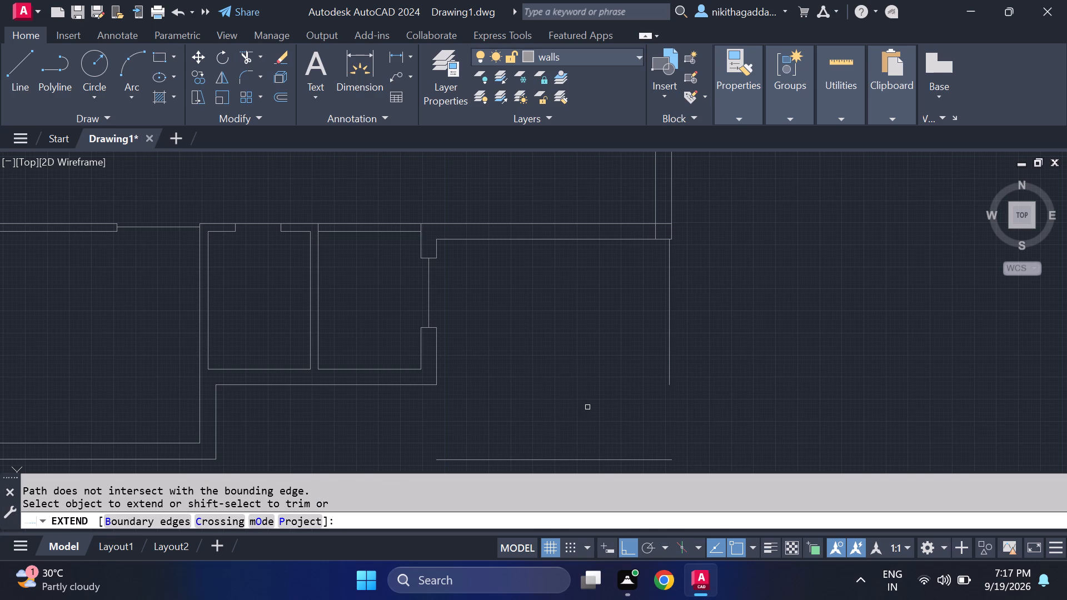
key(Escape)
Draw connected lines from the 11' offset line's lower end a short way down, left to beneath the small room's outer corner, and up to it.
key(l)
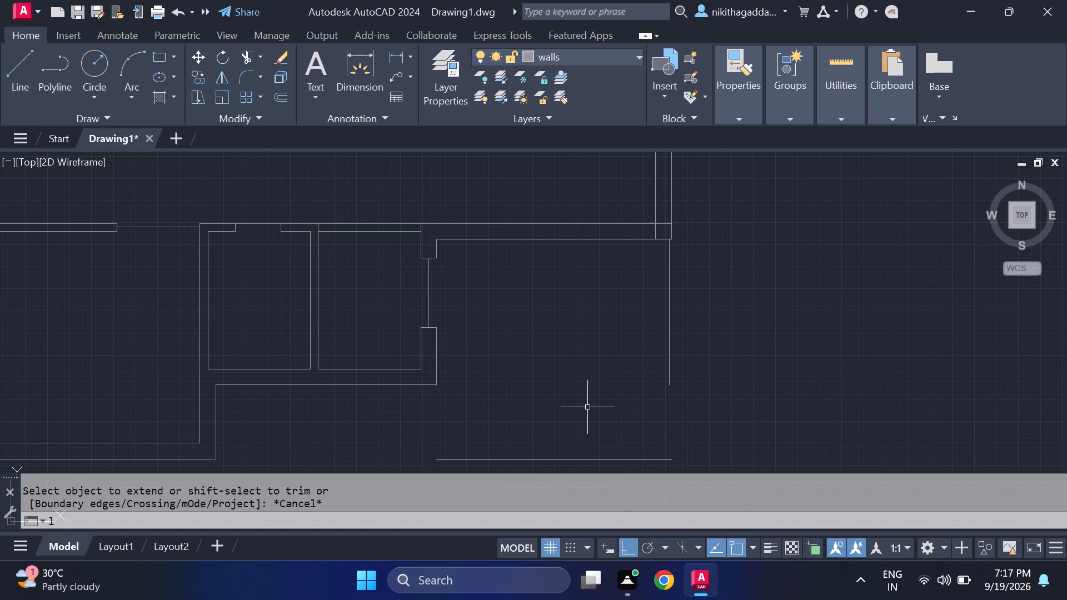
key(Return)
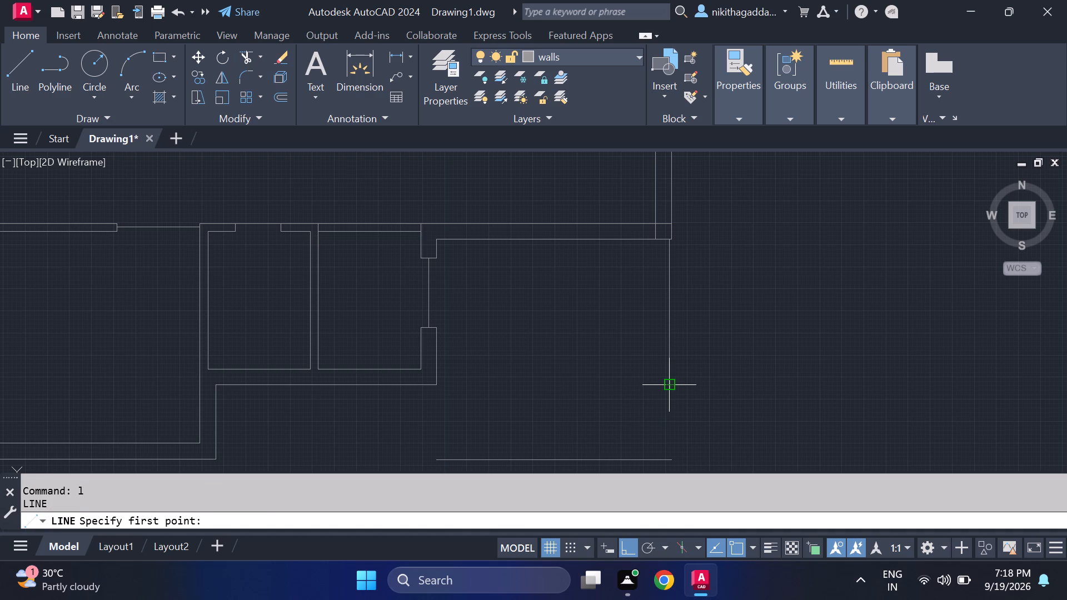
click(672, 380)
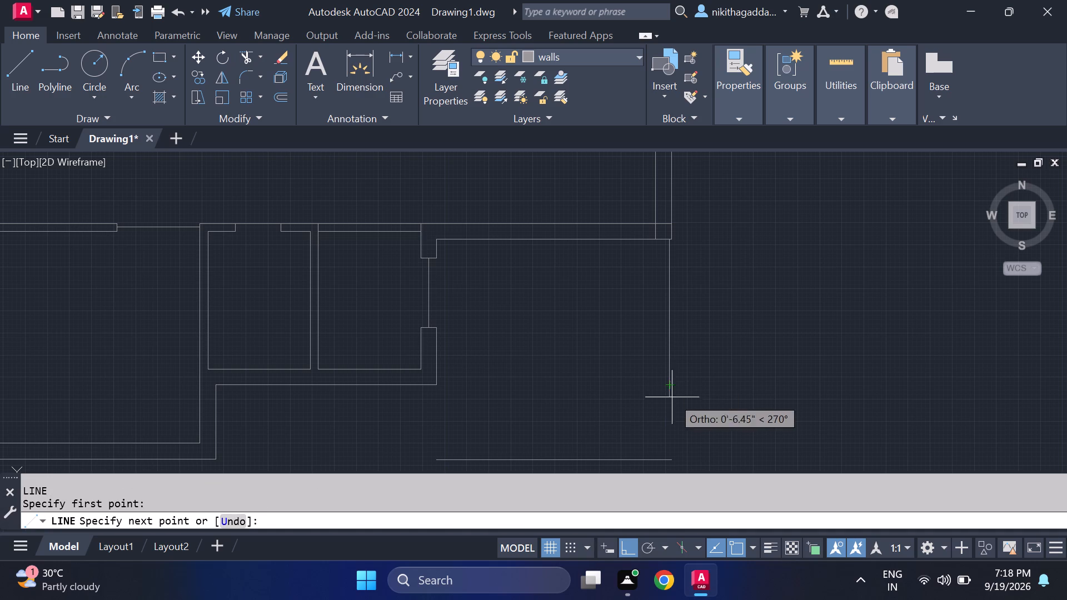
key(F8)
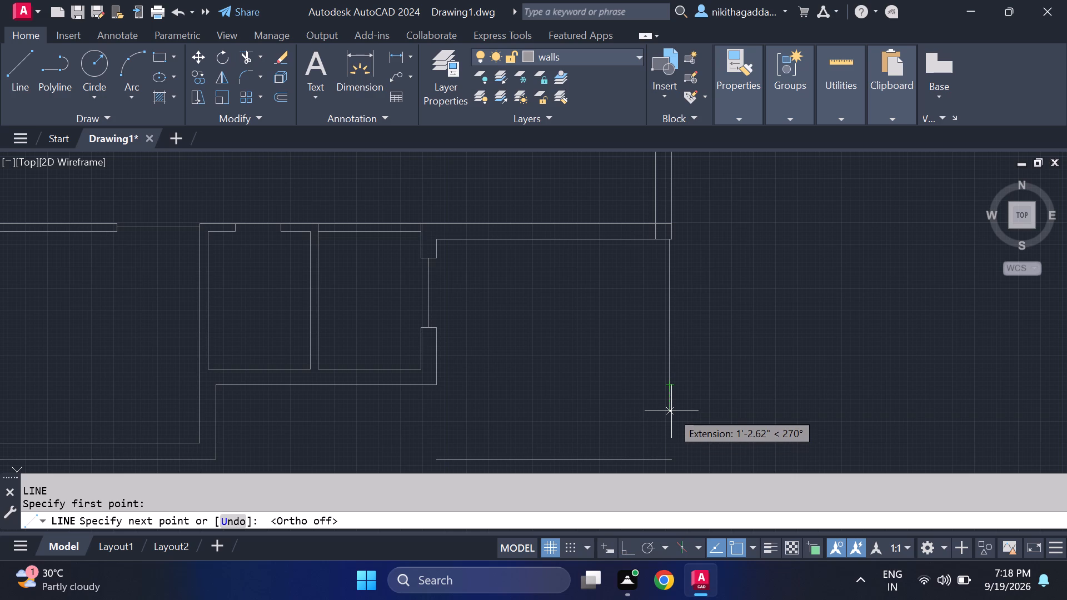
drag(671, 413, 672, 413)
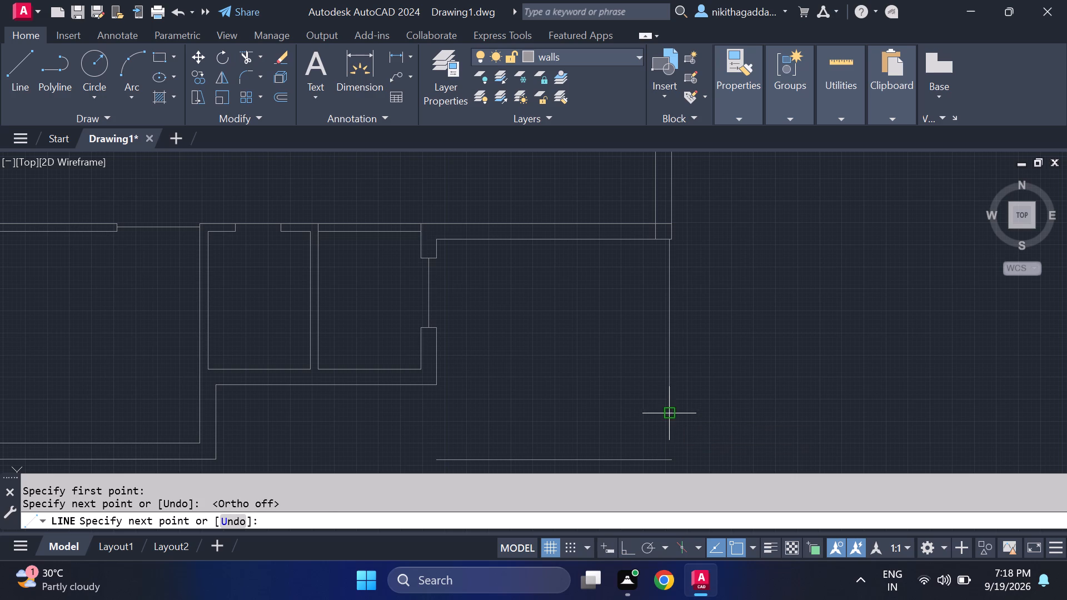
drag(672, 413, 655, 417)
key(F8)
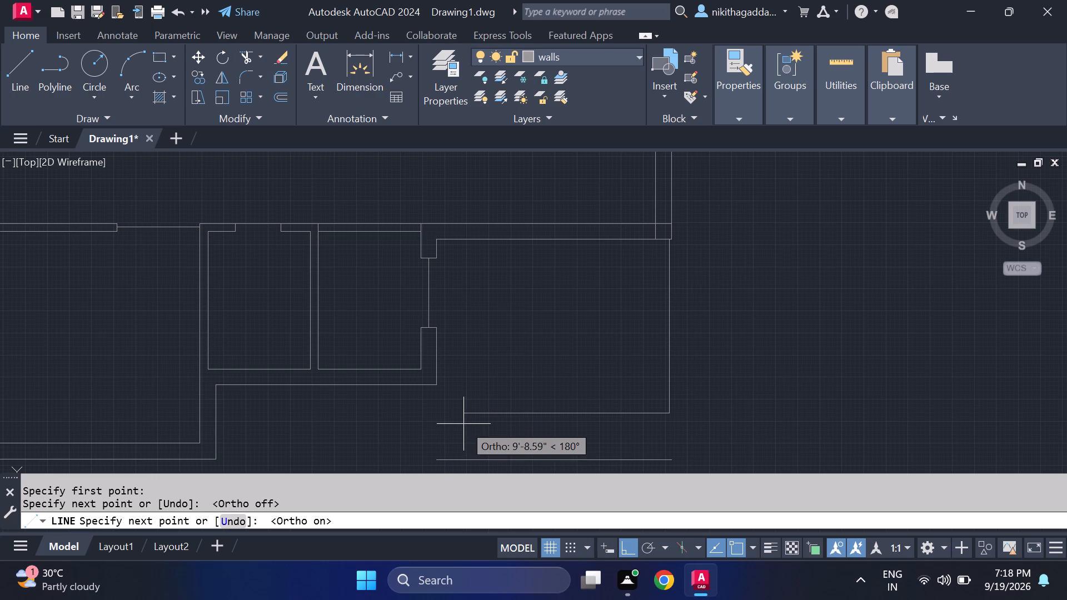
click(435, 416)
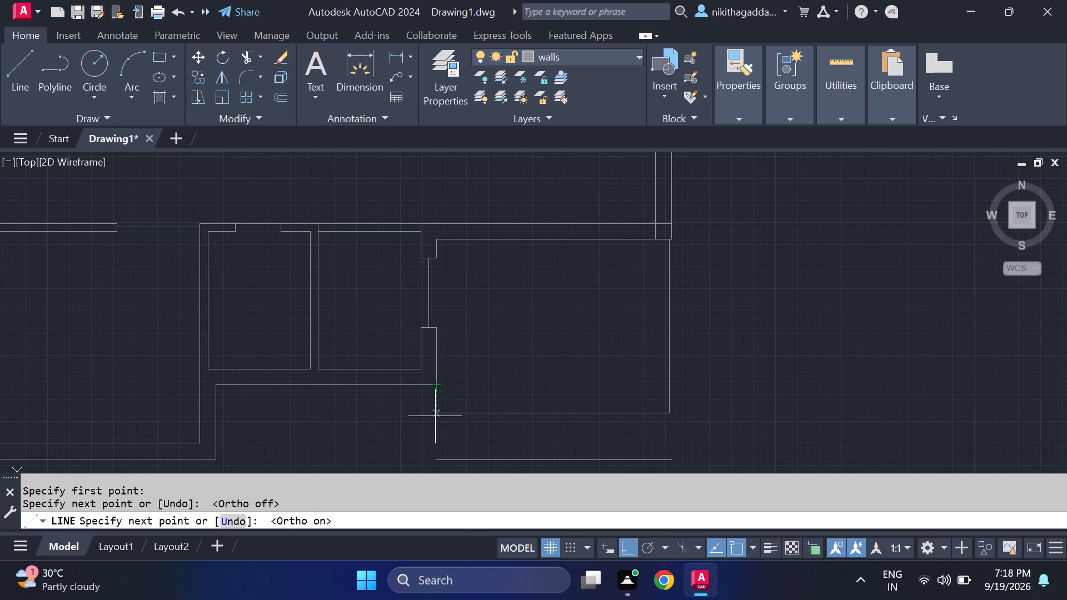
click(436, 389)
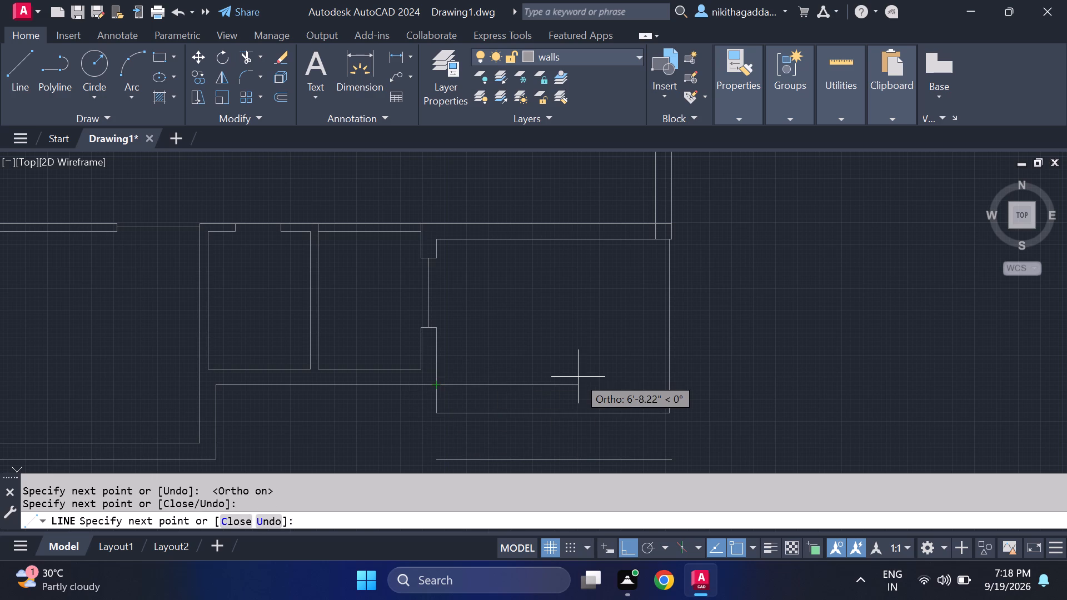
key(Escape)
Draw a second outline around it from the small room's bottom wall: about 2'-6" down, 13'-1" right, up level with the upper wall's bottom line, and back to it.
key(space)
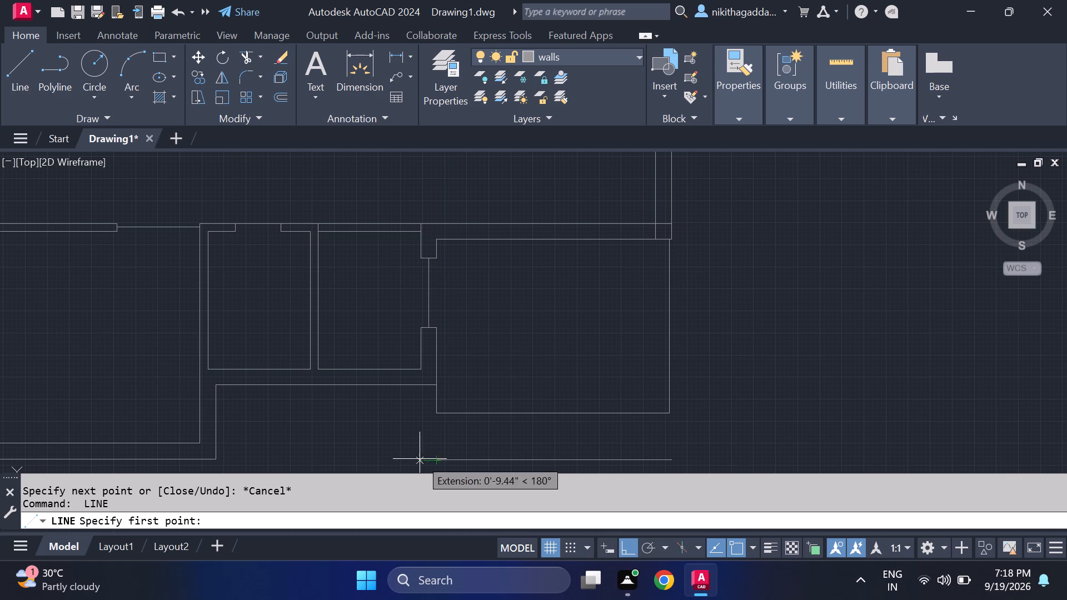
click(416, 391)
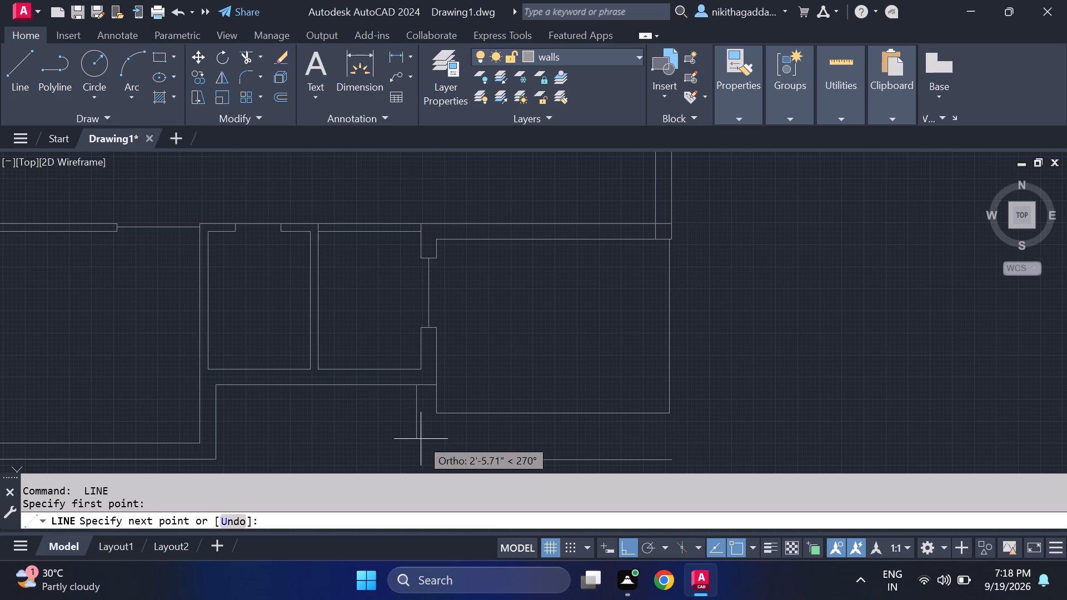
click(421, 441)
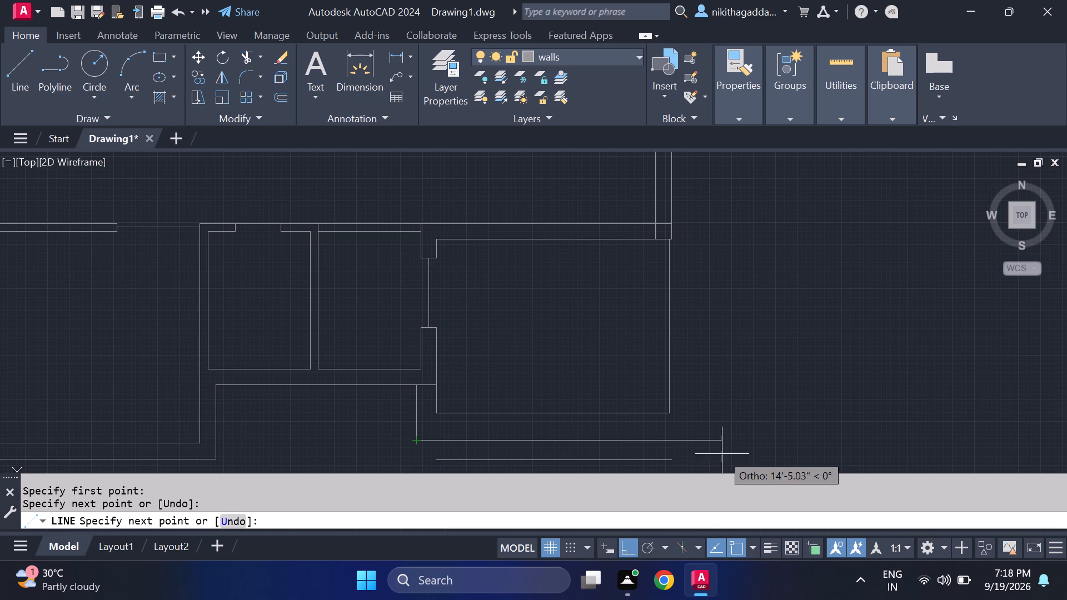
click(694, 436)
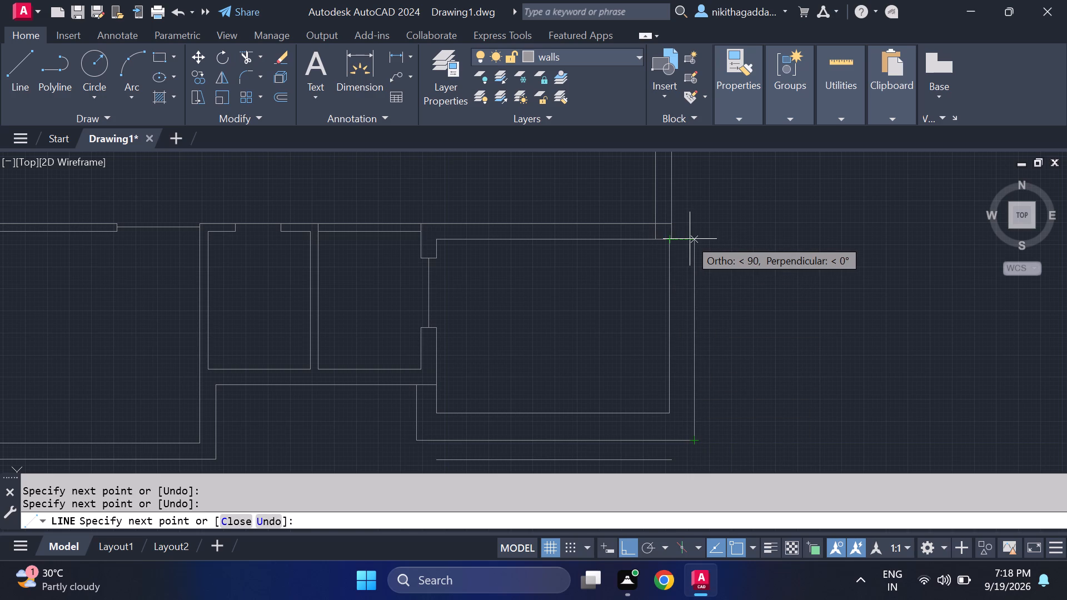
click(693, 238)
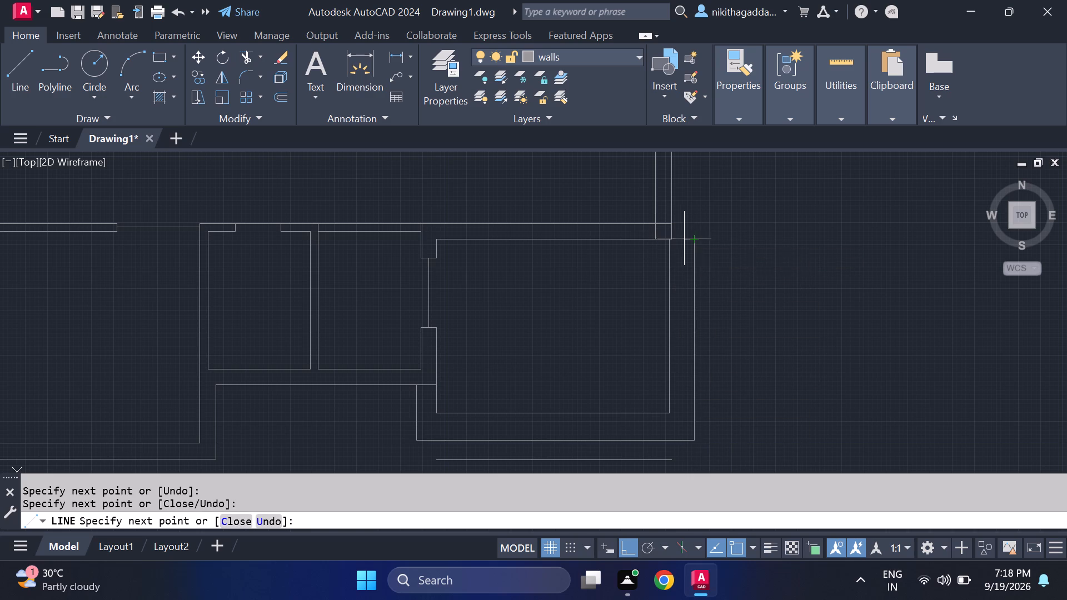
click(671, 241)
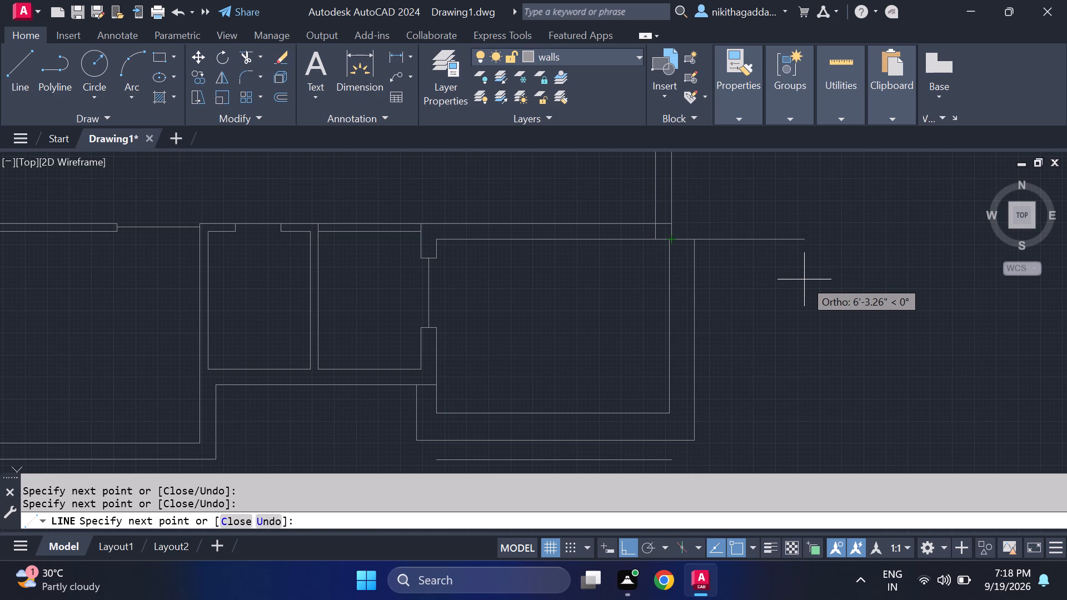
key(Escape)
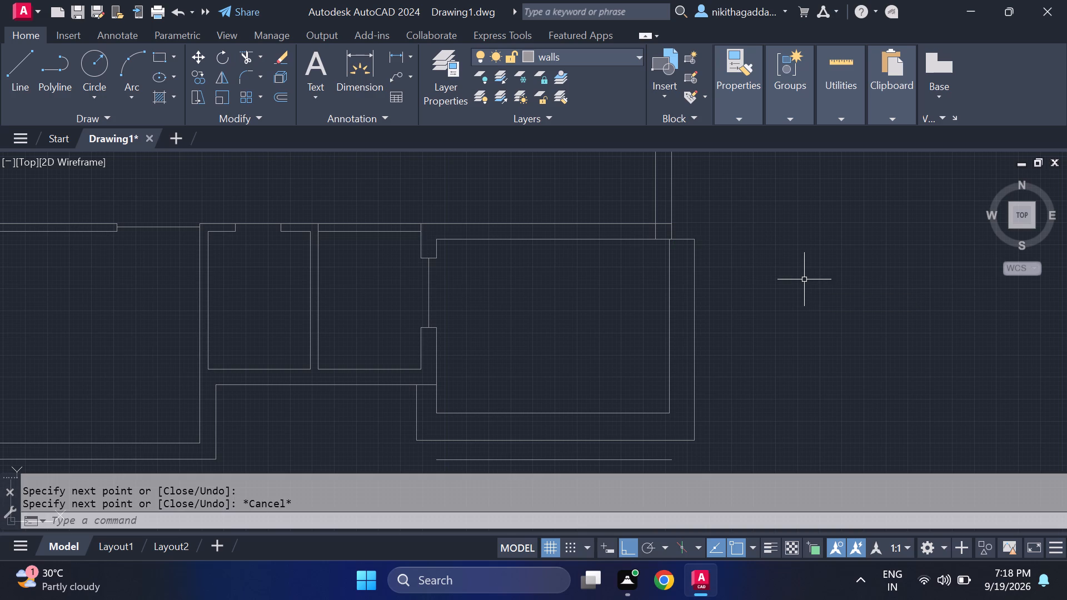
Draw a third outline from the 10'5" offset line's right end: about 2' right, up level with the second outline's top, and left to its corner.
scroll(802, 279, down, 1)
scroll(722, 416, up, 1)
key(l)
key(Return)
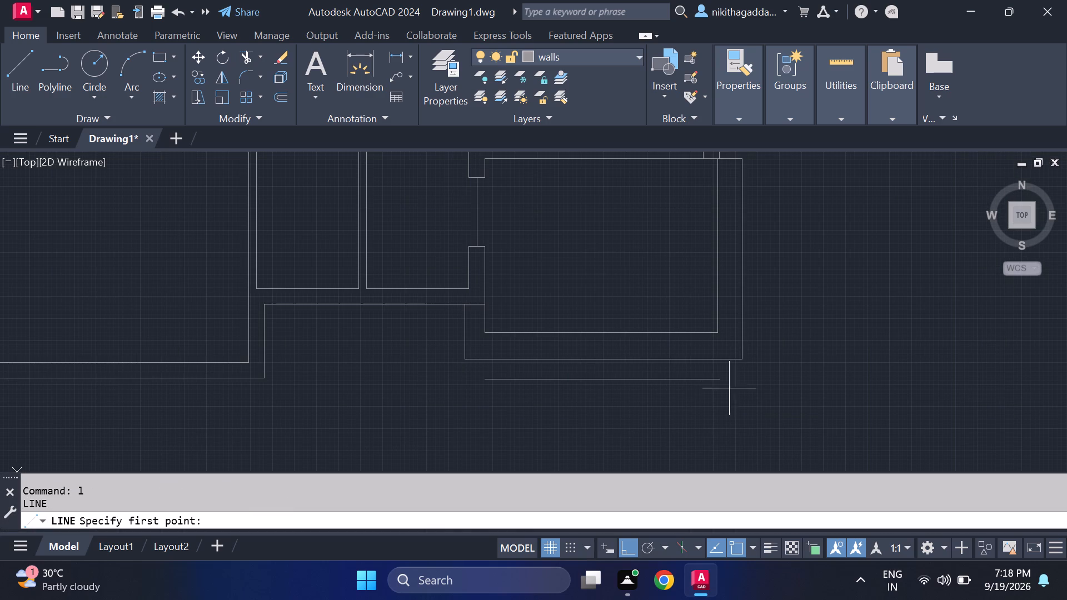
click(718, 381)
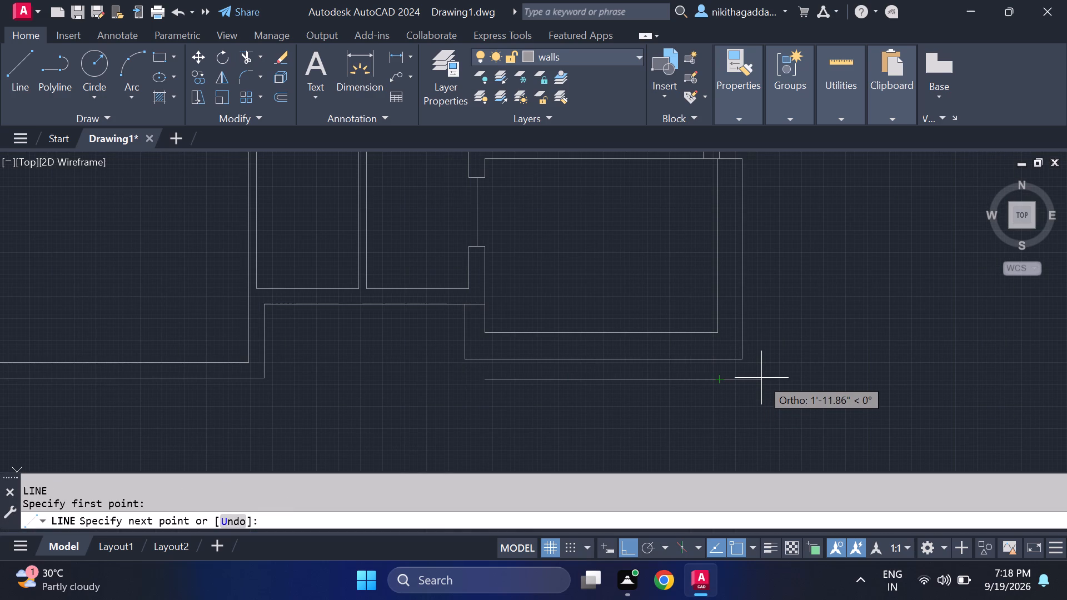
click(760, 377)
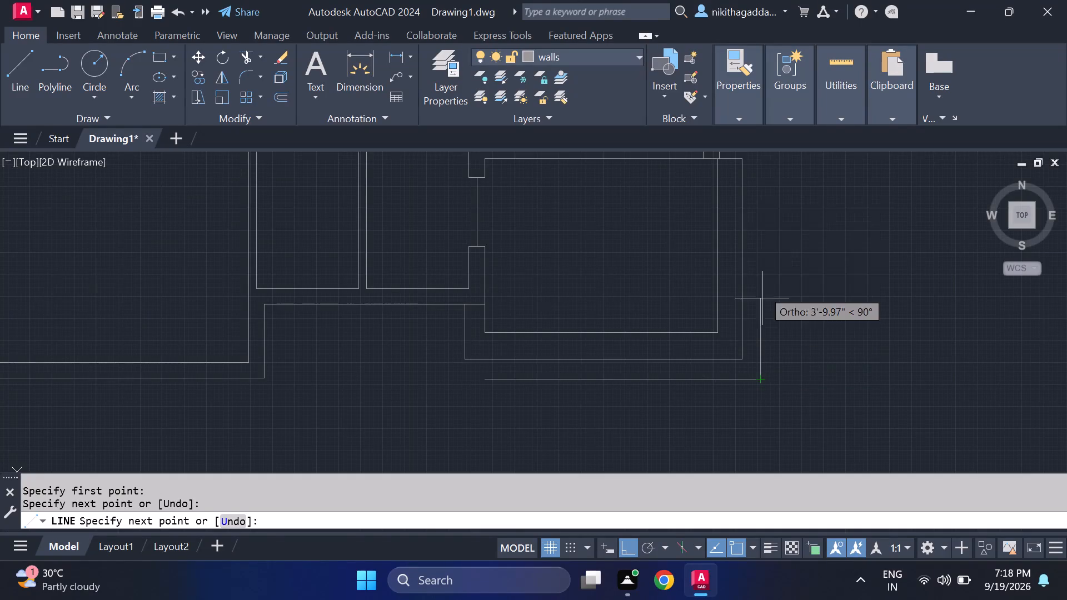
middle_drag(771, 196, 767, 274)
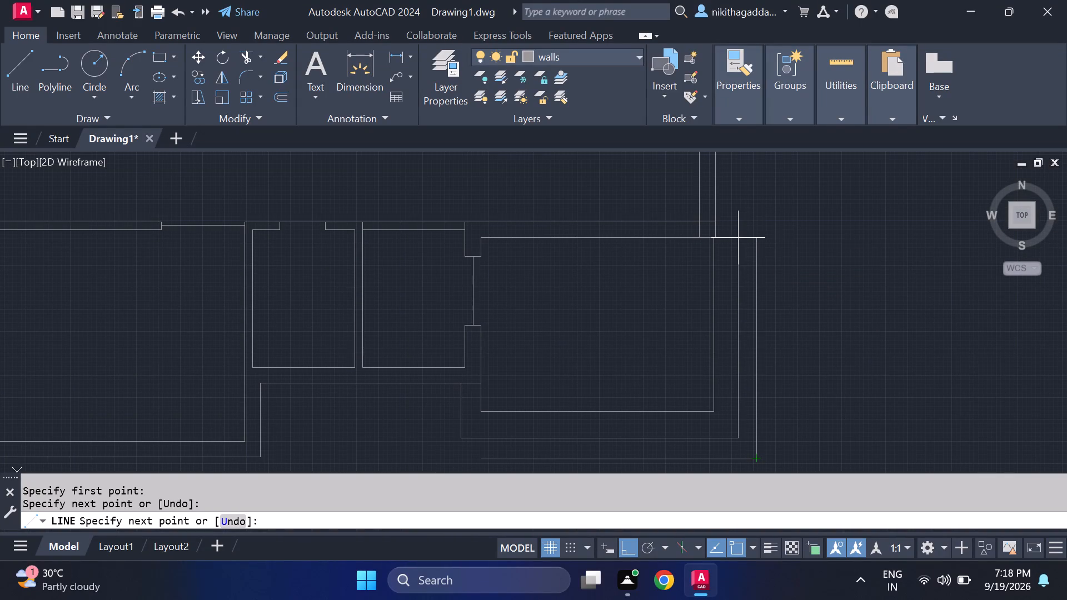
click(759, 238)
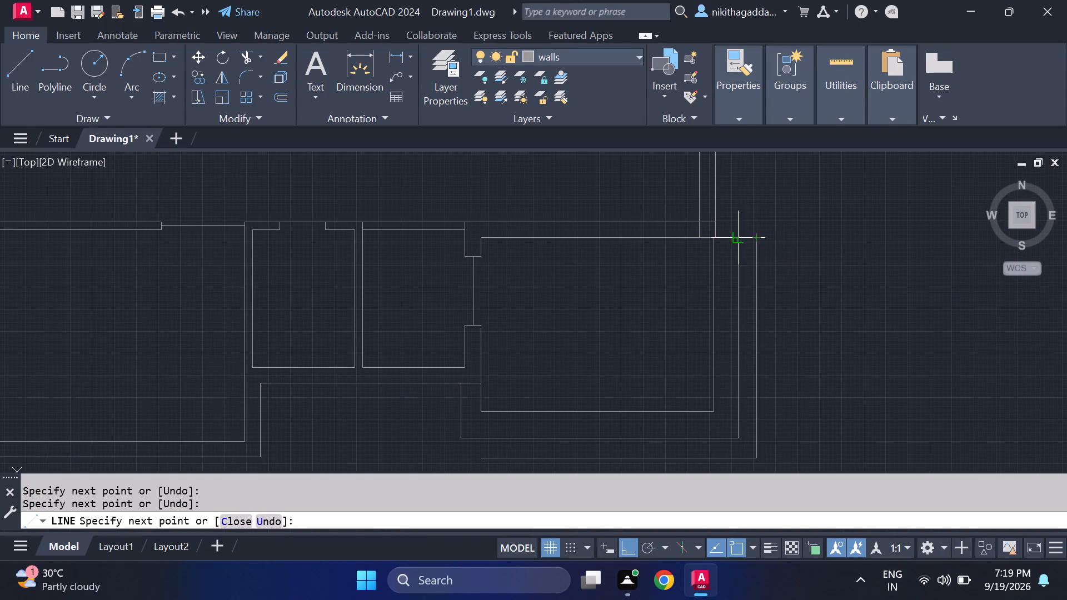
click(740, 239)
key(Escape)
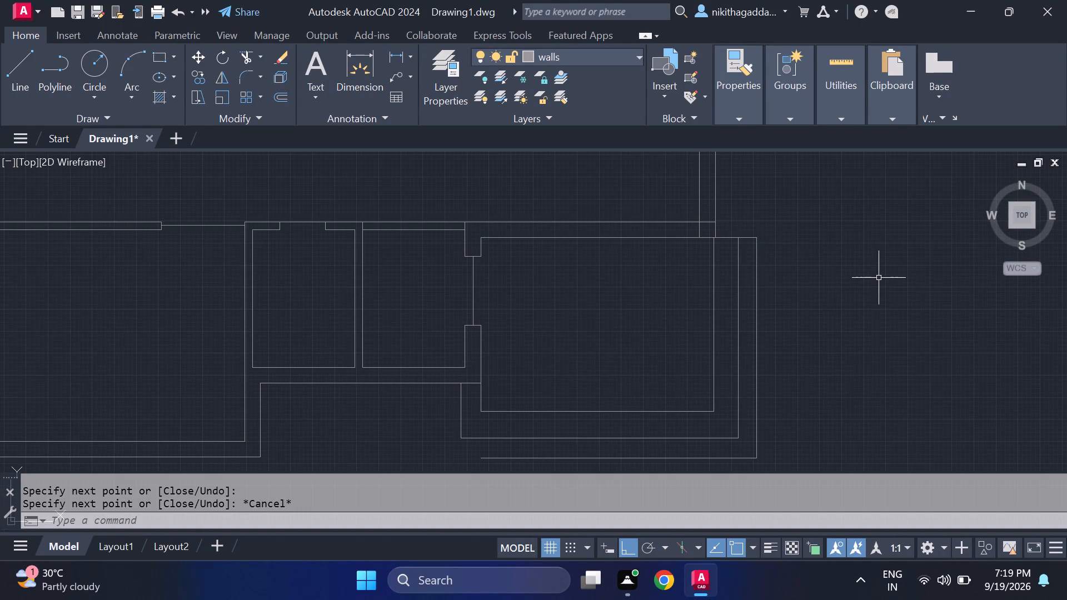
Complete the third outline by drawing from its bottom line's open end about 2' left, and up to the small room's bottom wall line.
key(space)
middle_drag(794, 382, 835, 309)
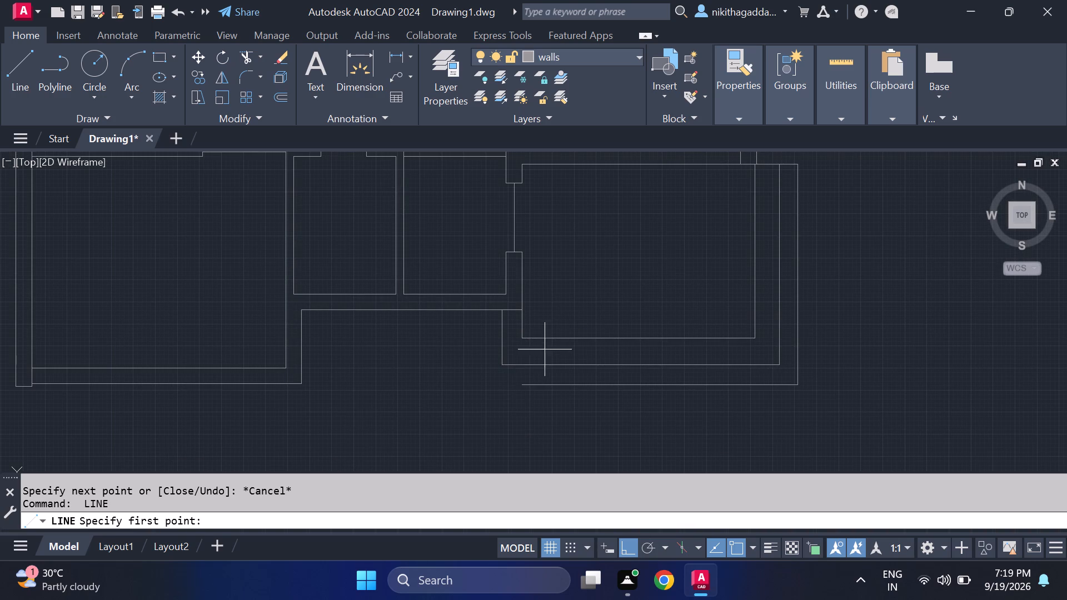
click(525, 385)
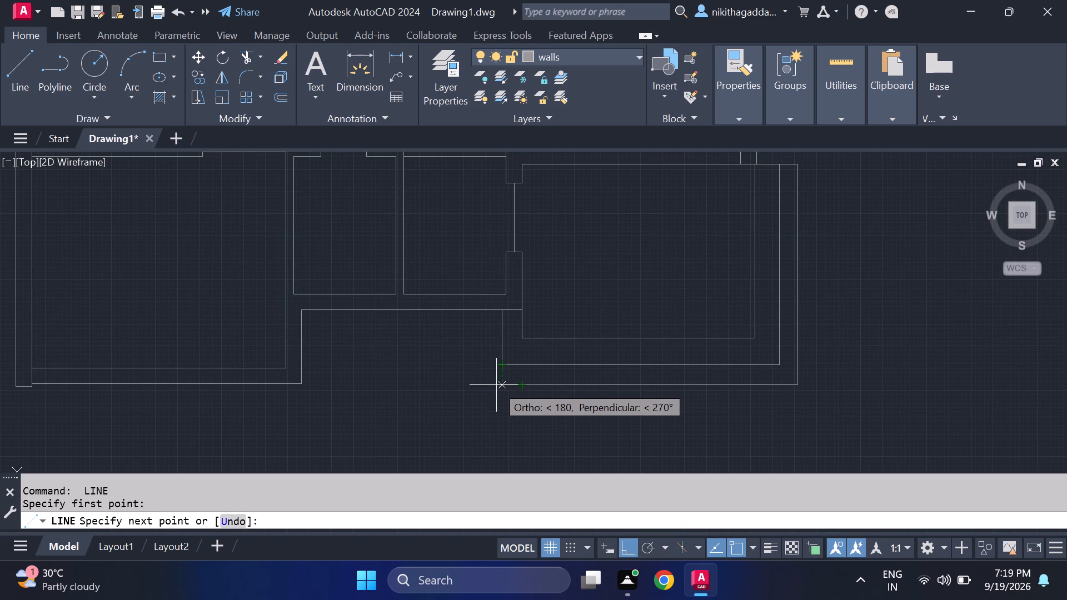
click(490, 384)
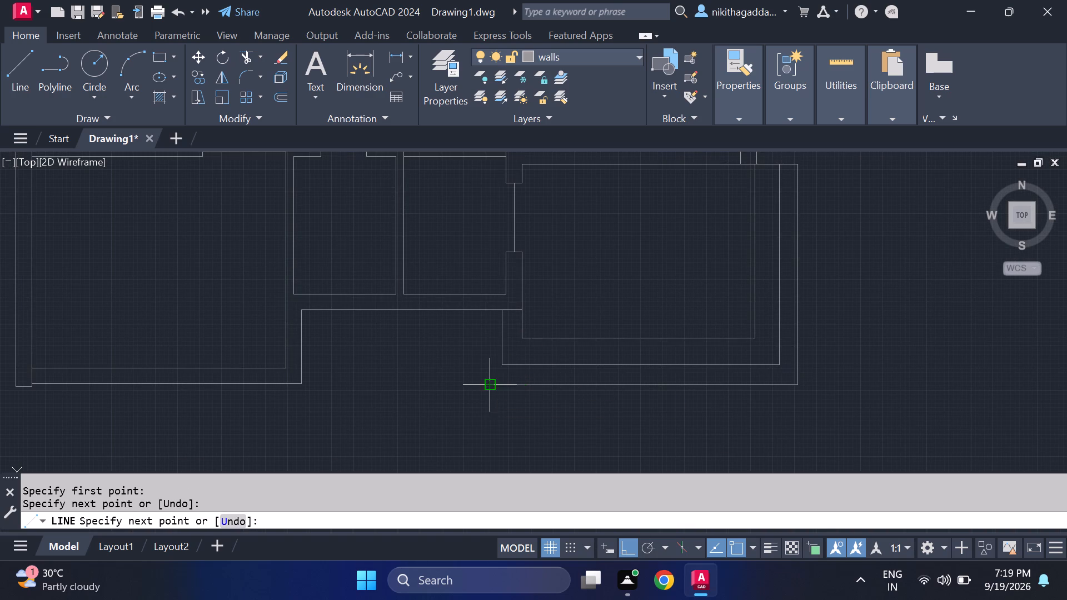
click(487, 311)
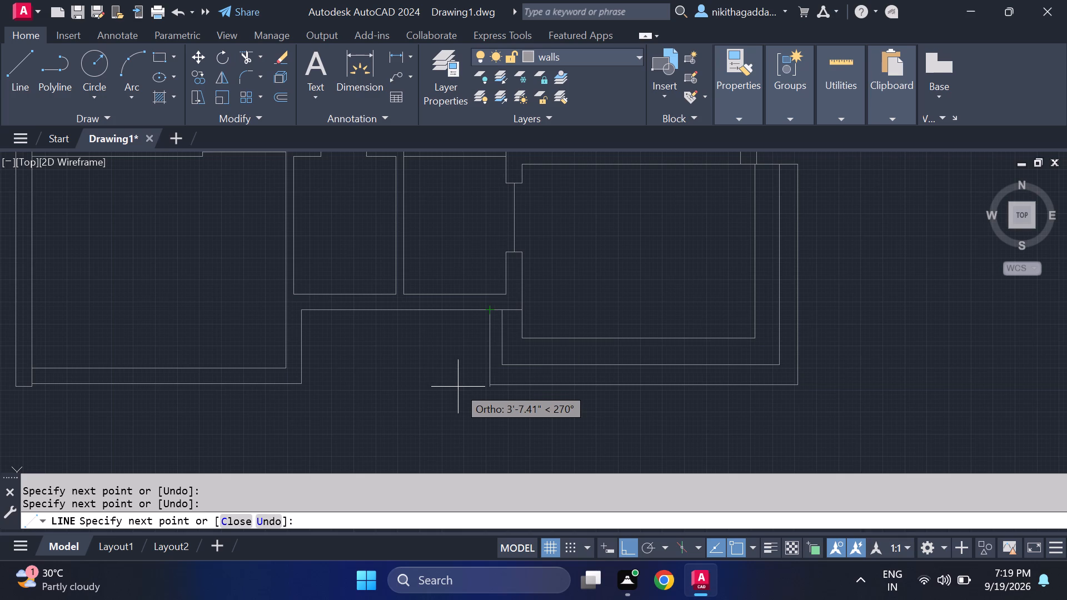
key(ctrl+z)
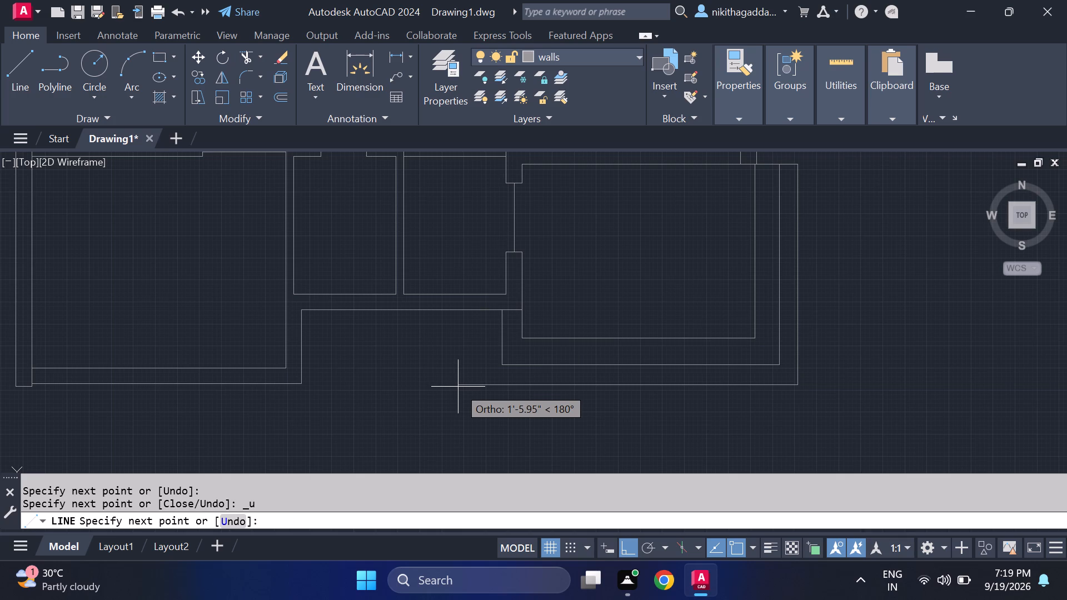
click(482, 381)
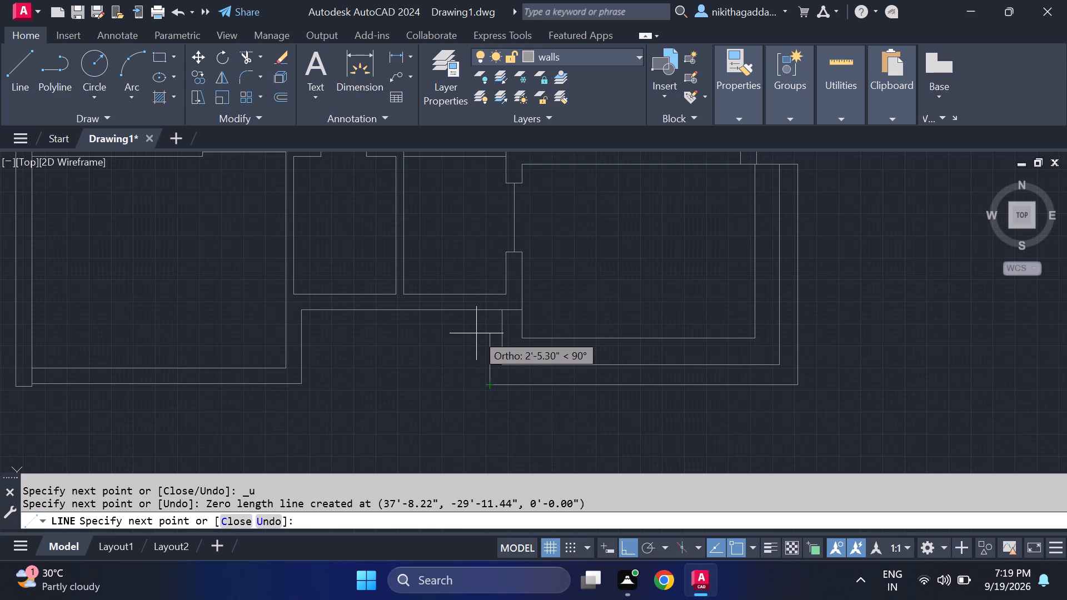
key(ctrl+z)
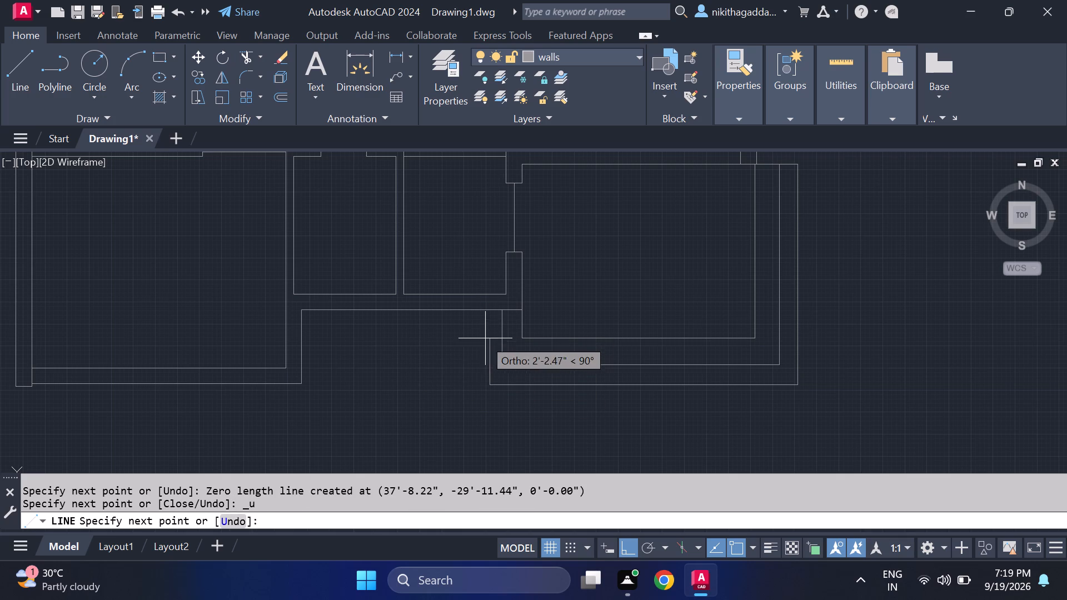
key(ctrl+z)
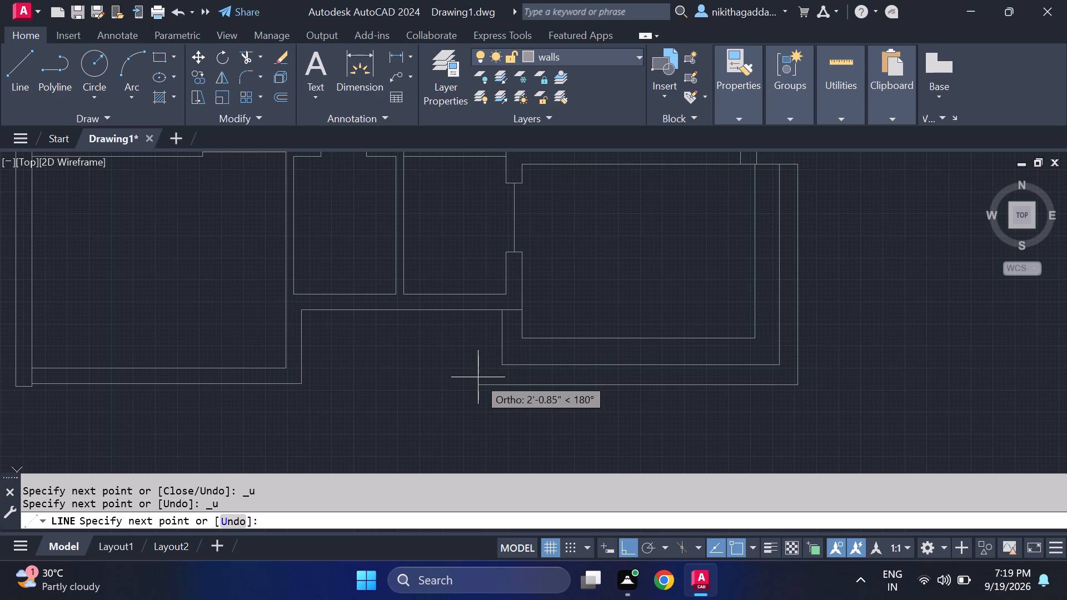
click(478, 377)
click(483, 314)
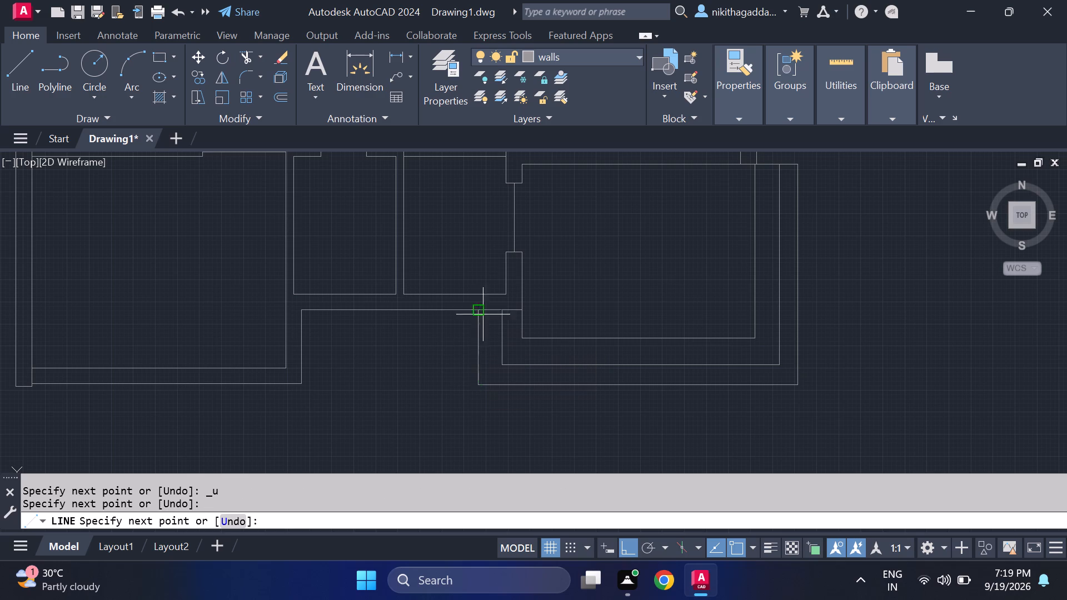
key(Escape)
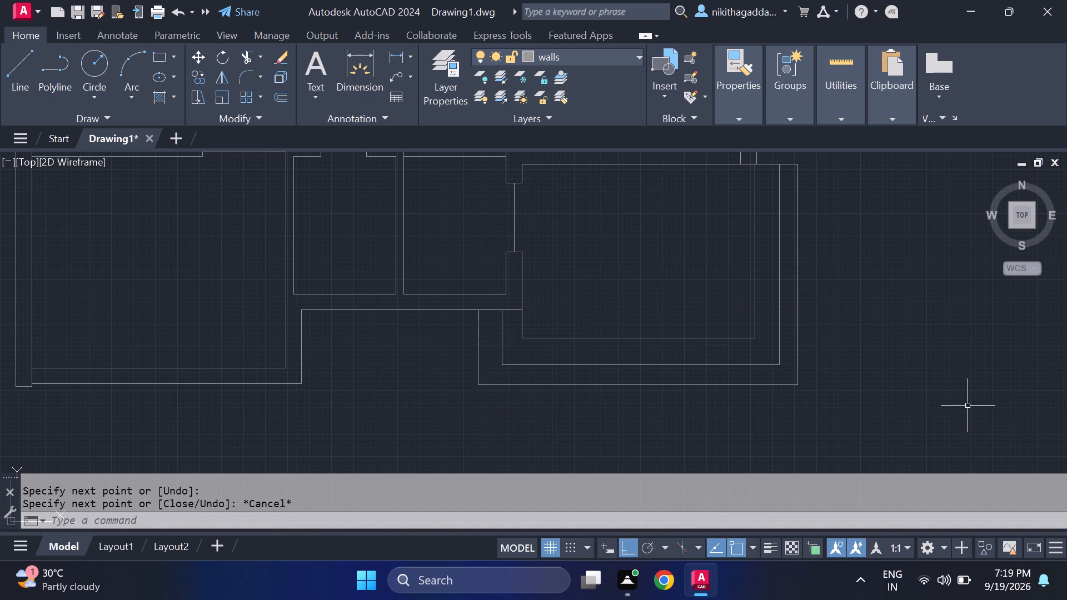
Examine the whole floor plan and the stepped outlines beside the small rooms.
scroll(933, 357, down, 3)
middle_drag(922, 397, 807, 408)
middle_drag(801, 408, 791, 411)
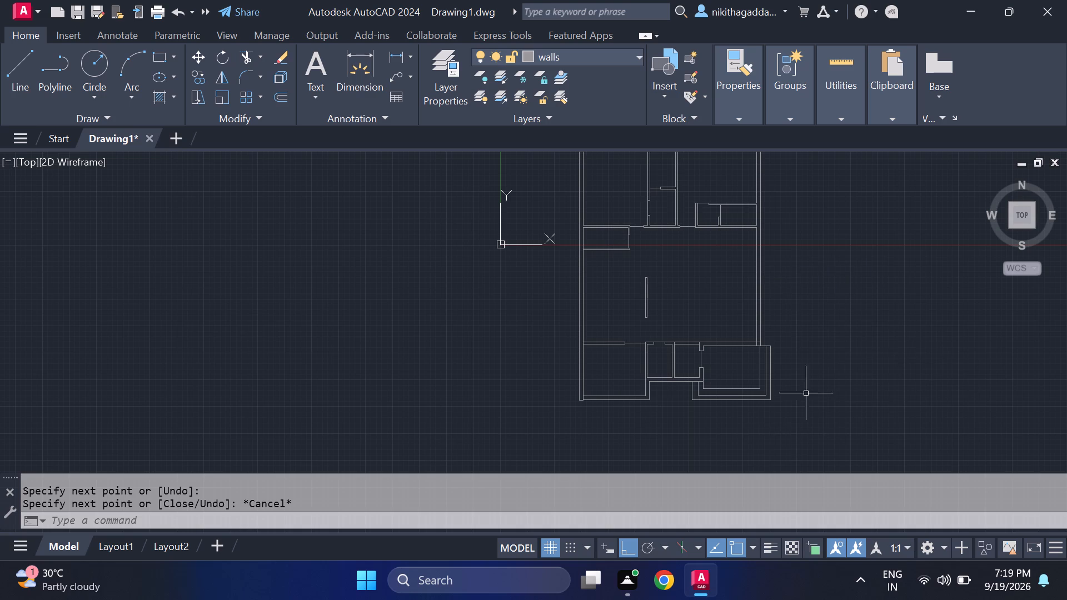
scroll(765, 378, up, 1)
scroll(851, 375, up, 1)
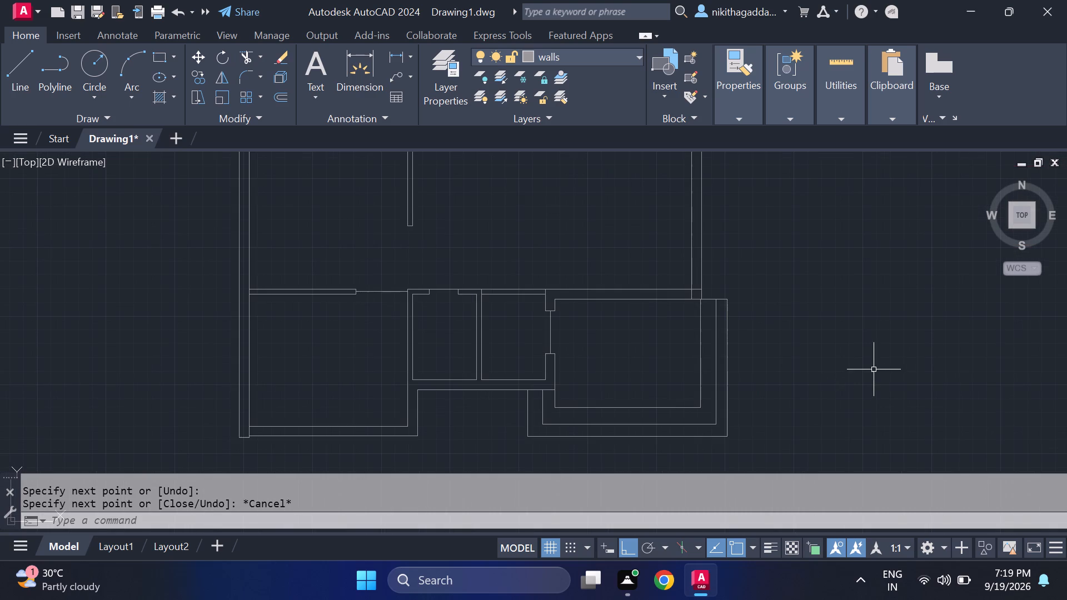
middle_drag(876, 368, 909, 314)
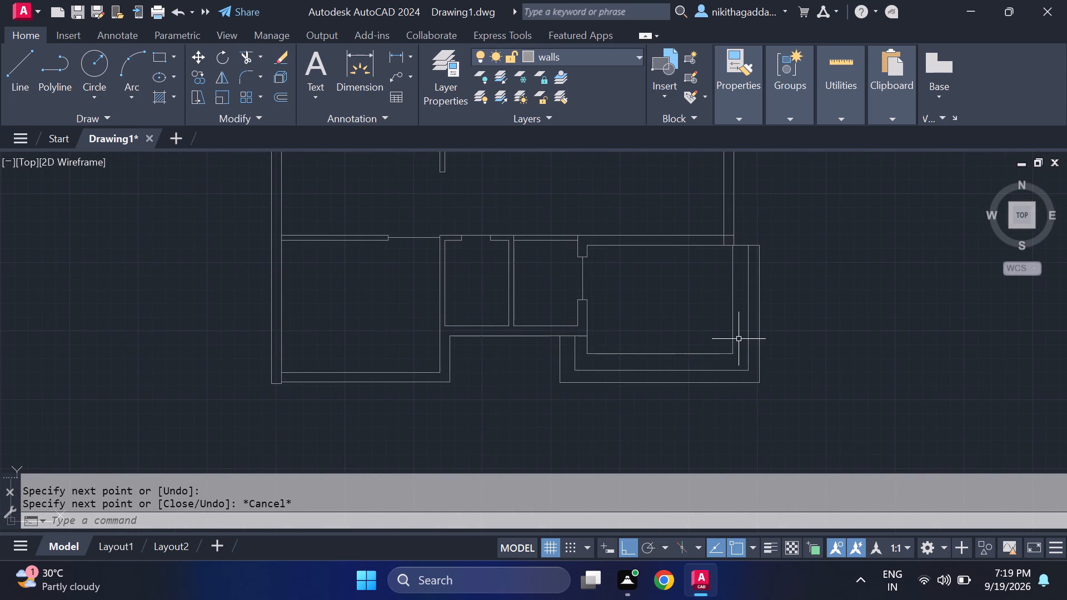
middle_drag(687, 323, 705, 392)
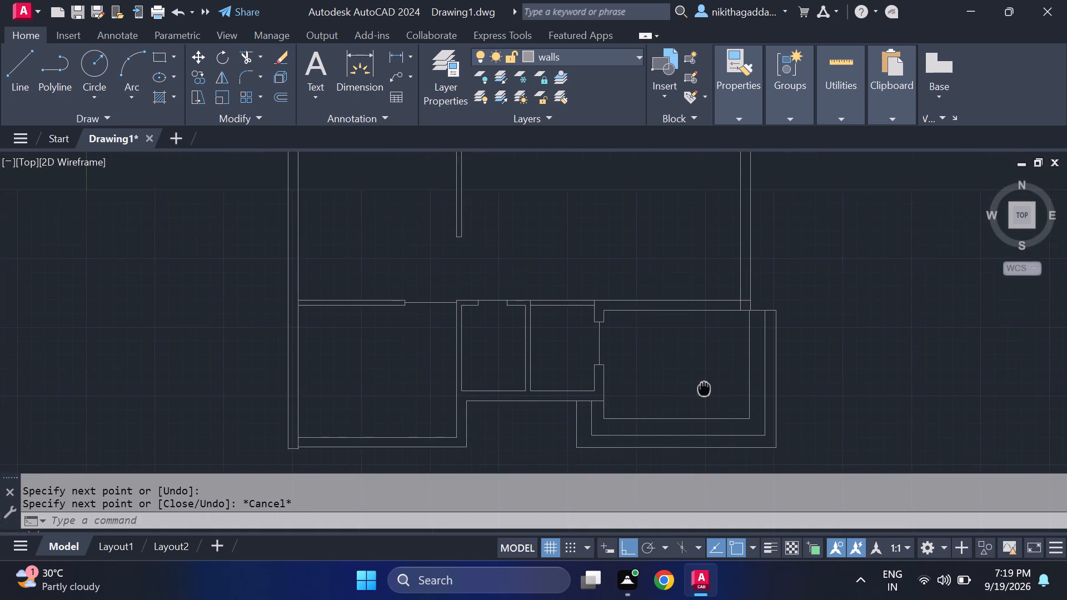
middle_drag(705, 392, 681, 379)
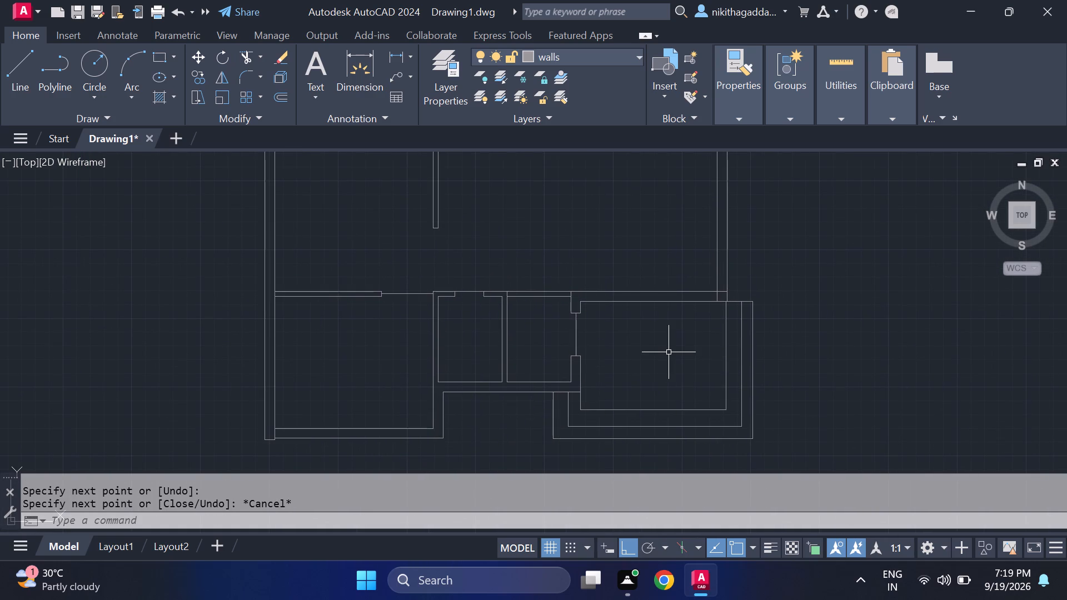
scroll(670, 351, down, 2)
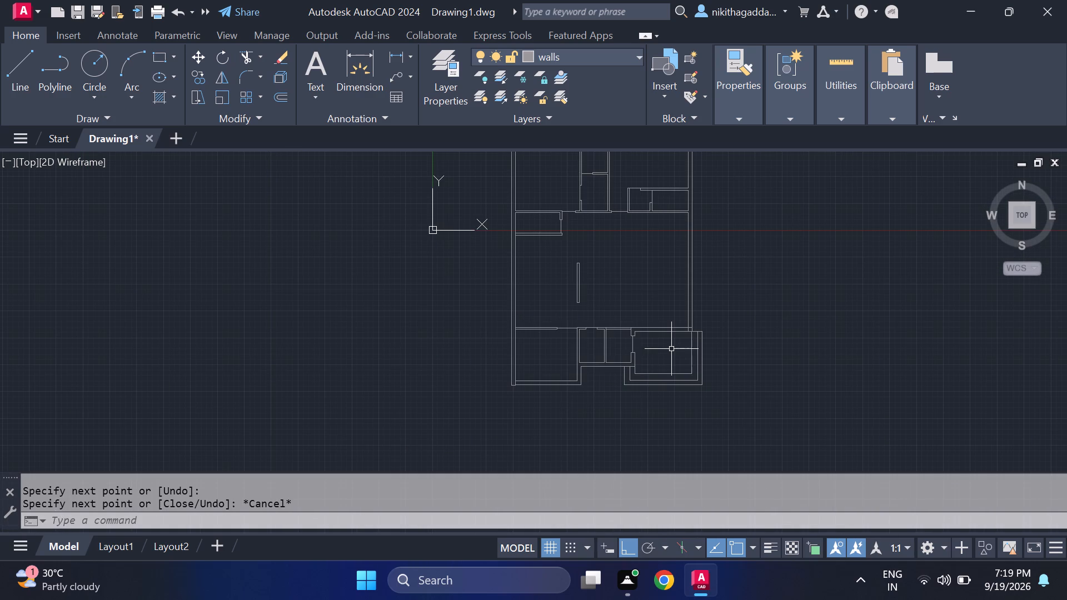
middle_drag(658, 336, 737, 355)
scroll(714, 332, down, 1)
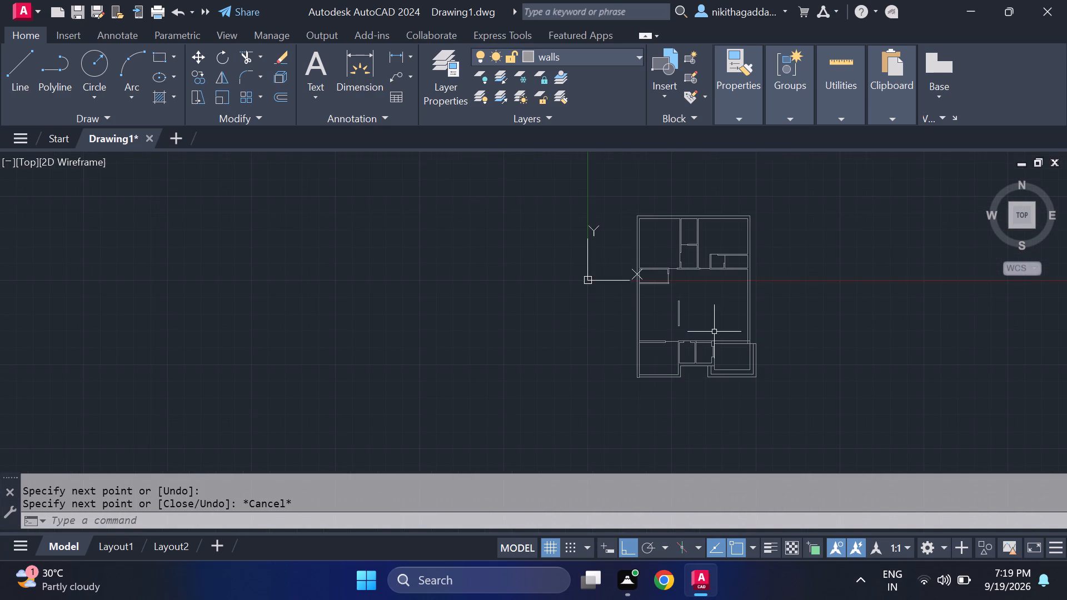
scroll(714, 332, up, 1)
scroll(761, 348, up, 2)
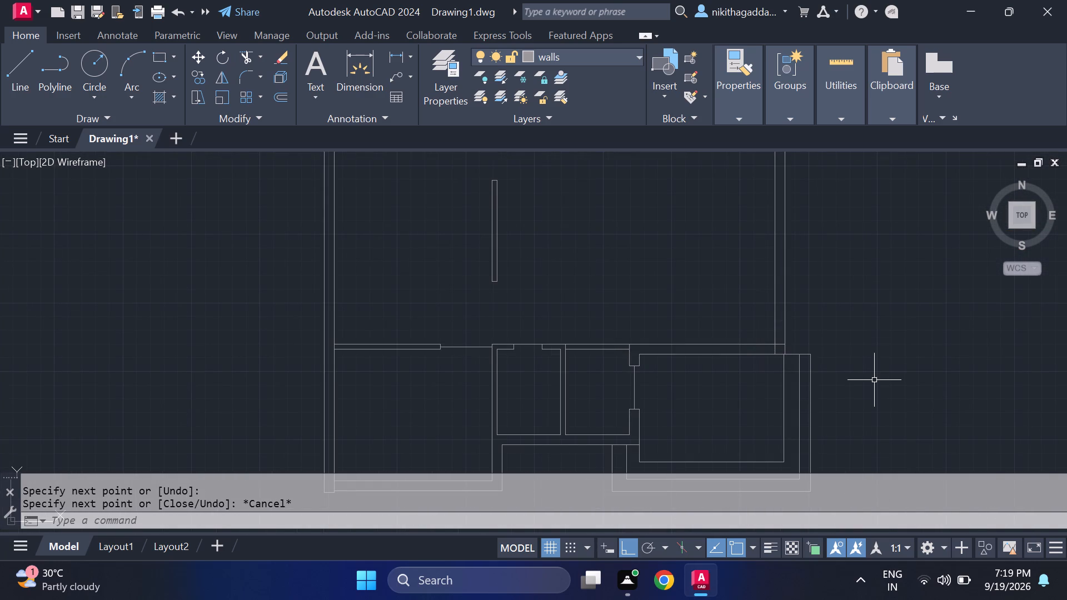
Trim the two short line pieces crossing the exterior wall where the right wall meets the horizontal wall above the stepped outlines.
text(tr)
key(Return)
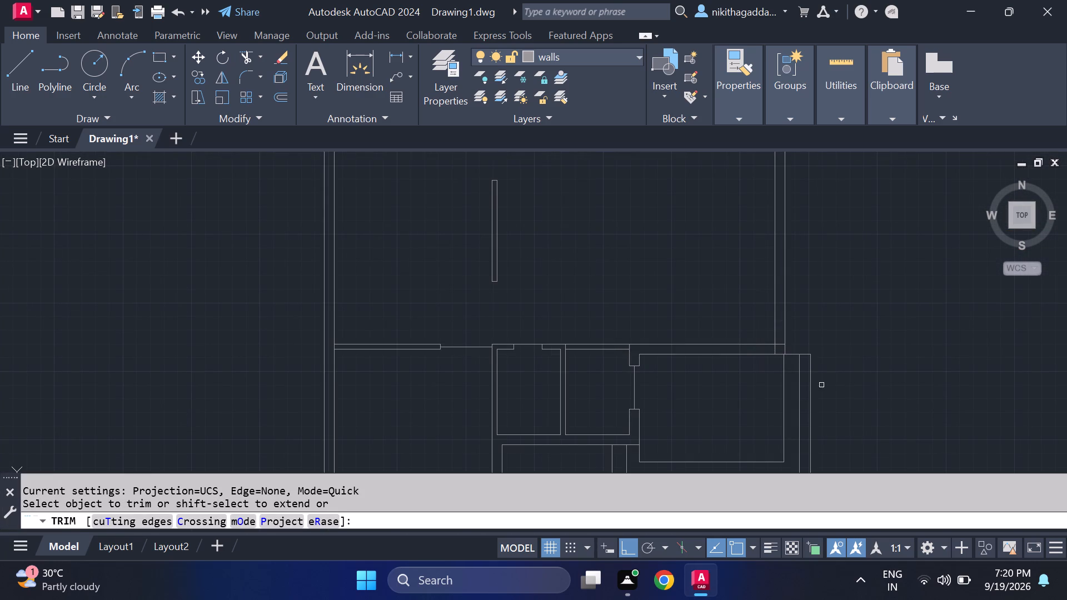
scroll(779, 378, up, 2)
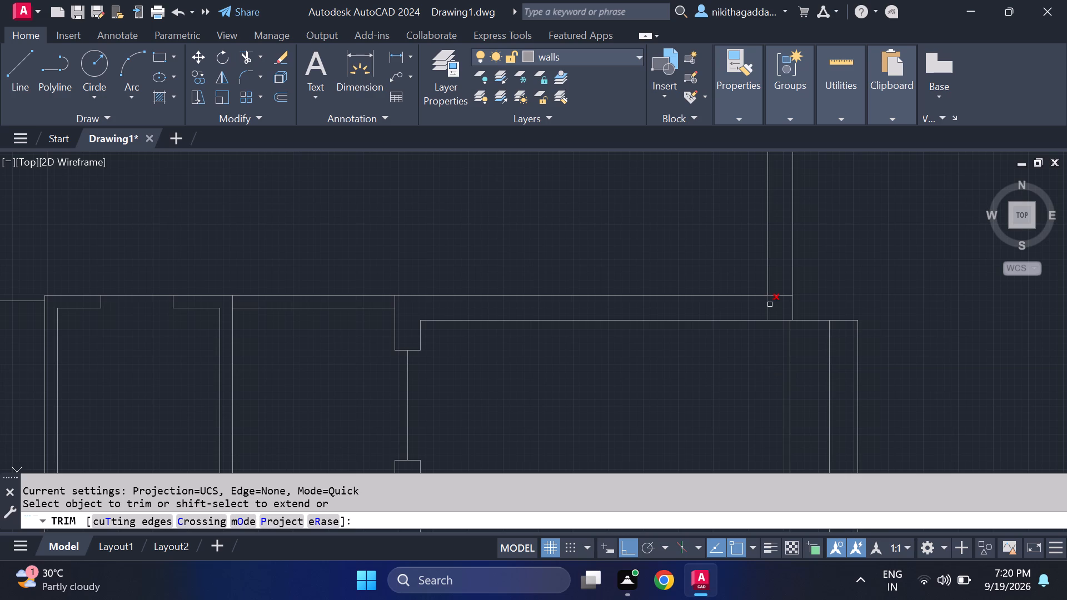
click(779, 295)
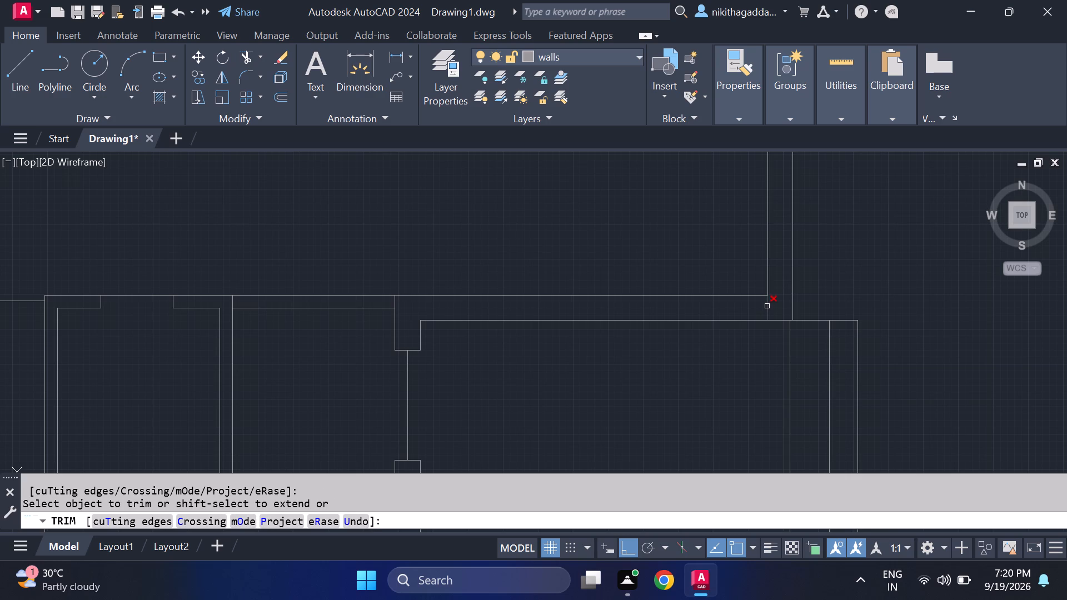
click(767, 306)
scroll(867, 294, down, 4)
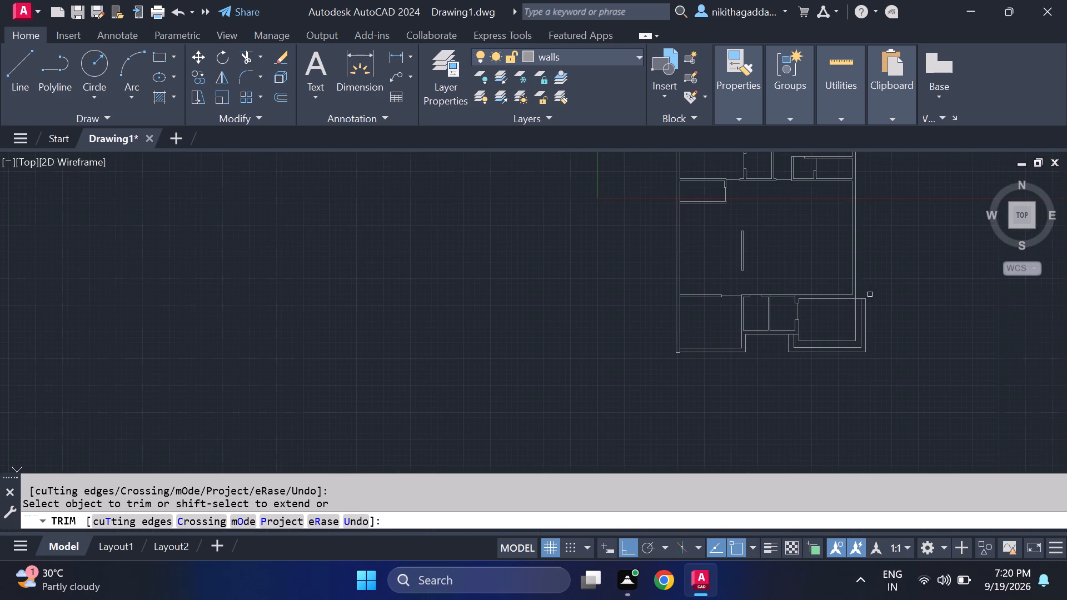
middle_drag(909, 247, 903, 324)
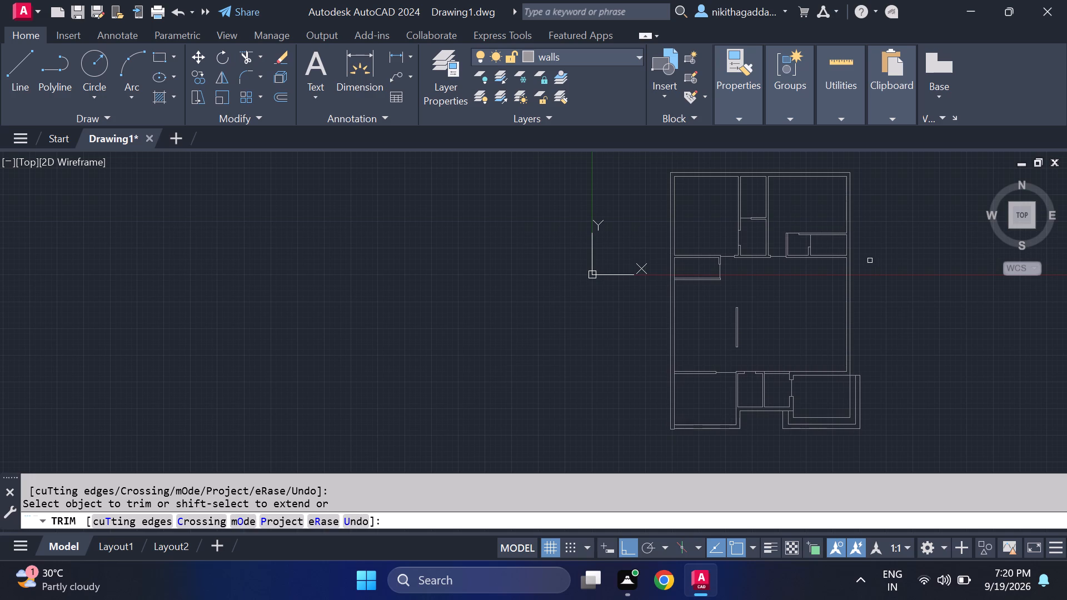
scroll(771, 424, up, 1)
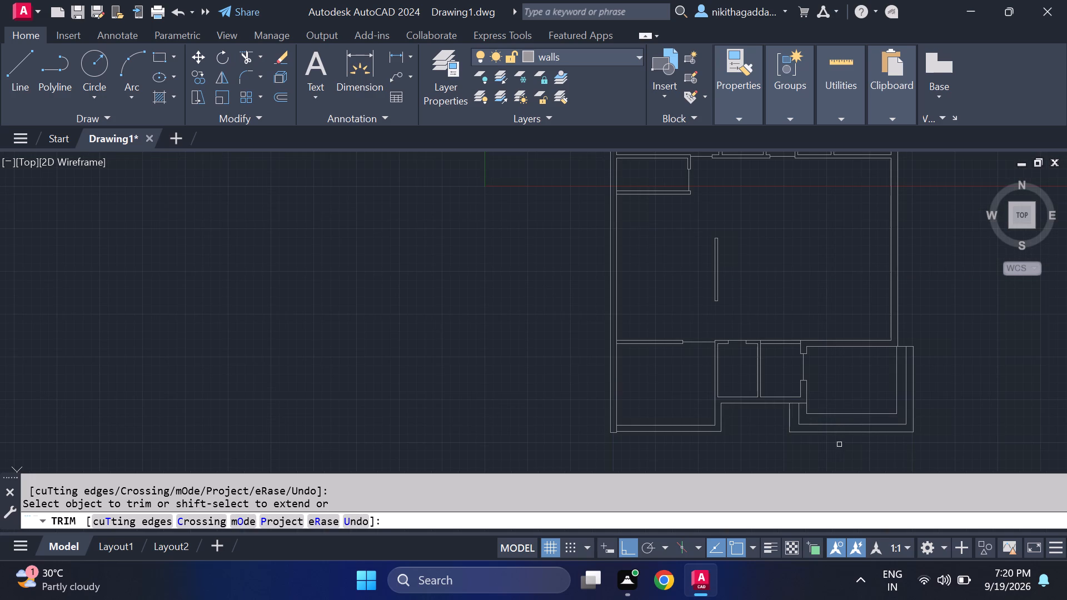
middle_drag(837, 442, 839, 376)
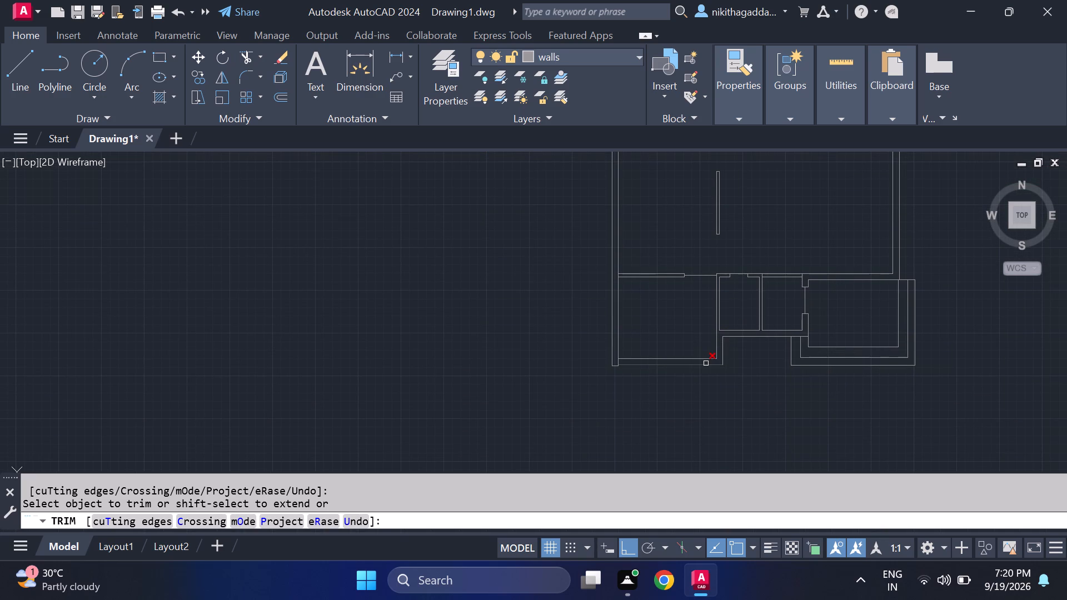
key(Escape)
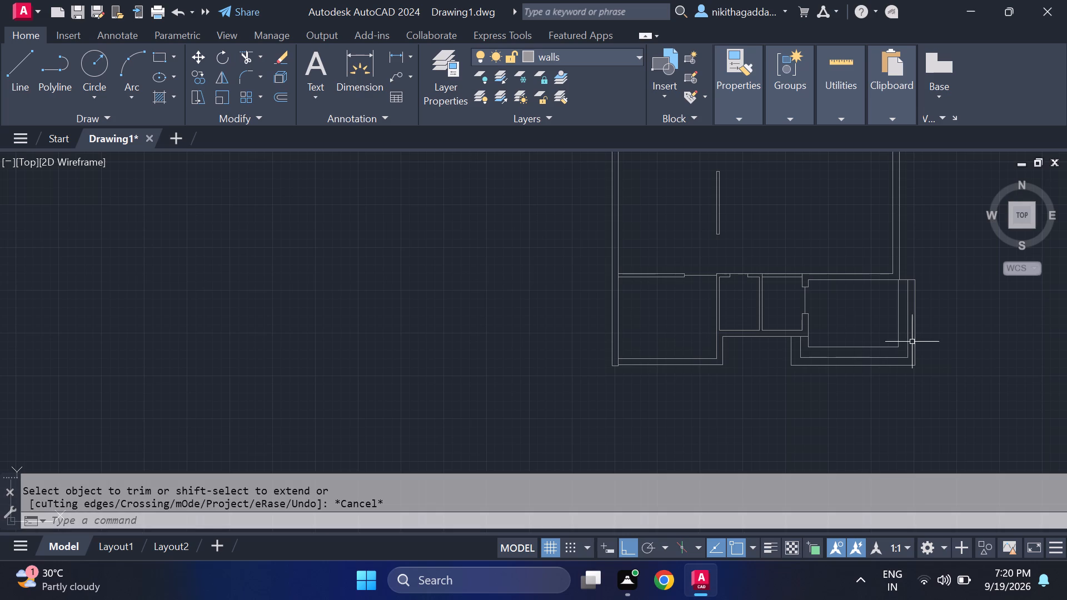
Move the second outline's bottom line and short left line up together by about 2.5".
scroll(875, 345, up, 2)
click(808, 377)
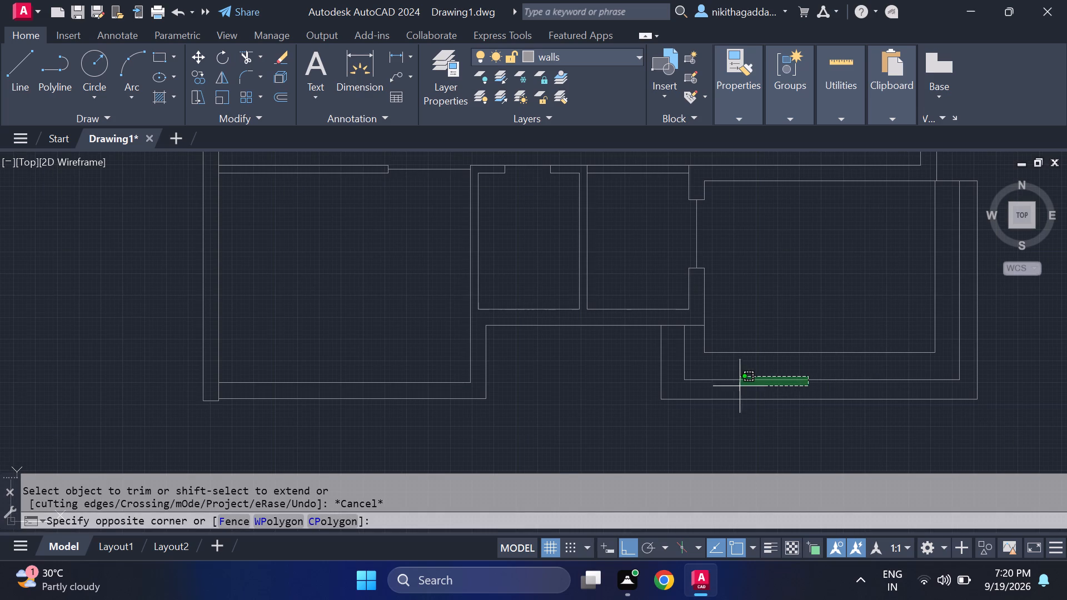
click(687, 383)
click(697, 367)
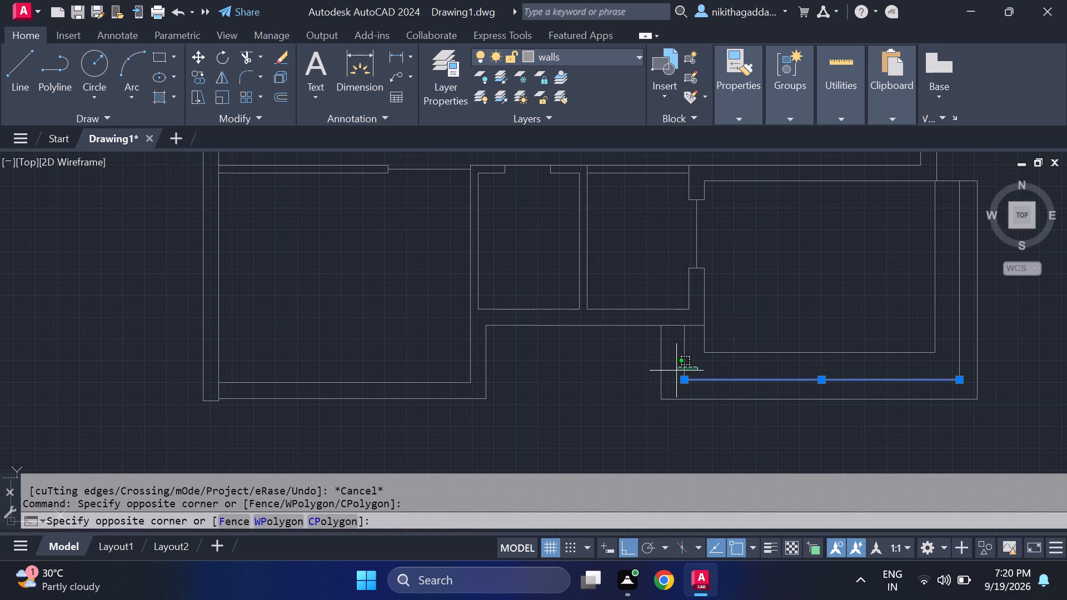
click(676, 371)
key(m)
key(Return)
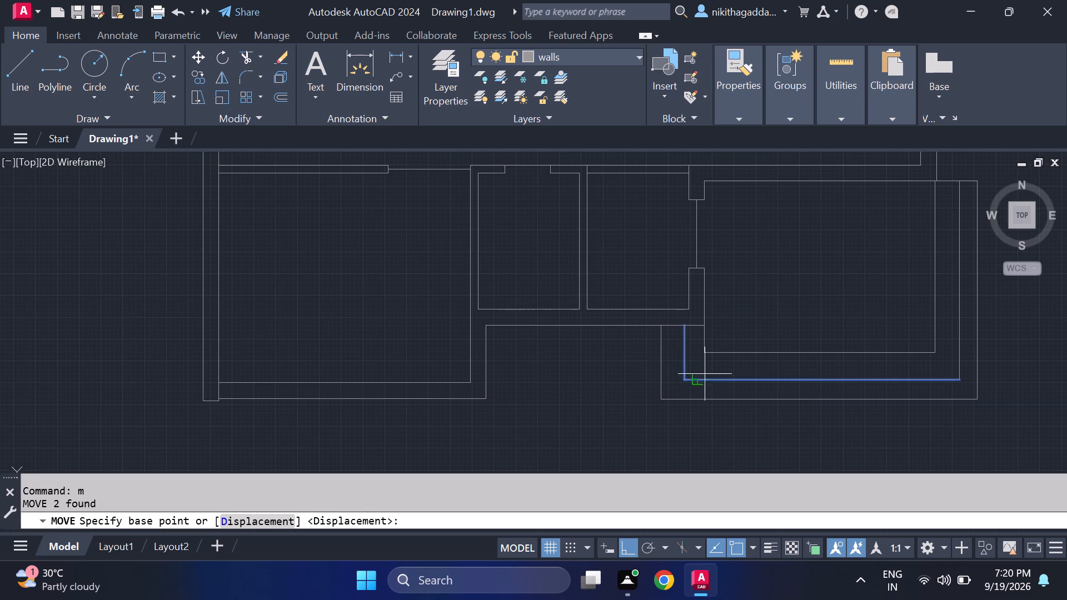
click(818, 381)
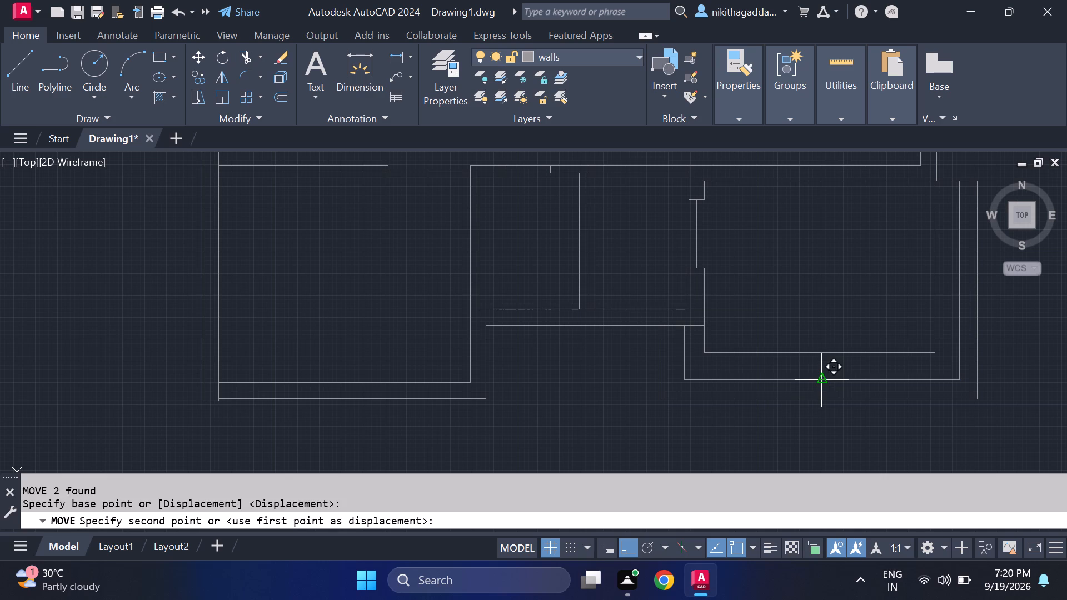
scroll(816, 379, up, 2)
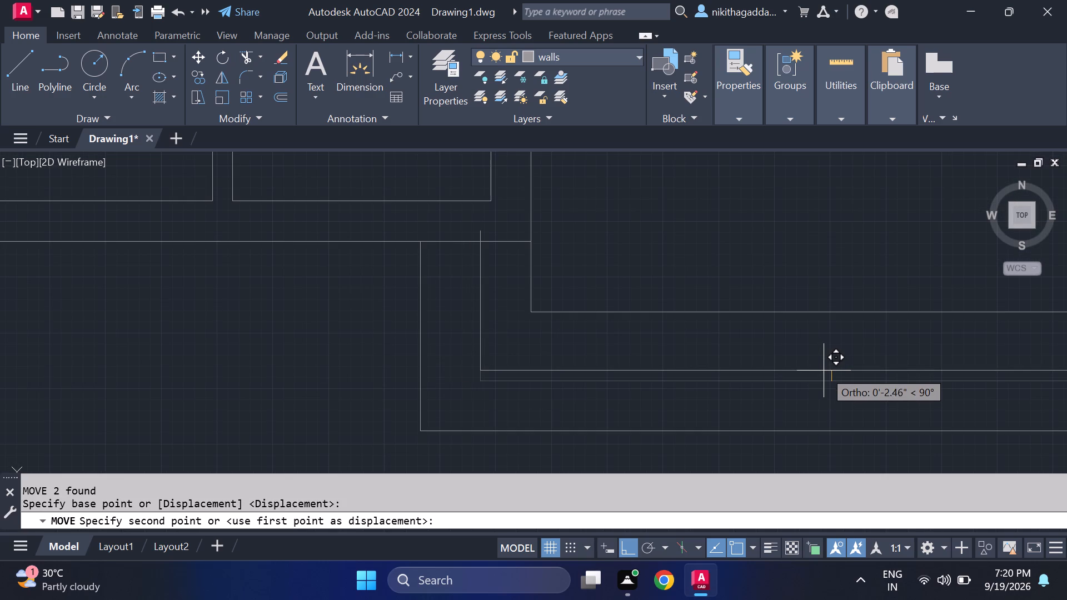
click(824, 371)
Trim the second outline's overhanging ends: its right line below the bottom line, and its left line above the small room's bottom wall line.
scroll(817, 362, down, 3)
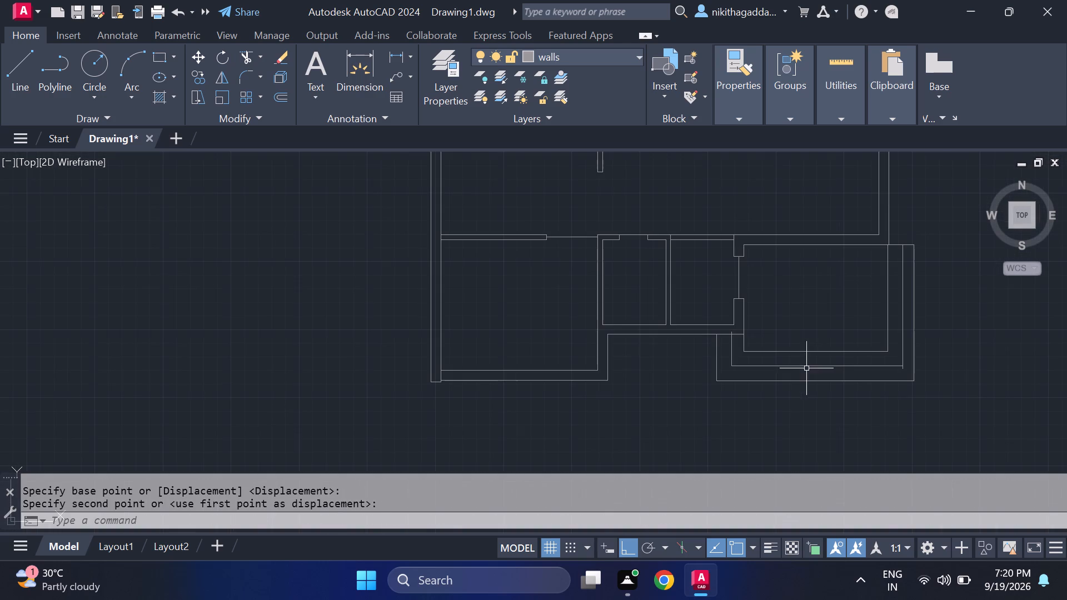
scroll(958, 369, up, 1)
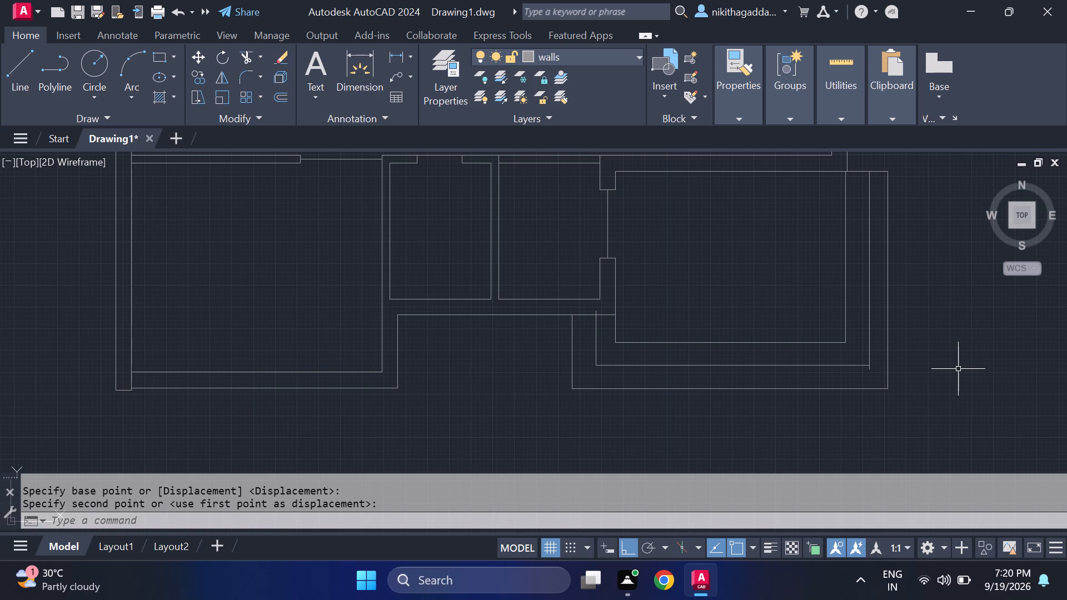
text(tr)
key(Return)
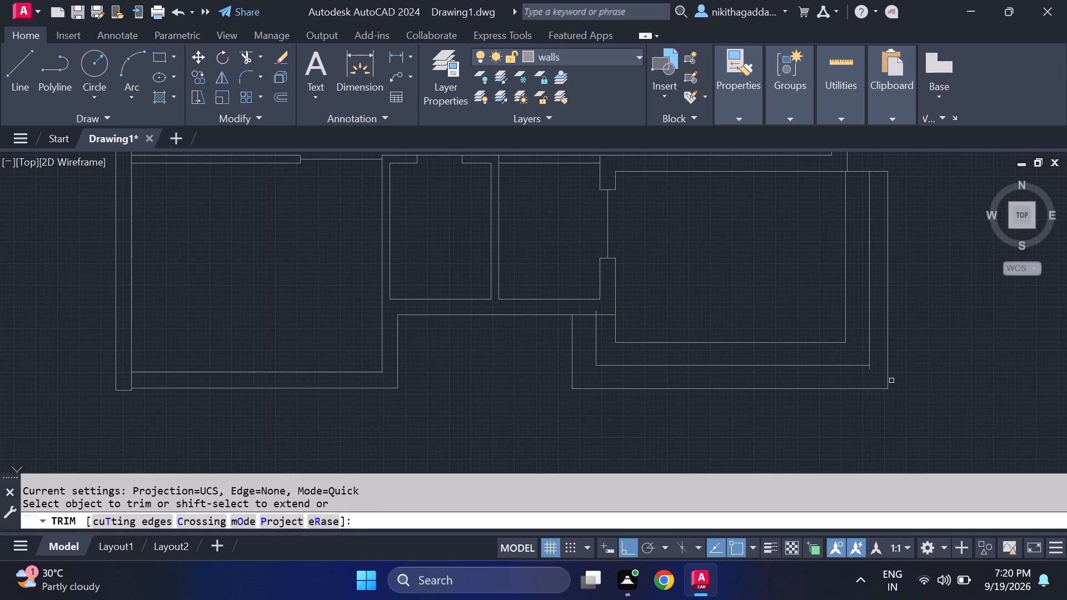
scroll(886, 377, up, 2)
click(844, 356)
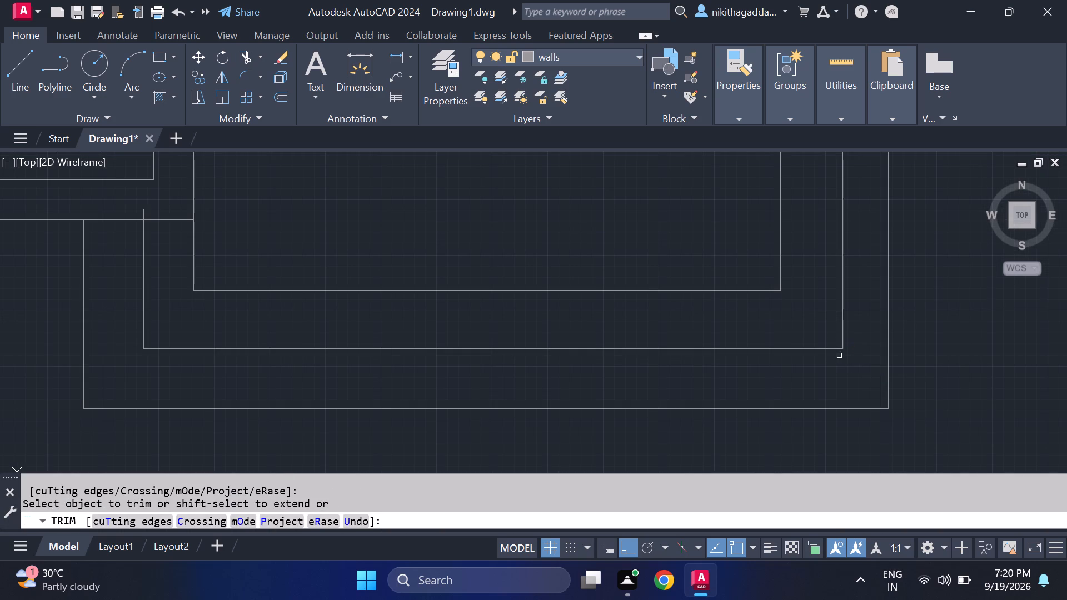
scroll(390, 355, down, 3)
middle_drag(634, 367, 1055, 391)
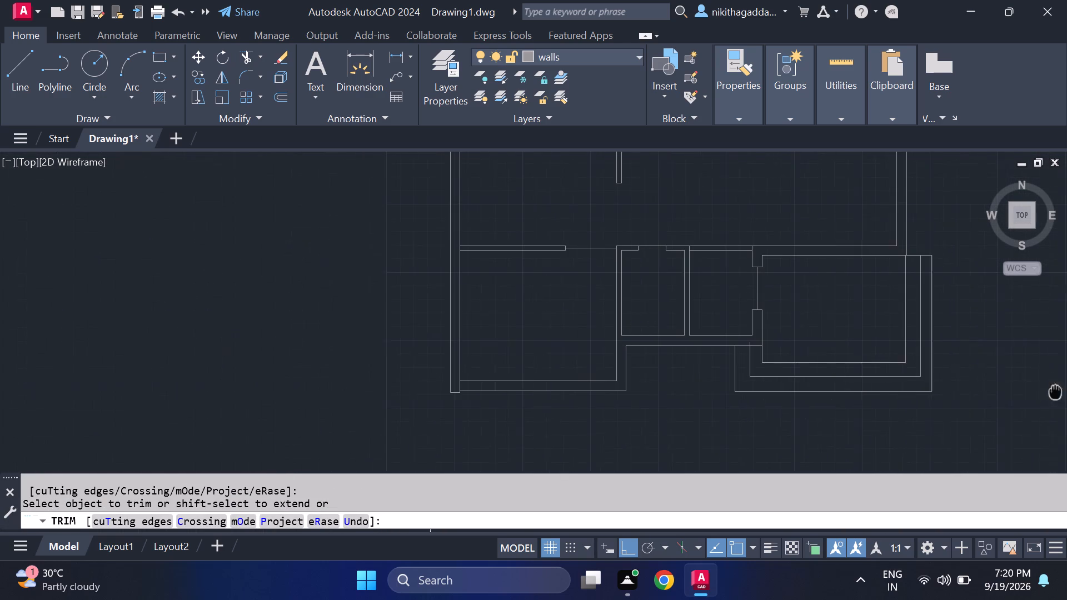
scroll(745, 358, up, 3)
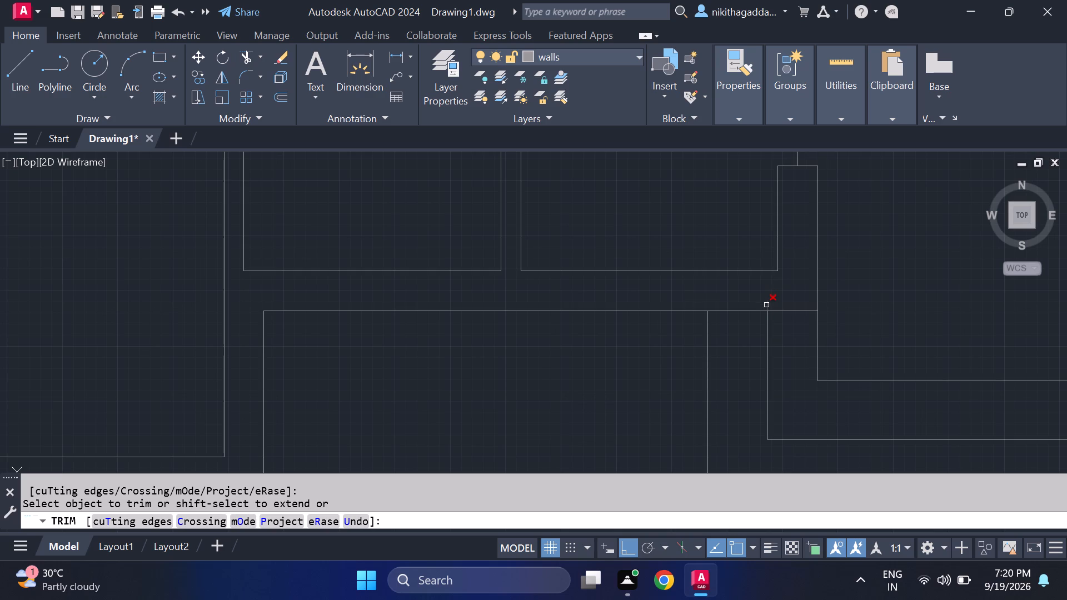
click(766, 305)
scroll(769, 317, down, 4)
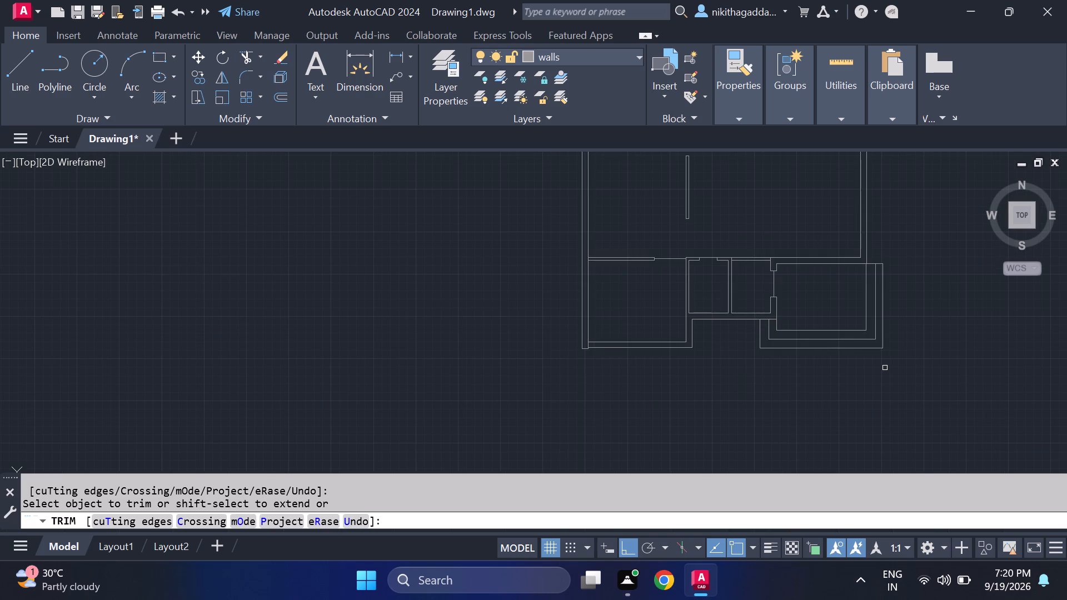
key(Escape)
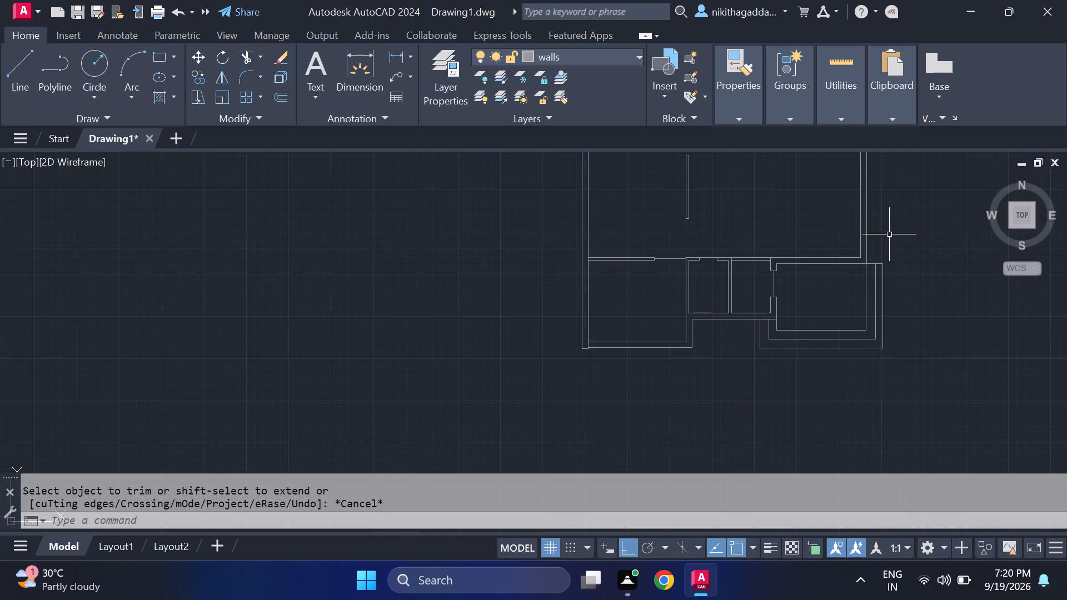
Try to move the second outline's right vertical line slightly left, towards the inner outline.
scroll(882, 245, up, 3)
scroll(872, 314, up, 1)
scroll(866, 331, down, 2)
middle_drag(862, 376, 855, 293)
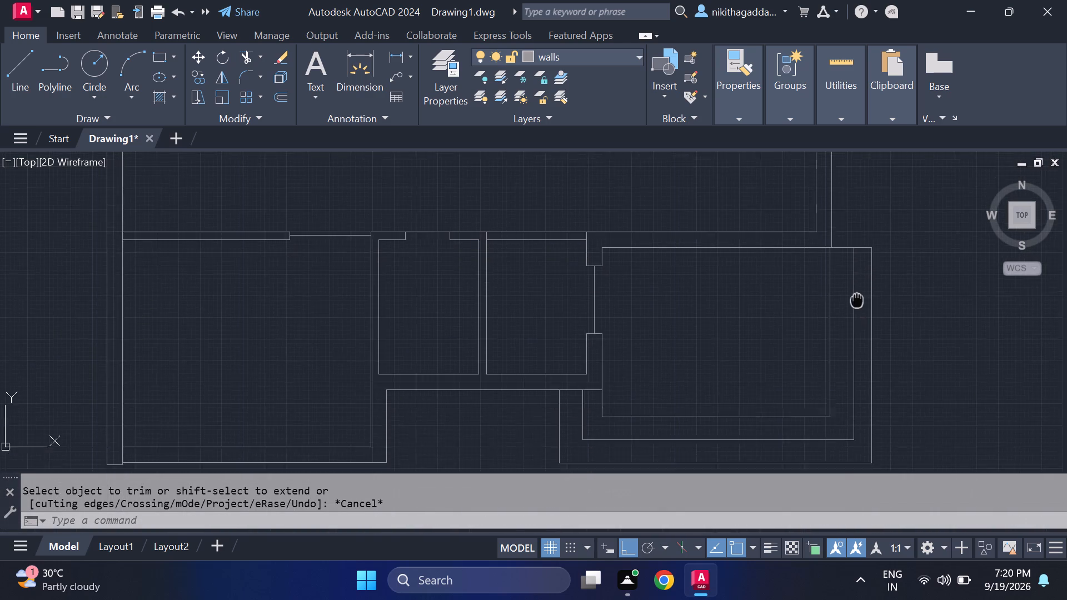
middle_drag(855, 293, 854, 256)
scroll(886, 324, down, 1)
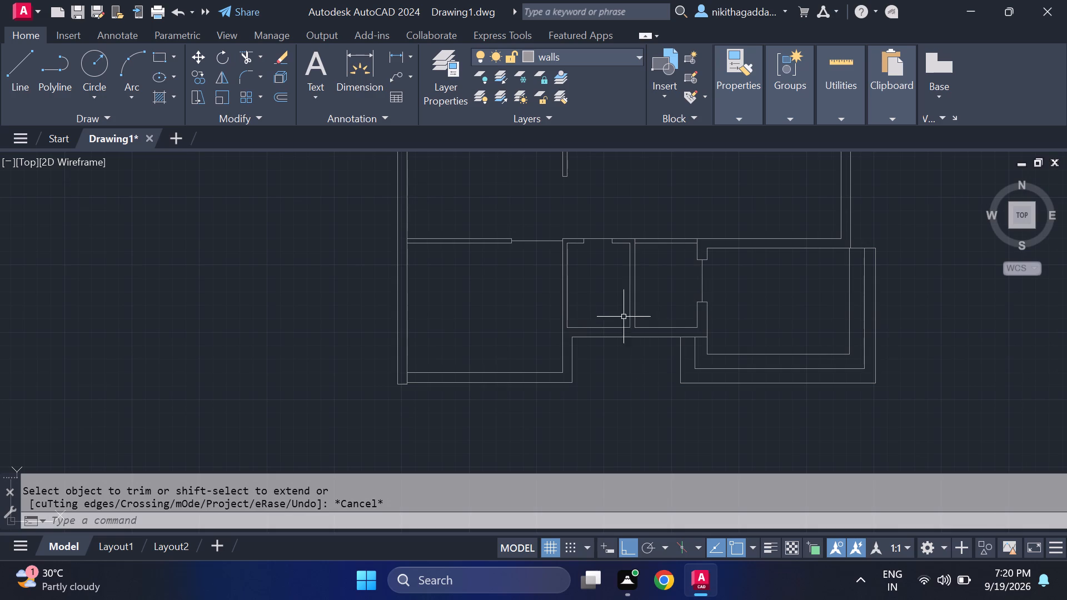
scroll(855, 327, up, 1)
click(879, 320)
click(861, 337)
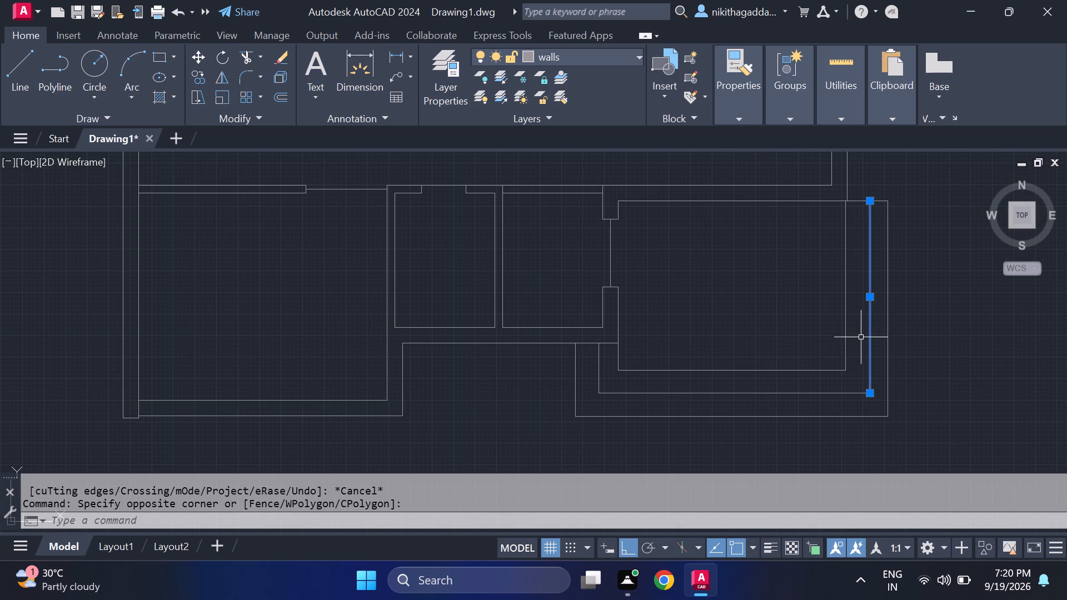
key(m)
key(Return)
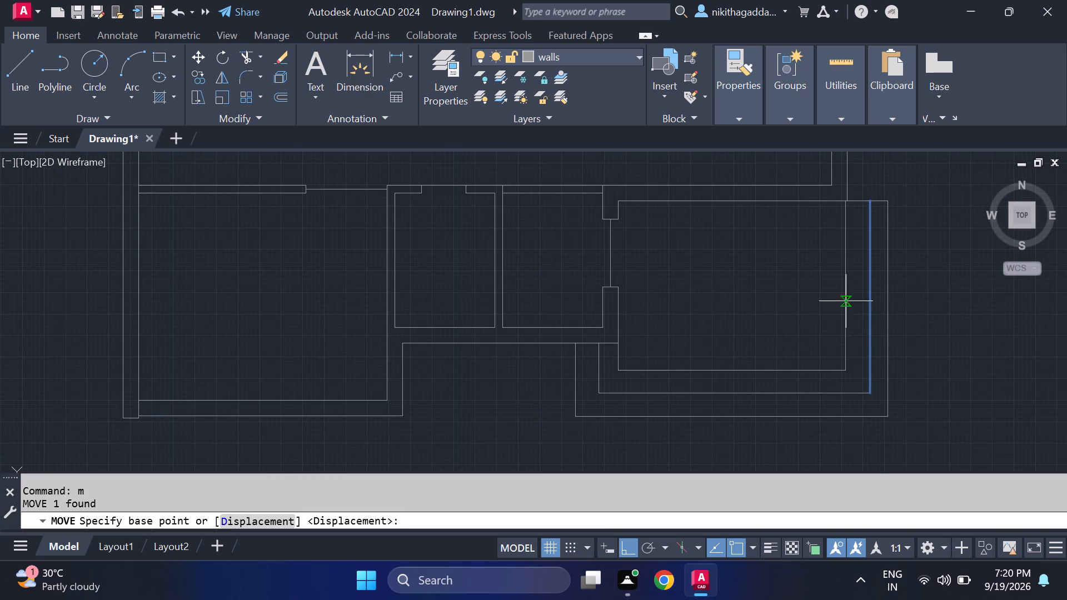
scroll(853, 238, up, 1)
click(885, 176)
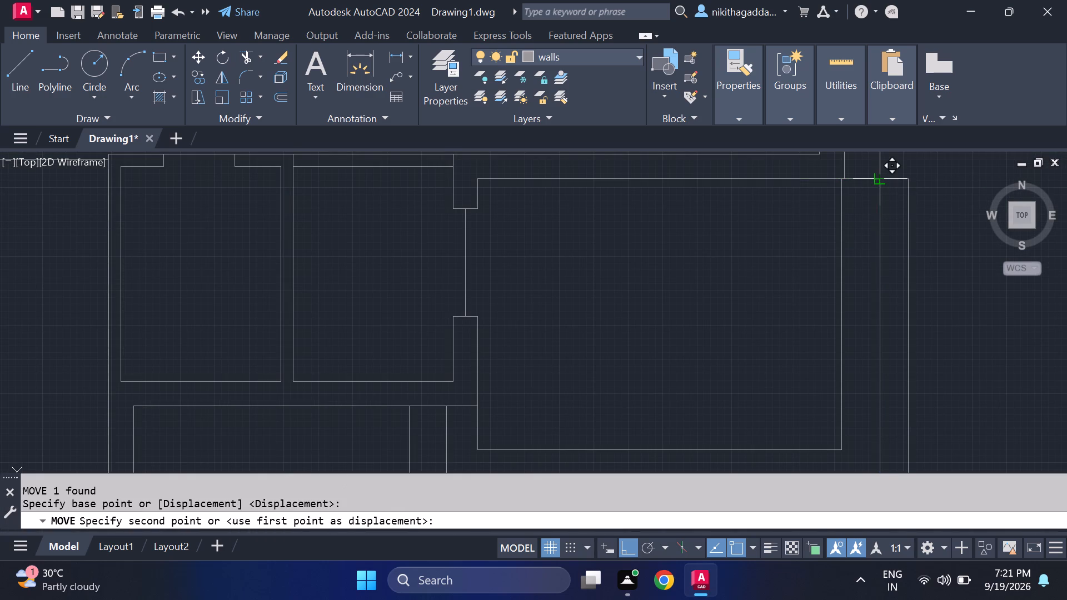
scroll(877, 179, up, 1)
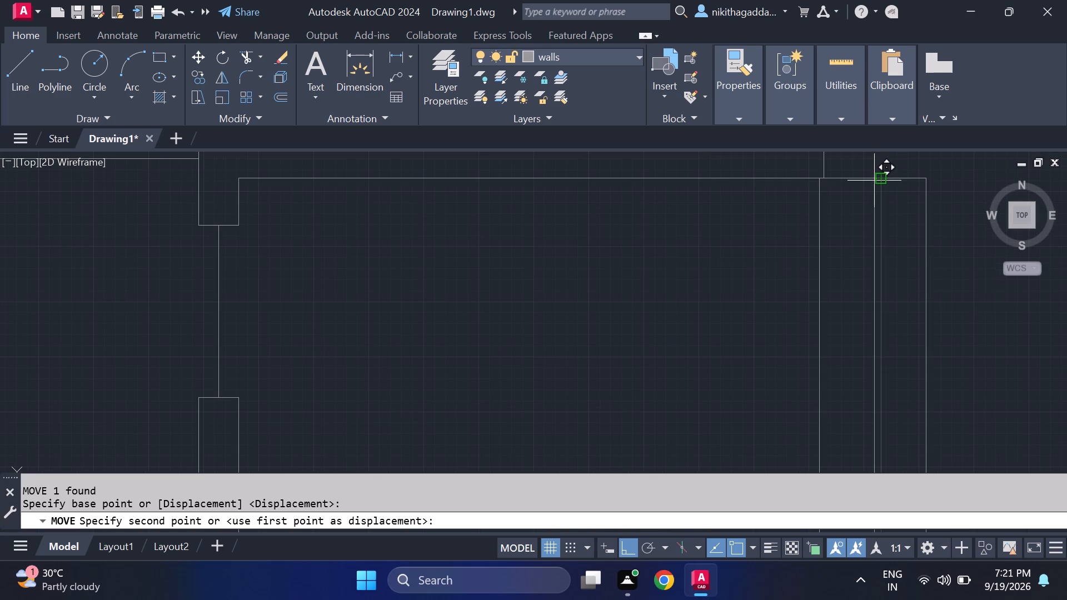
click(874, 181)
Move the second outline's right vertical line slightly left along the stepped area's top line, closer to the inner outline.
drag(887, 189, 880, 193)
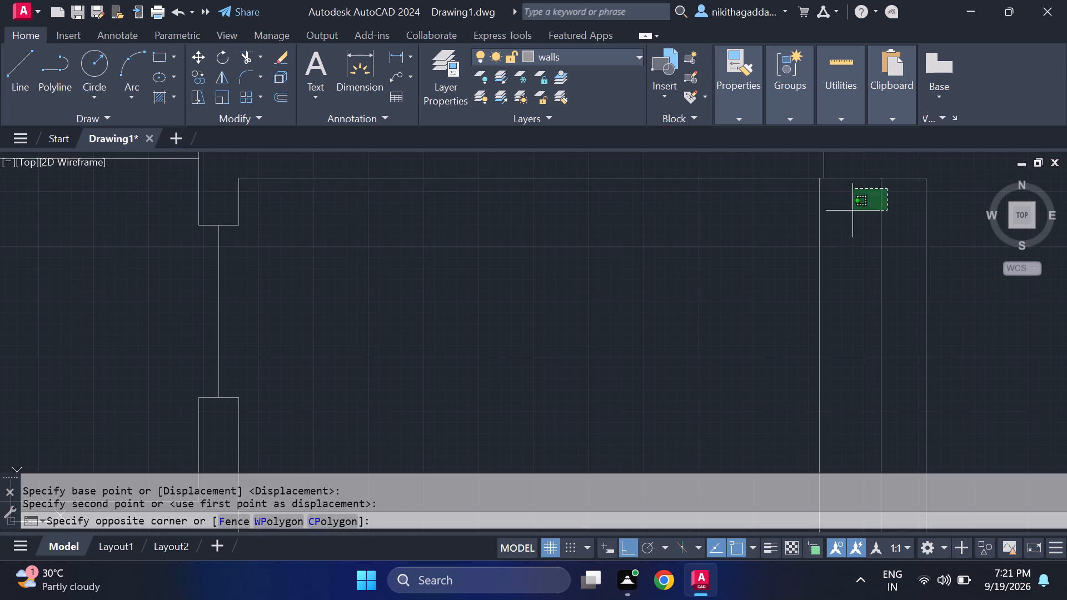
click(852, 211)
key(m)
key(Return)
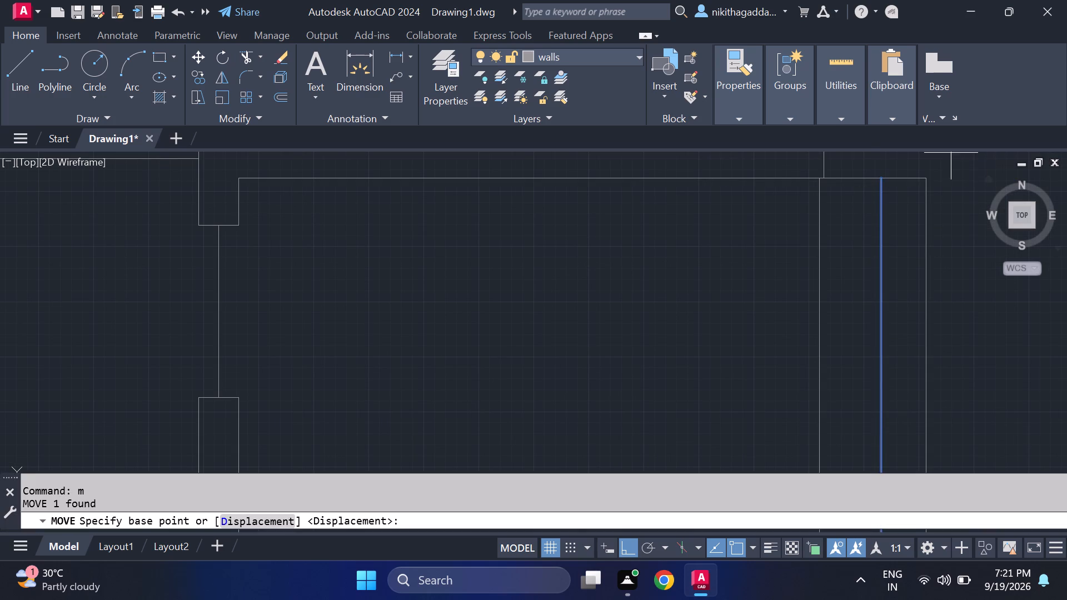
scroll(920, 153, up, 3)
click(784, 247)
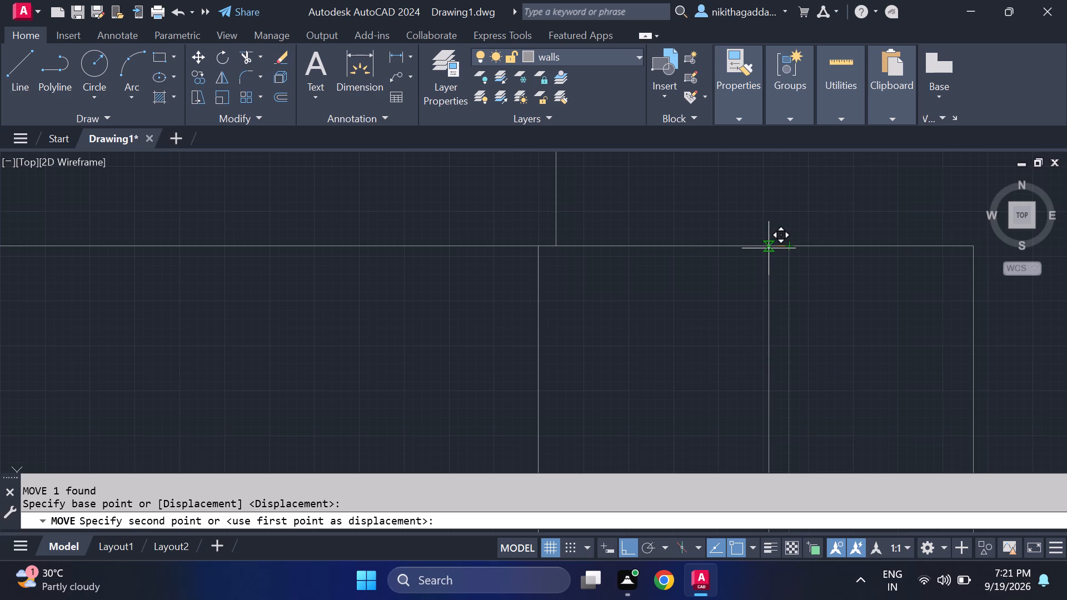
click(769, 248)
Trim the short end of the second outline's bottom line that projects past its right vertical line.
scroll(781, 262, down, 5)
middle_drag(790, 431, 797, 391)
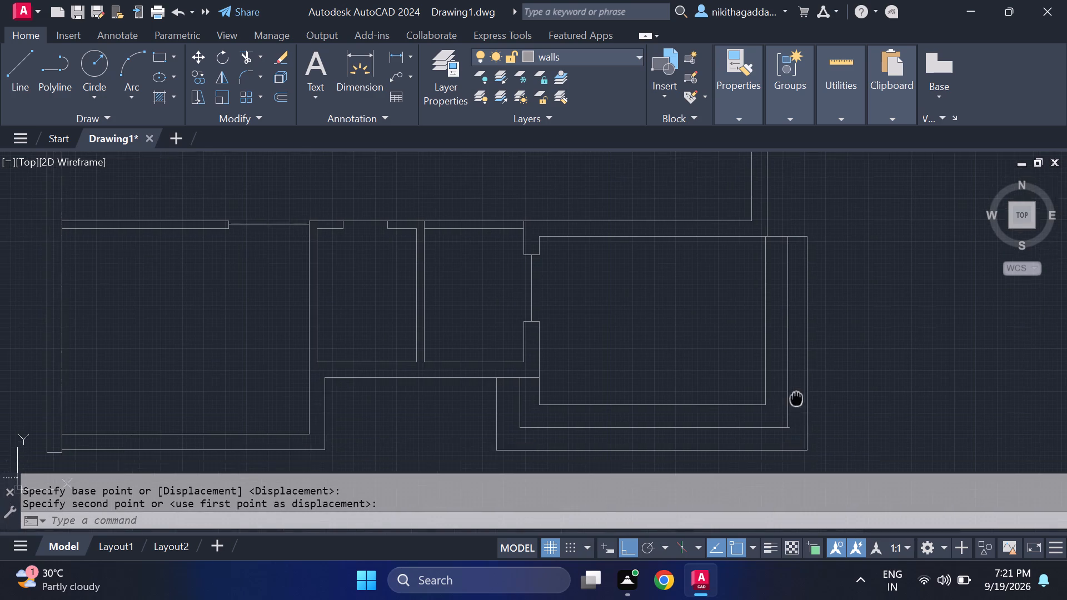
middle_drag(797, 391, 797, 346)
text(tr)
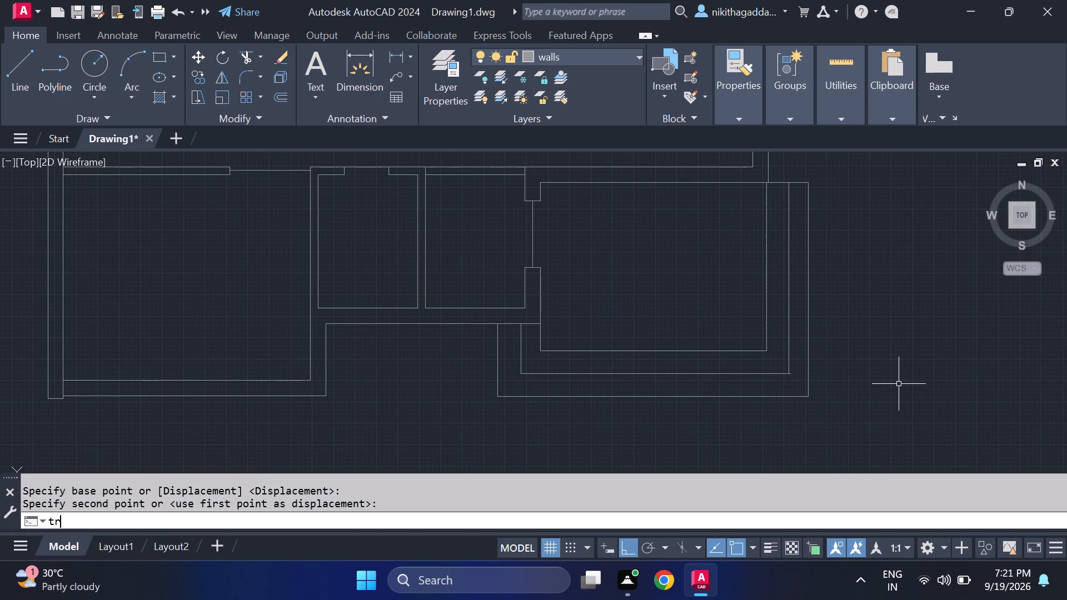
key(Return)
scroll(781, 379, up, 3)
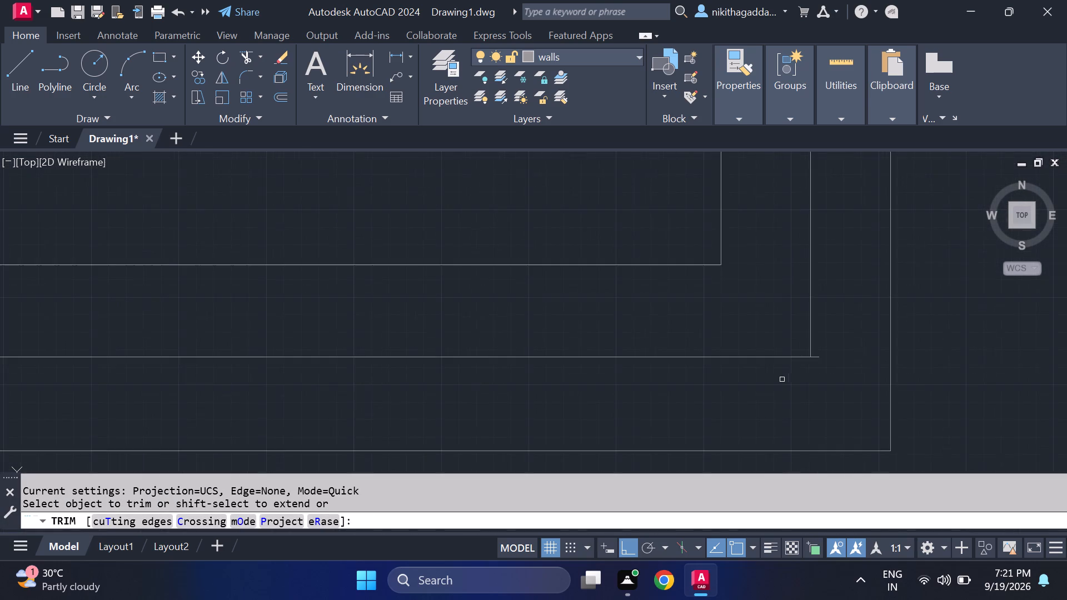
scroll(825, 366, up, 2)
click(804, 345)
scroll(820, 349, down, 5)
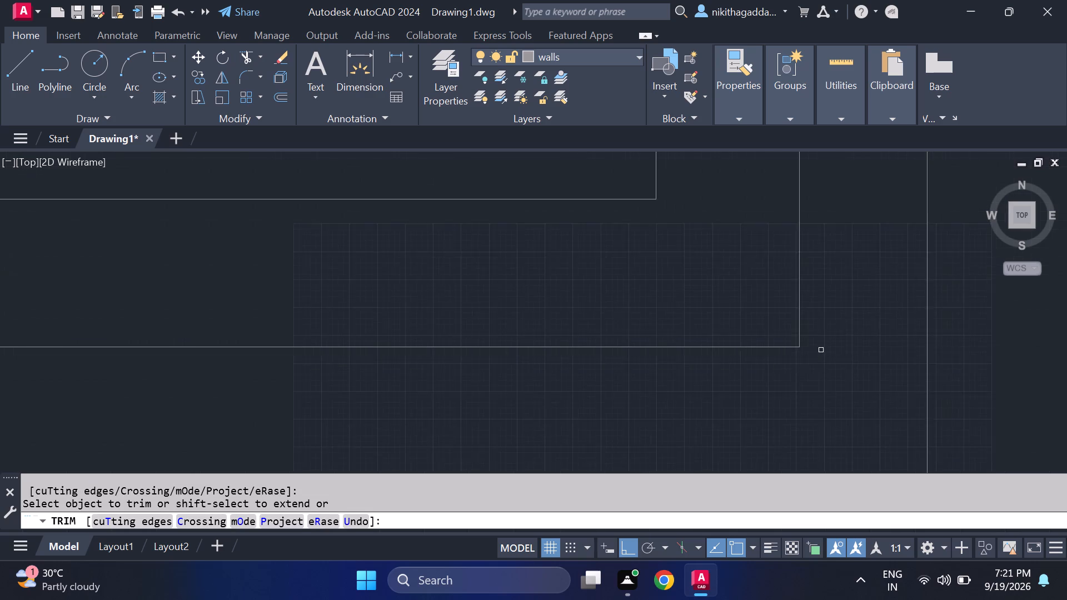
scroll(894, 362, down, 4)
key(Escape)
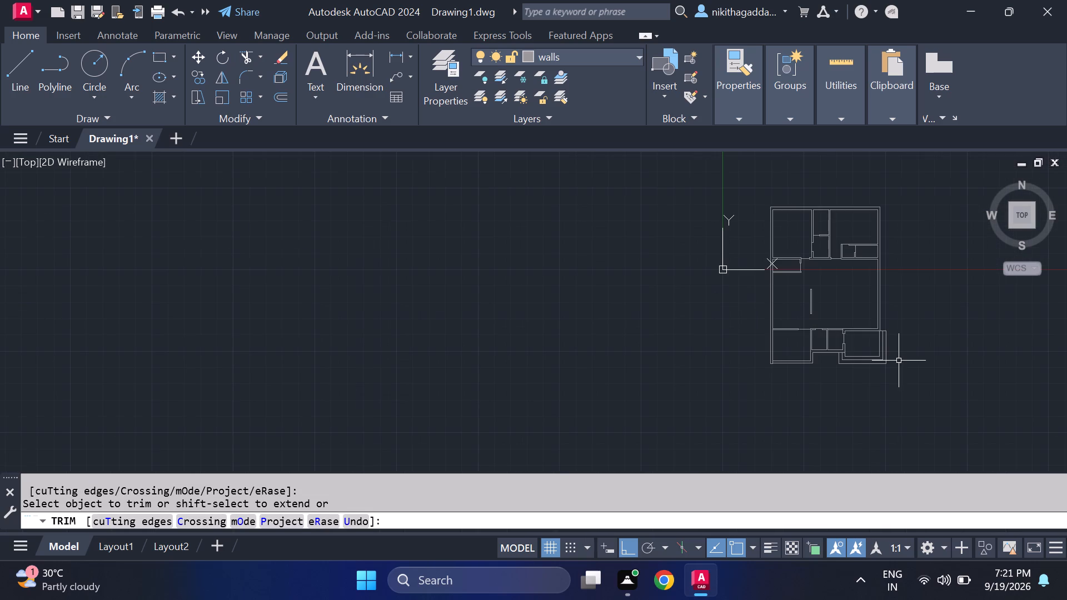
Examine the whole floor plan, especially the large central room and the rooms around it.
middle_drag(808, 254, 459, 263)
scroll(427, 272, up, 2)
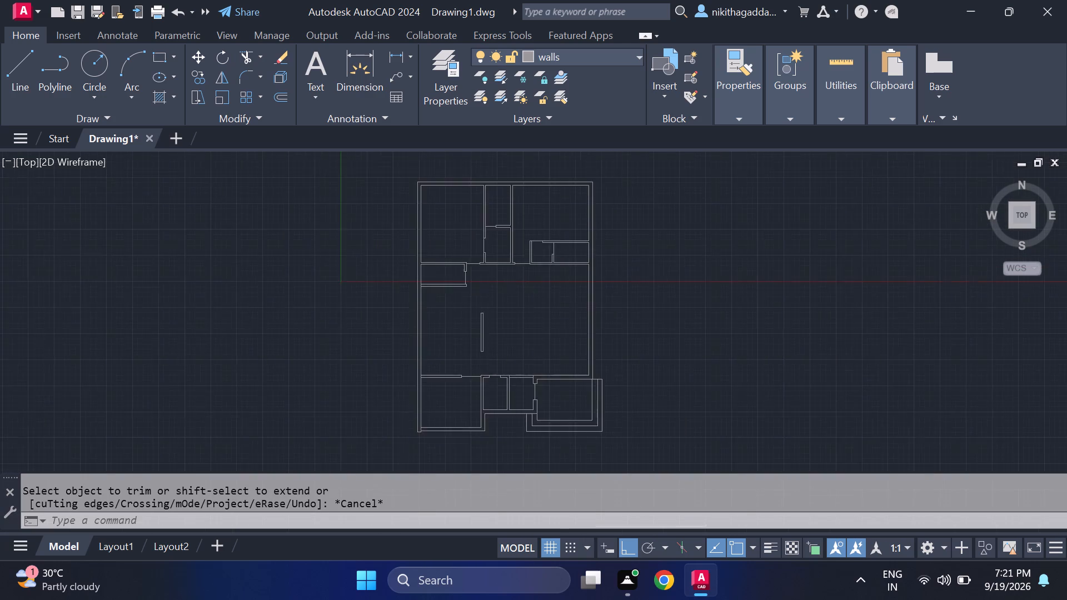
scroll(506, 318, up, 1)
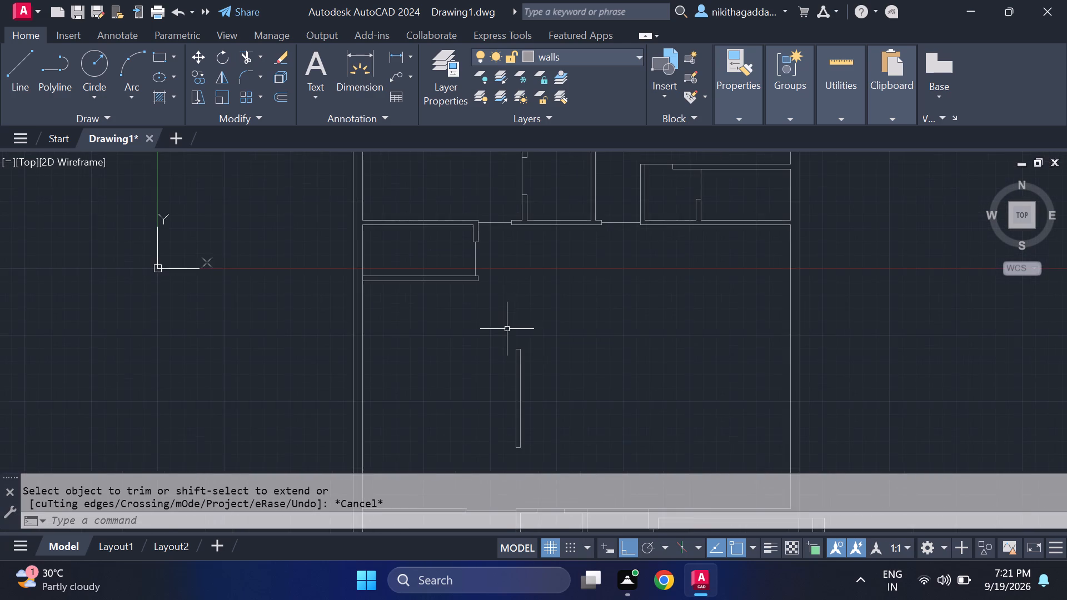
scroll(520, 341, down, 1)
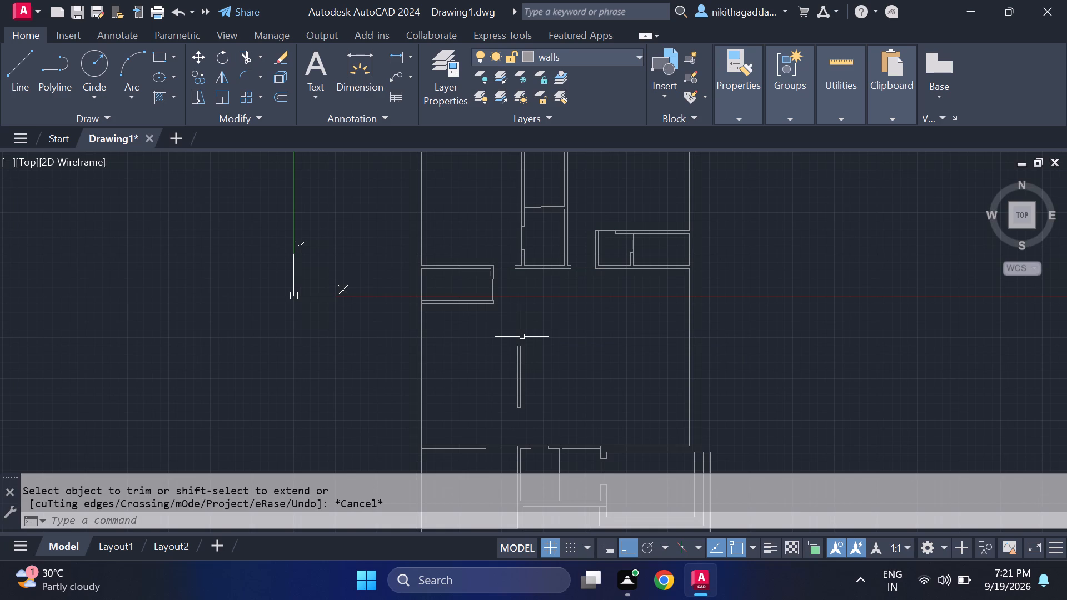
scroll(547, 339, up, 1)
scroll(547, 339, down, 1)
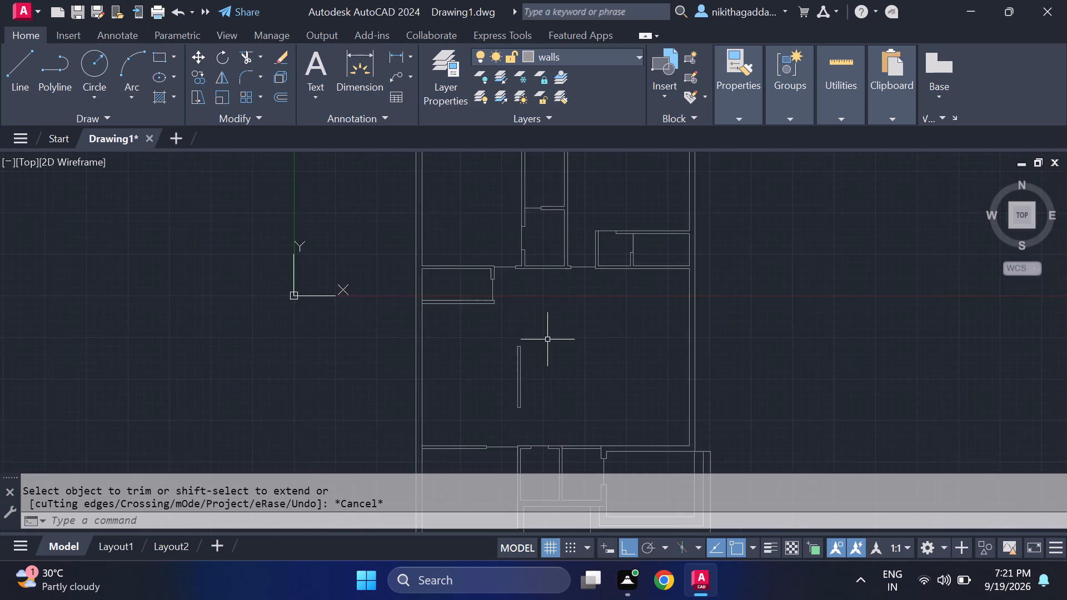
scroll(547, 339, down, 1)
middle_drag(563, 361, 567, 324)
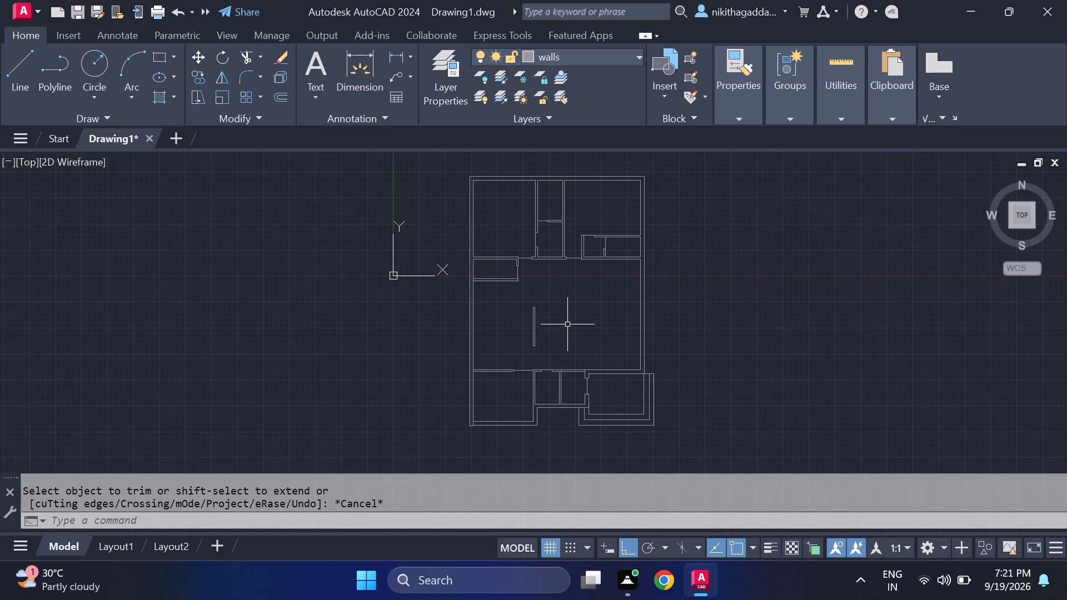
scroll(567, 324, up, 1)
middle_drag(567, 324, 576, 367)
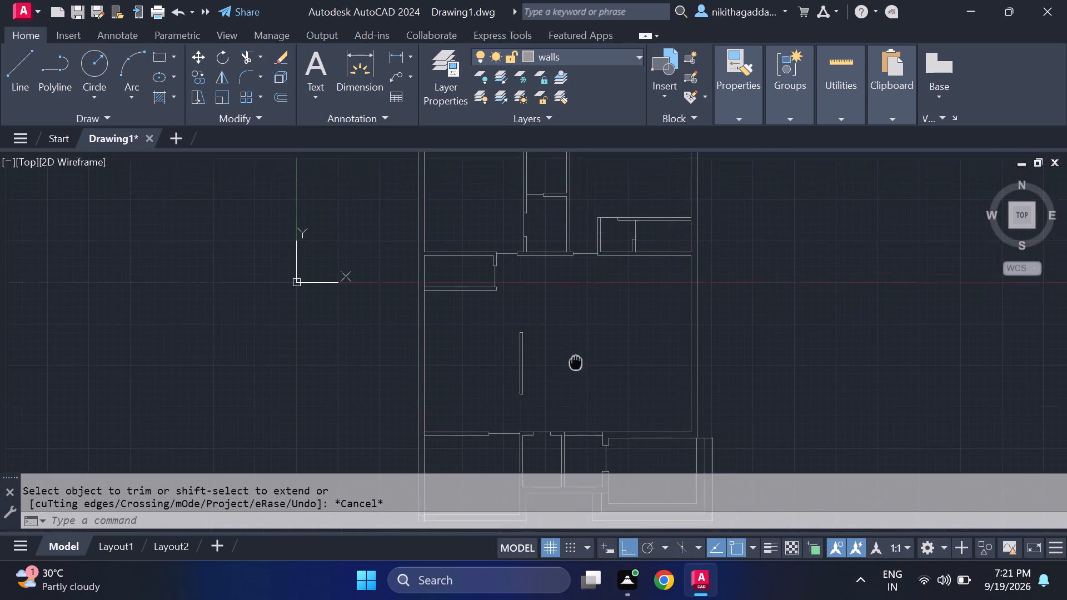
middle_drag(576, 367, 568, 317)
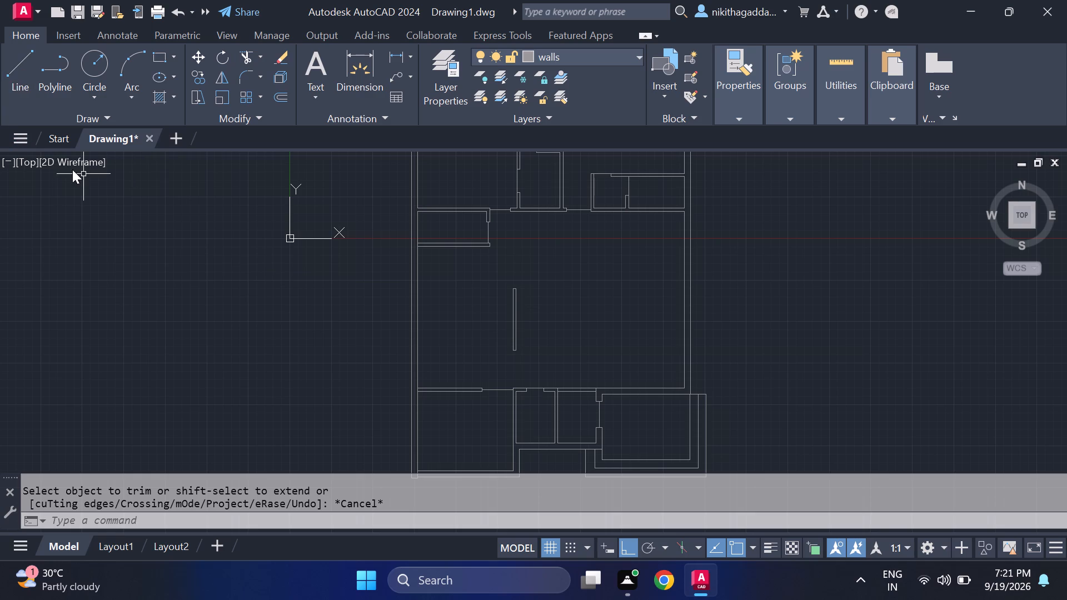
Insert the 15PSNK10 sink block from the recent blocks into the empty area left of the floor plan.
key(i)
key(Return)
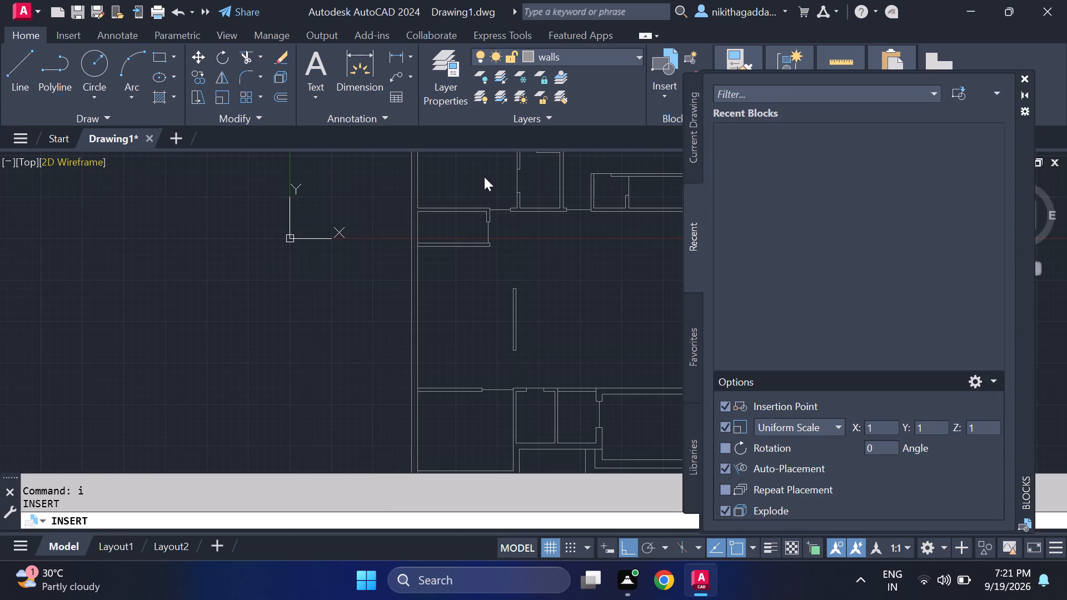
drag(740, 236, 282, 256)
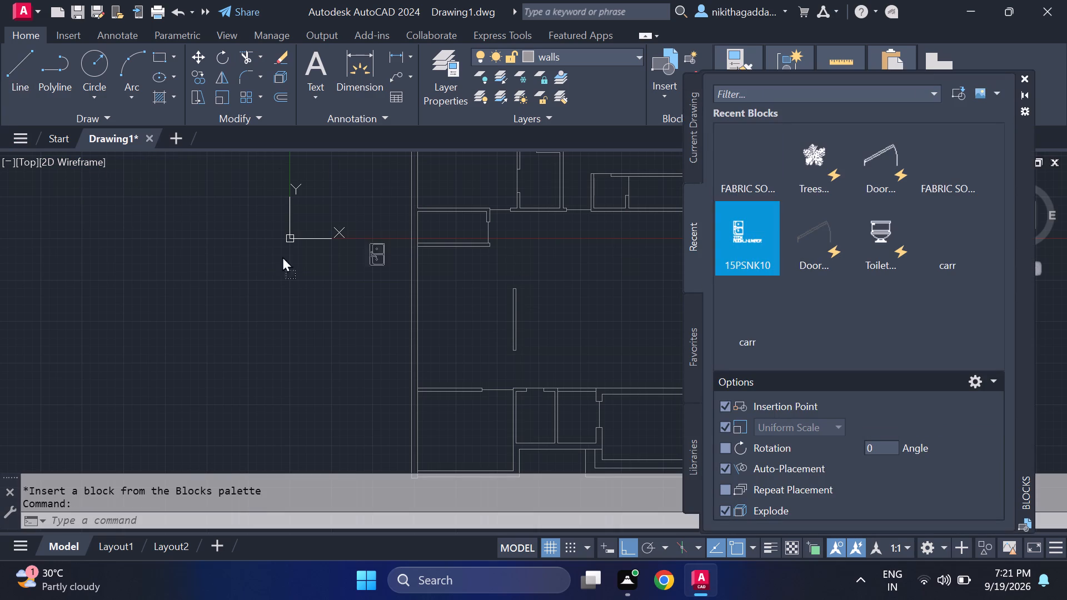
drag(282, 256, 124, 278)
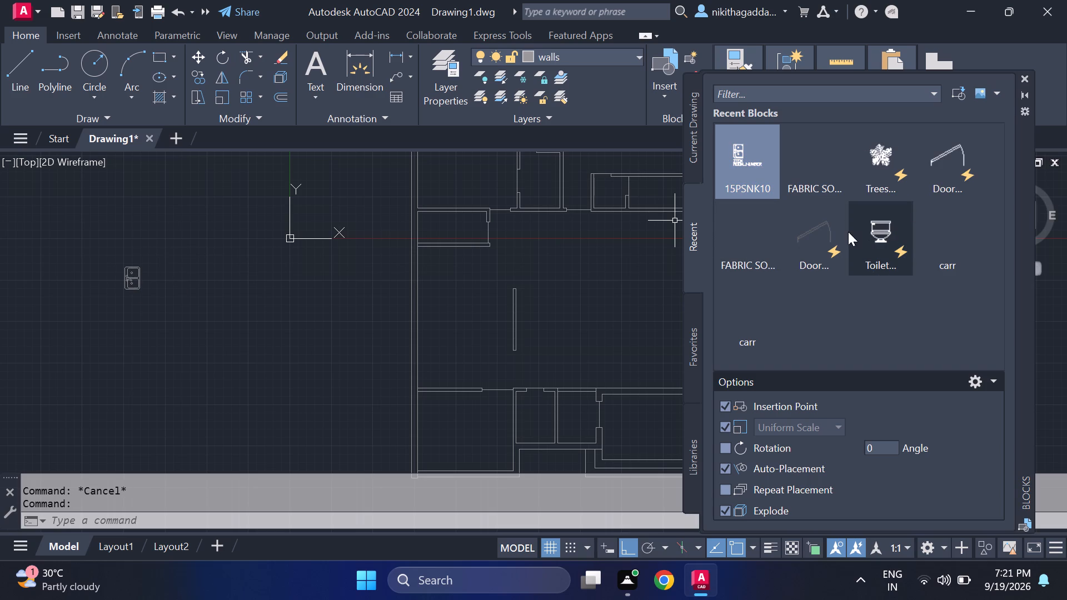
Insert the fabric sofa armchair and the long fabric sofa blocks beside the sink, outside the floor plan's left wall.
drag(734, 246, 724, 252)
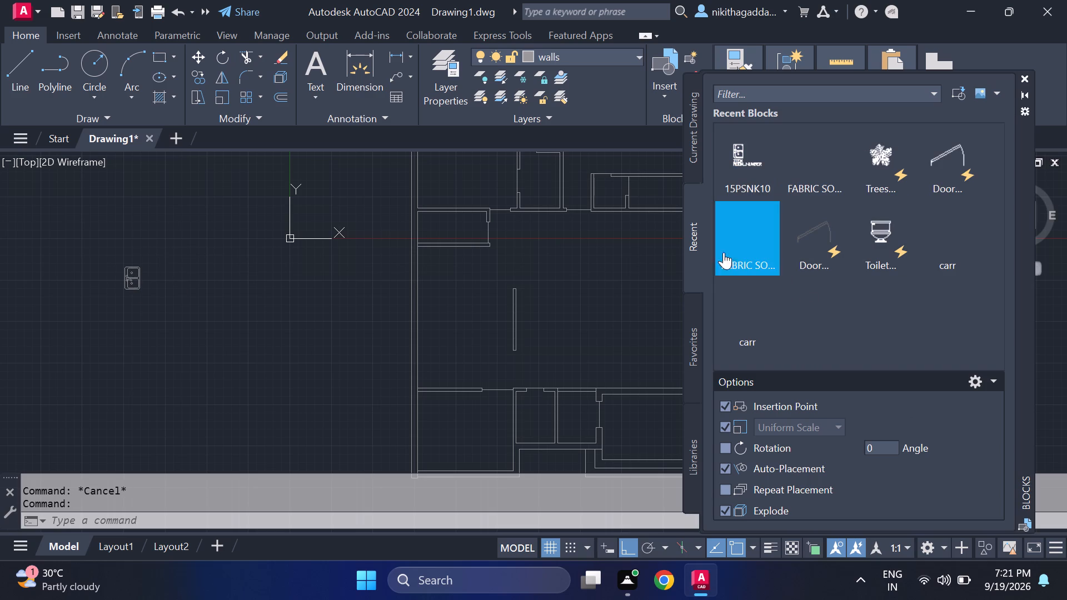
drag(724, 252, 231, 275)
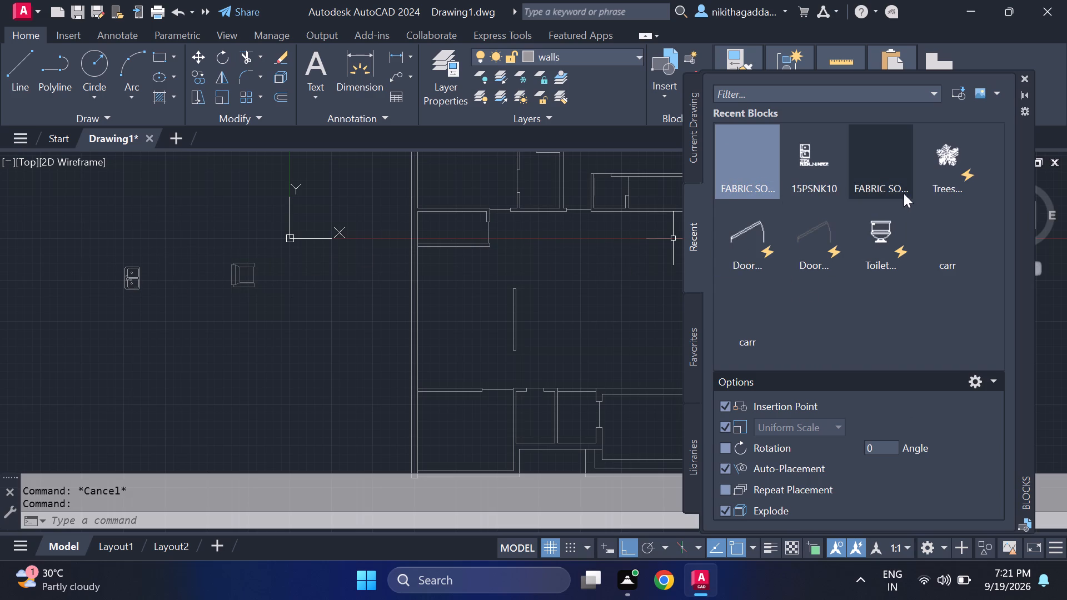
drag(874, 171, 169, 332)
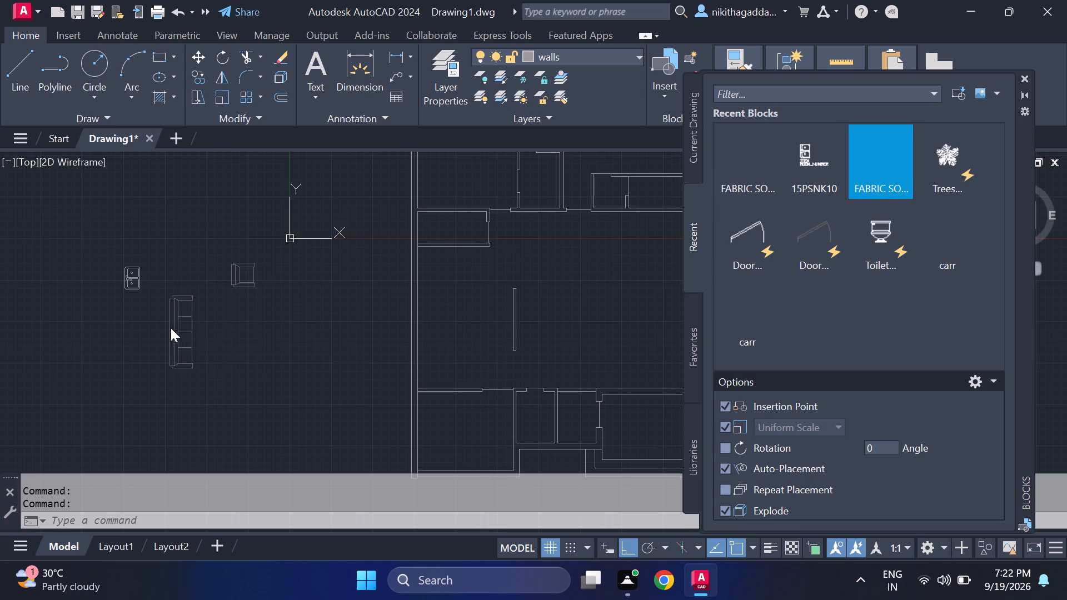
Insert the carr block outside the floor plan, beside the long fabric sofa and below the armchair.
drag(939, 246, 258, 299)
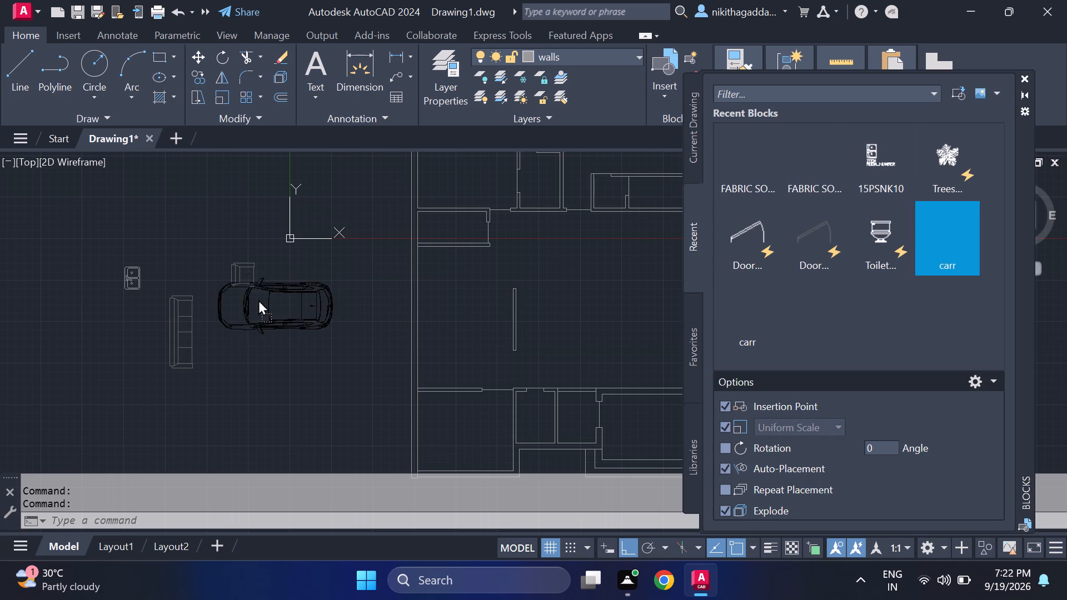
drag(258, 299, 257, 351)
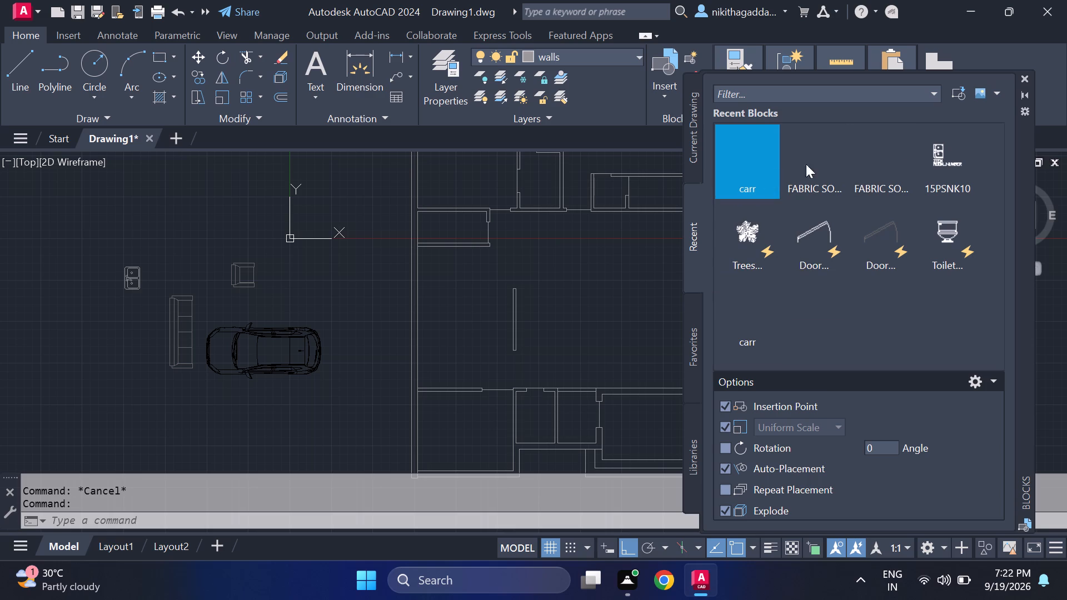
Browse the recent blocks with extra large previews, then close the block library.
click(995, 86)
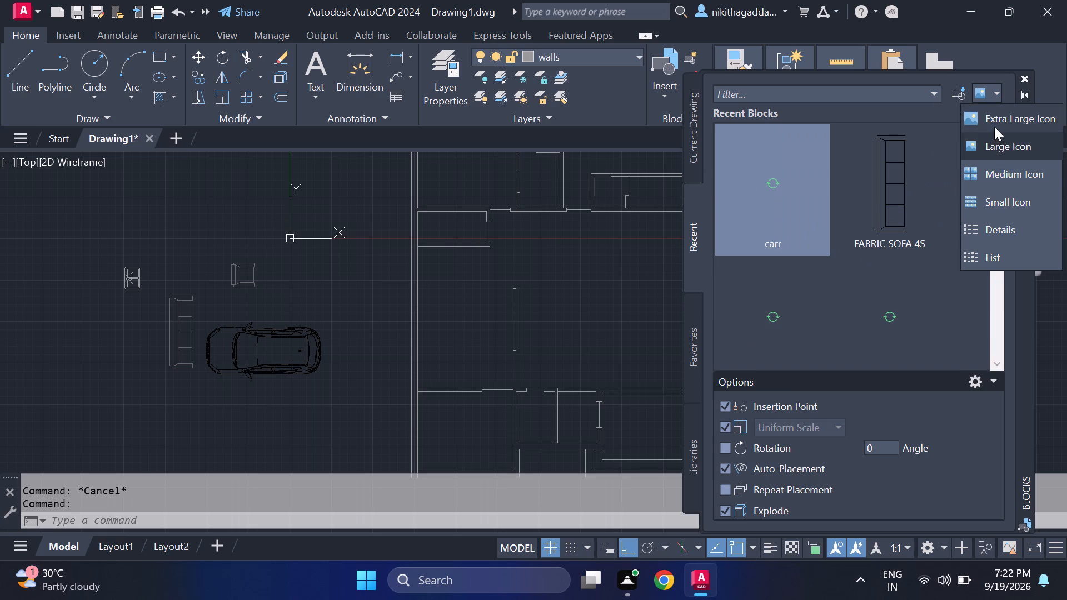
click(994, 127)
scroll(715, 292, down, 7)
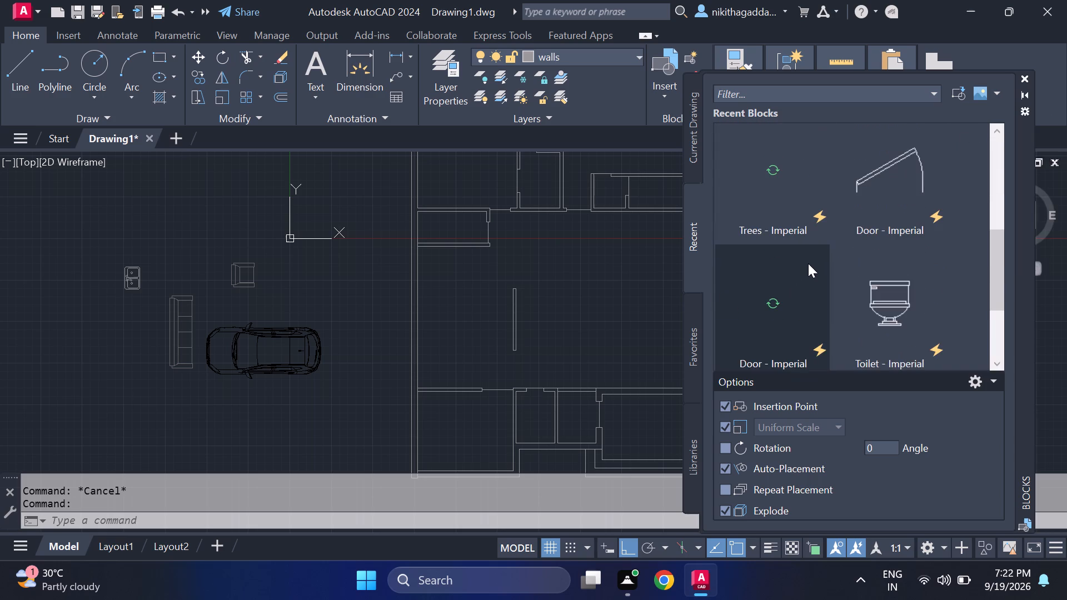
scroll(812, 262, down, 6)
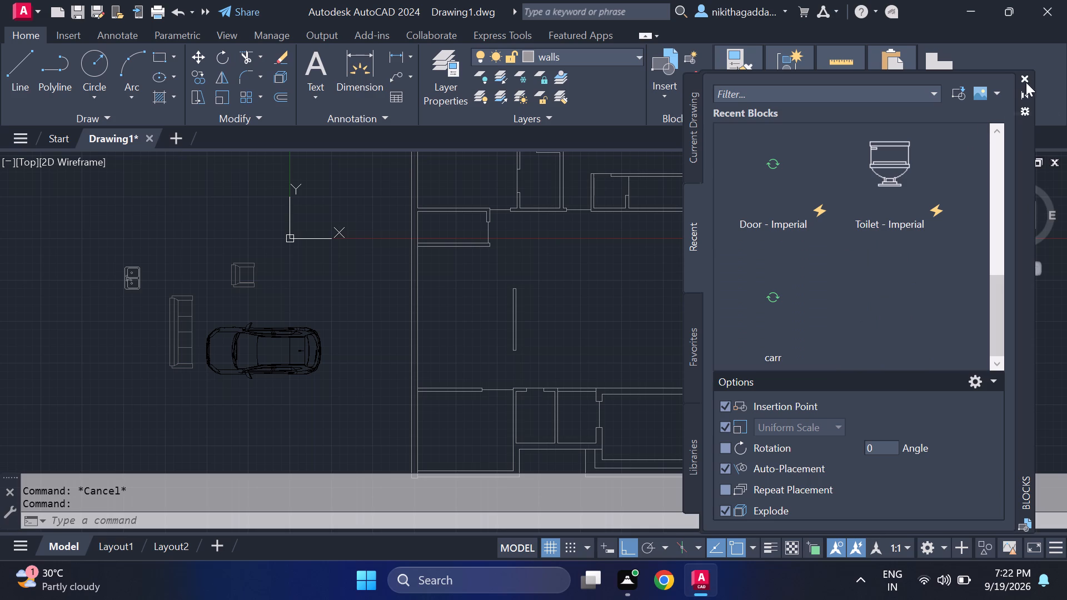
click(1023, 72)
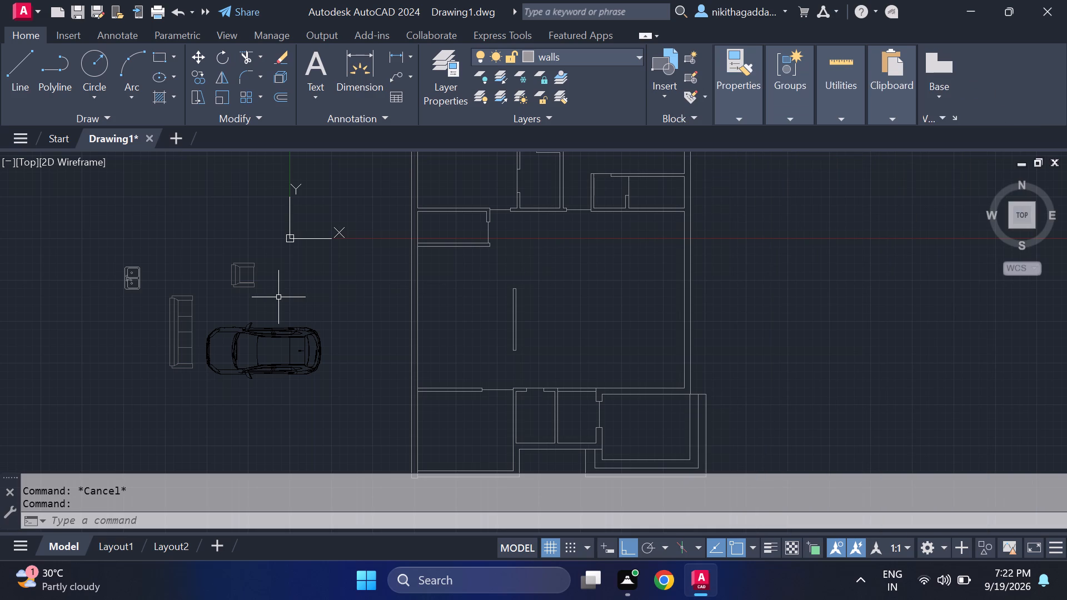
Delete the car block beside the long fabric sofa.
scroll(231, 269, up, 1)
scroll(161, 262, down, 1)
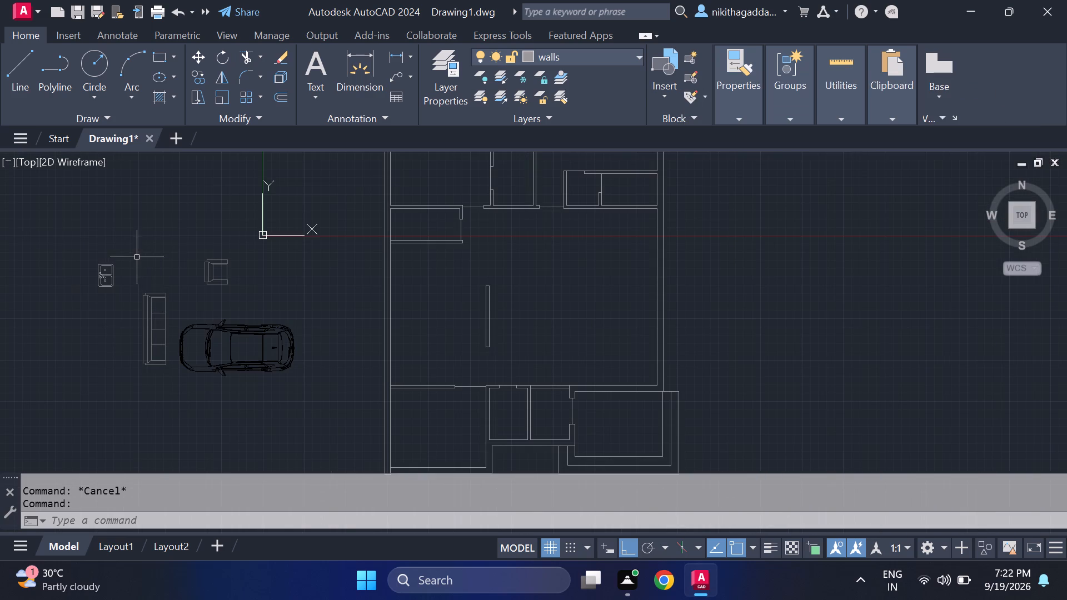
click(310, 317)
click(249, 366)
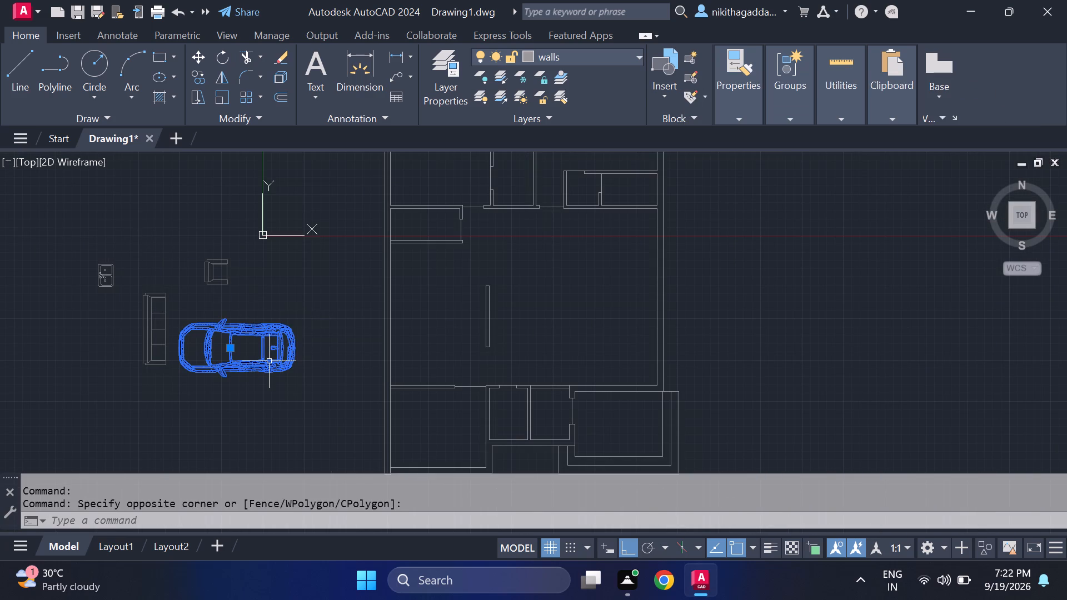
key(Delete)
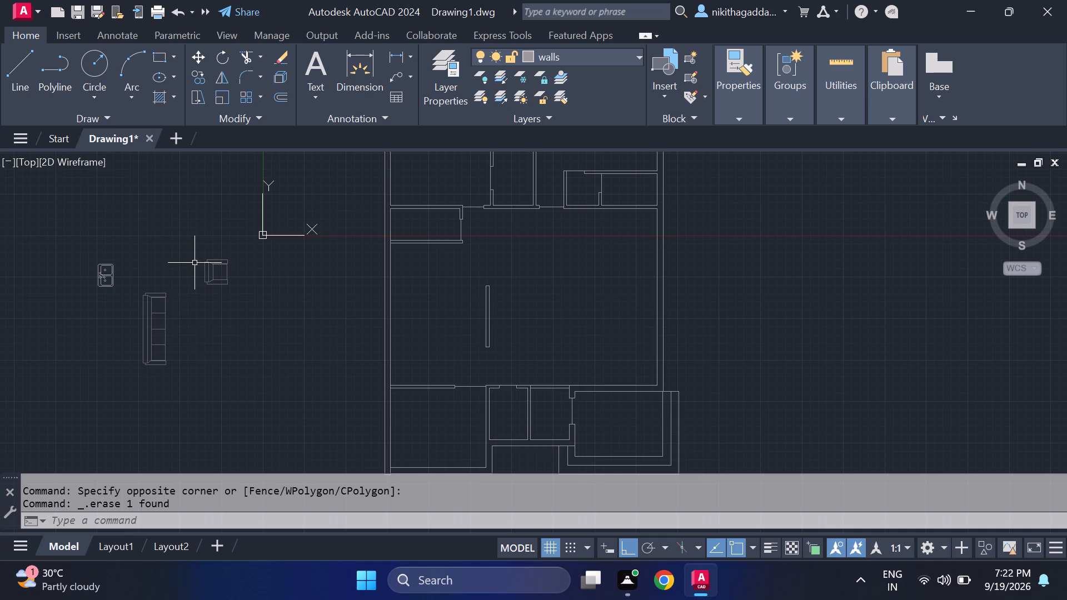
Open the existing drawing "ground column" from the Documents folder.
middle_drag(202, 267, 248, 278)
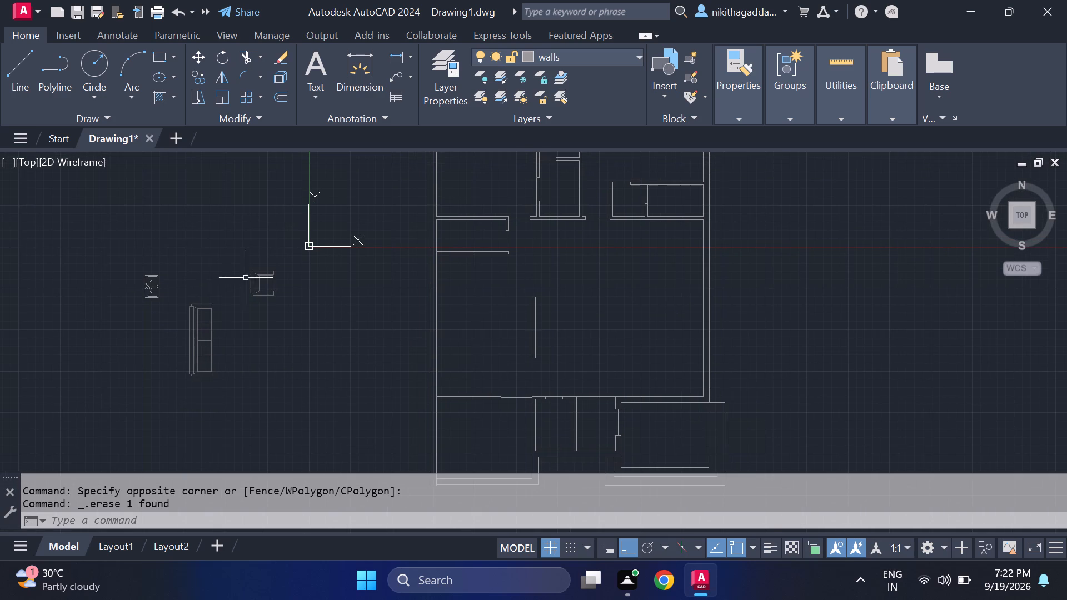
click(29, 138)
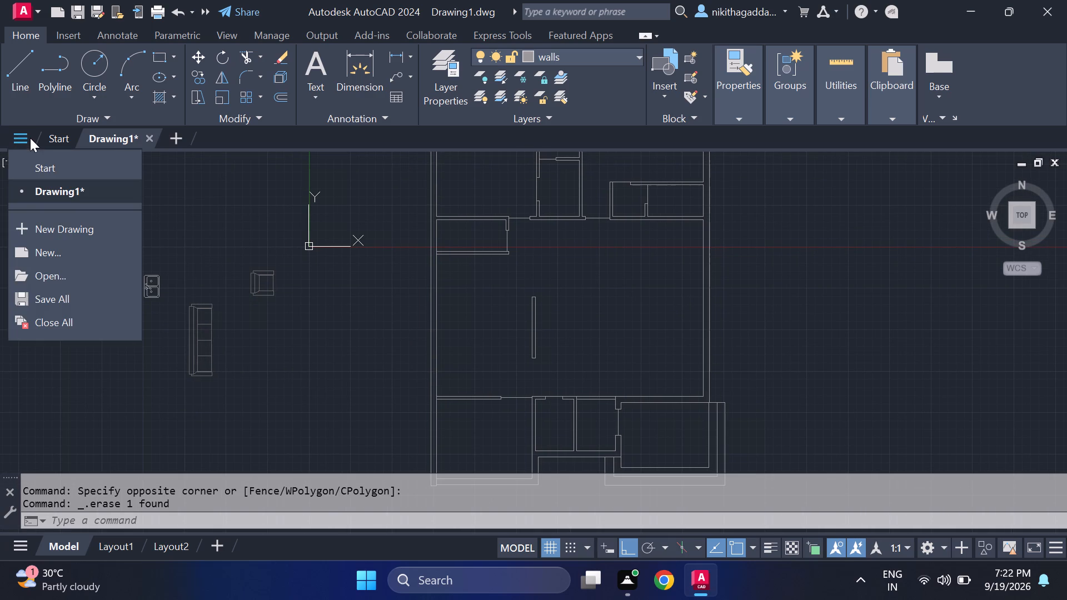
click(39, 278)
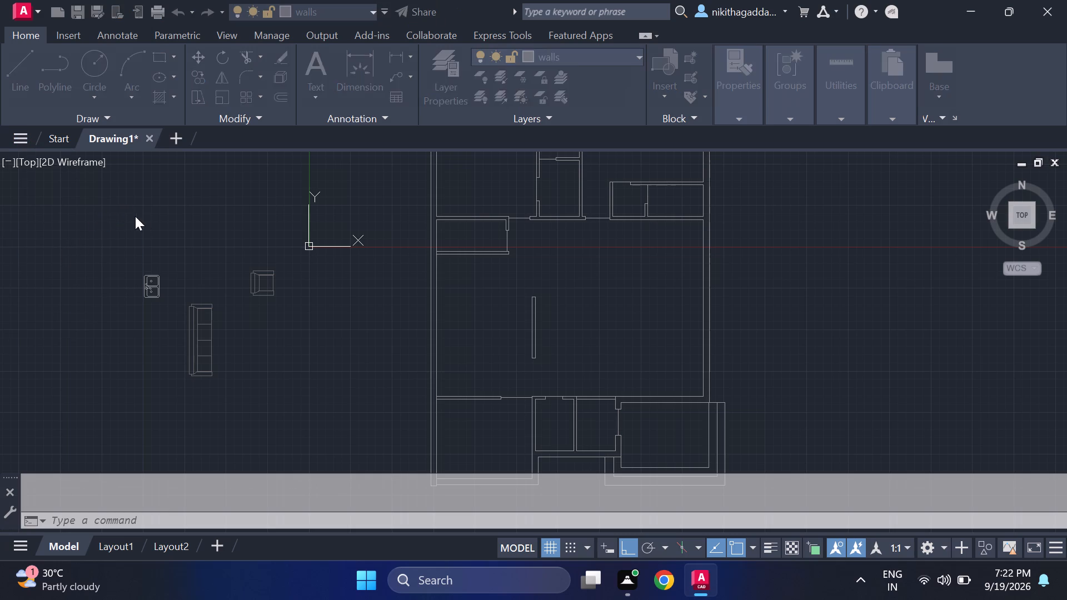
scroll(232, 288, down, 5)
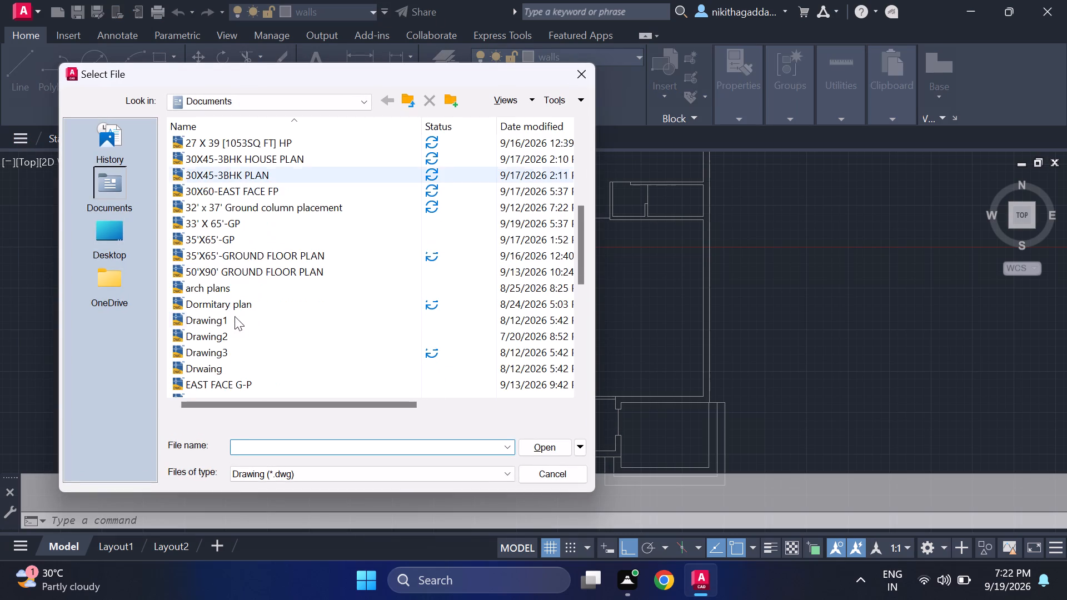
scroll(237, 313, down, 12)
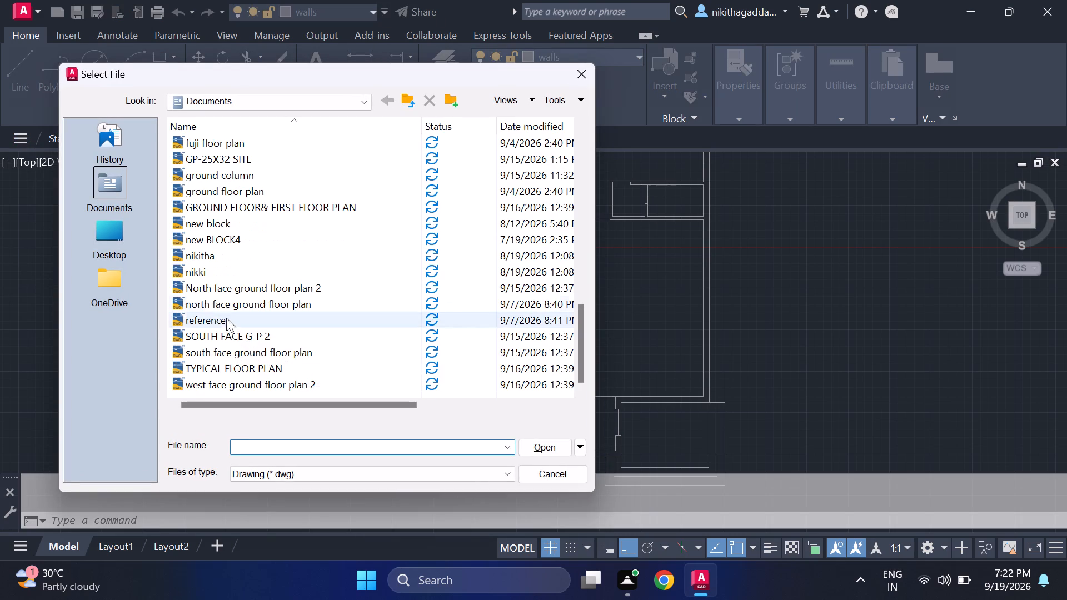
click(251, 179)
click(539, 447)
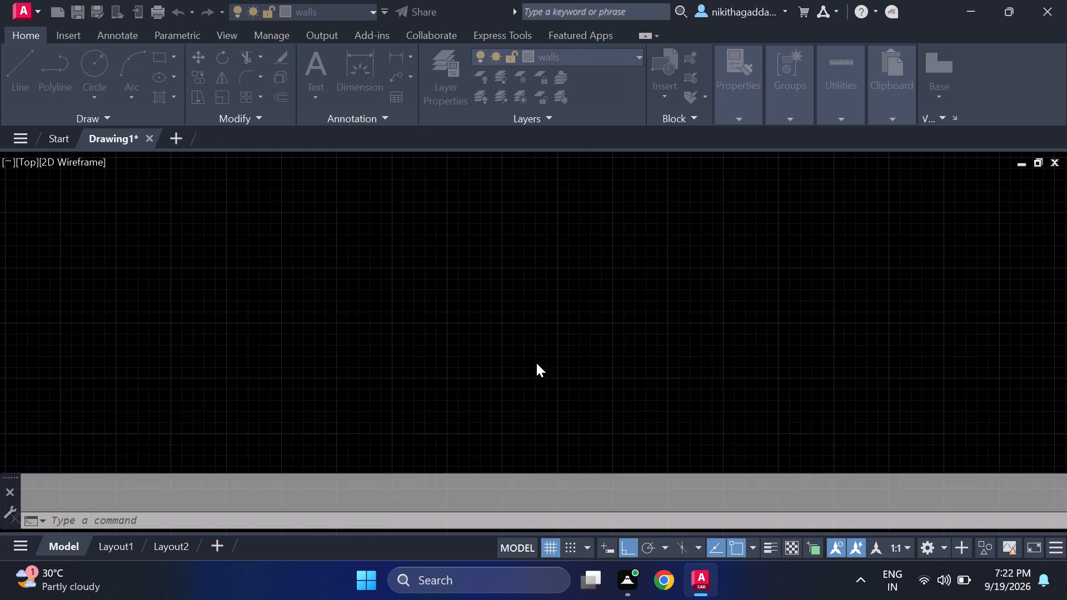
Select the rectangular appliance in the kitchen, against the wall shared with the dining area.
scroll(543, 332, down, 3)
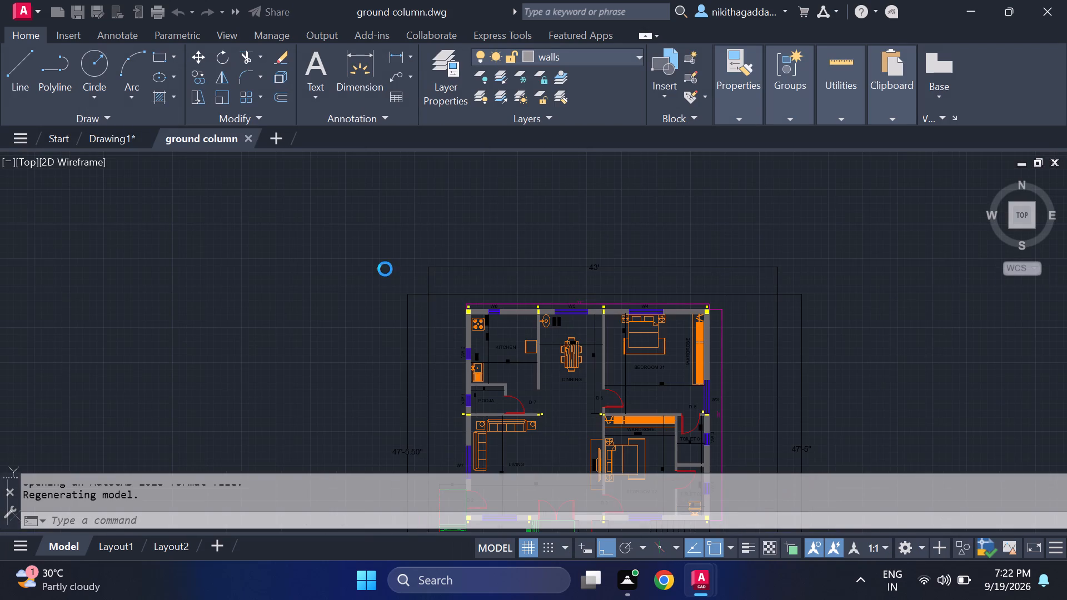
scroll(503, 354, up, 2)
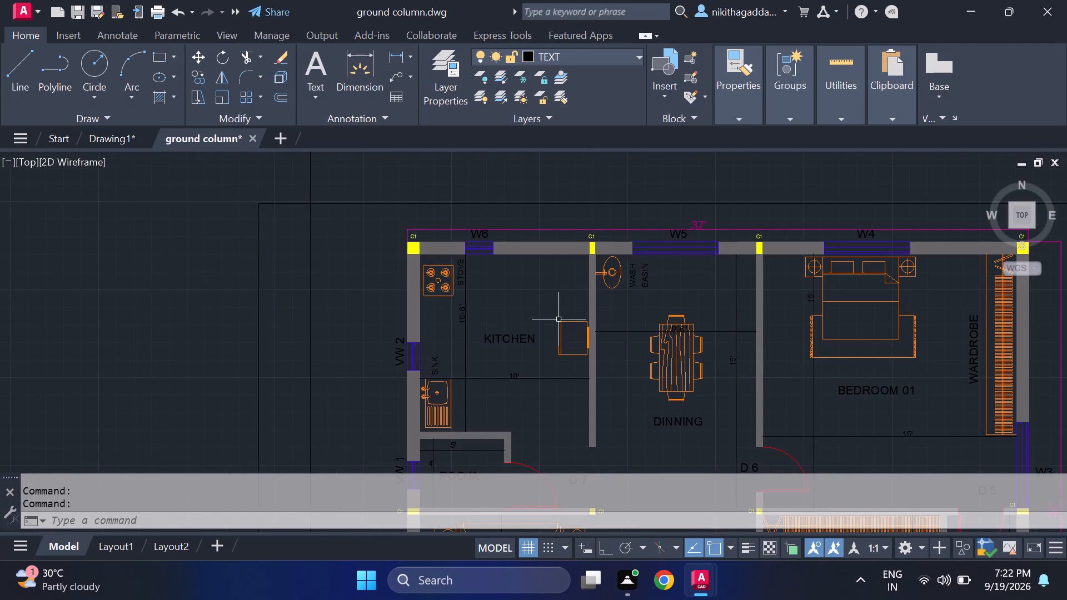
scroll(560, 319, up, 2)
click(630, 295)
click(522, 433)
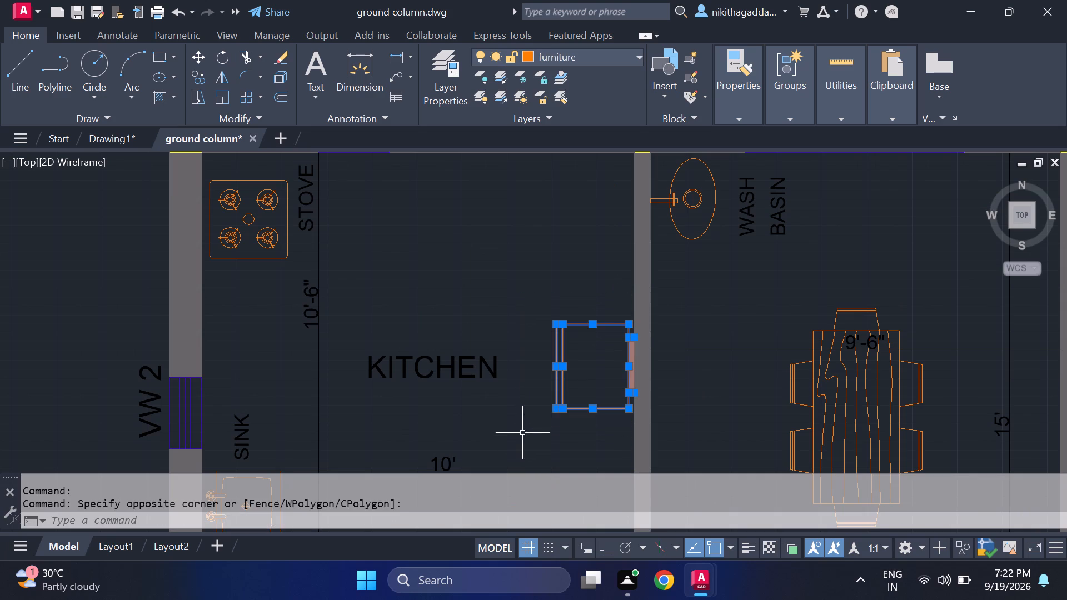
scroll(619, 374, up, 3)
click(672, 363)
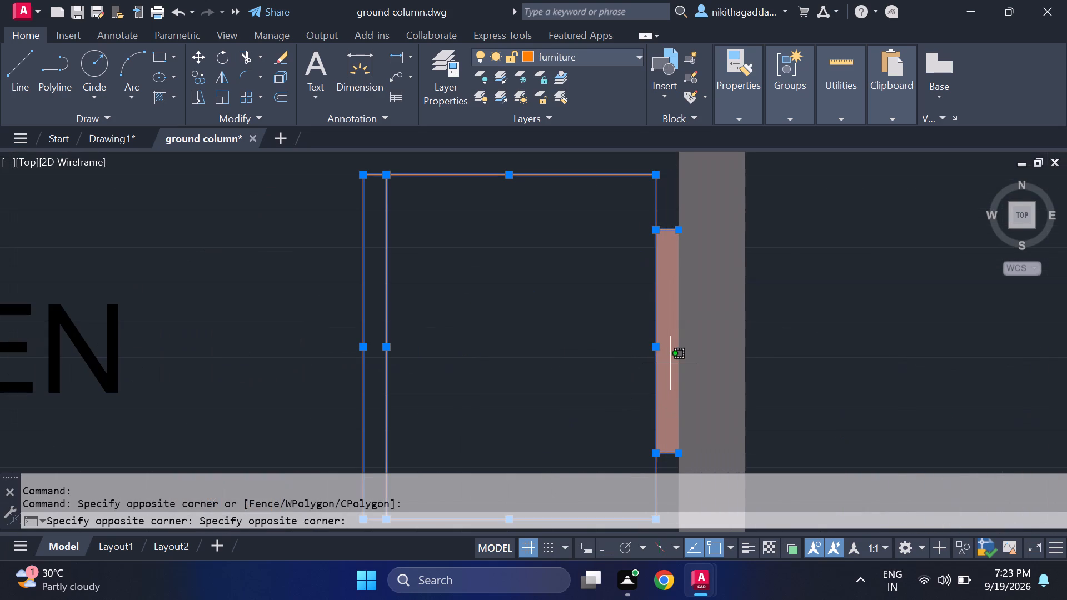
scroll(574, 354, down, 4)
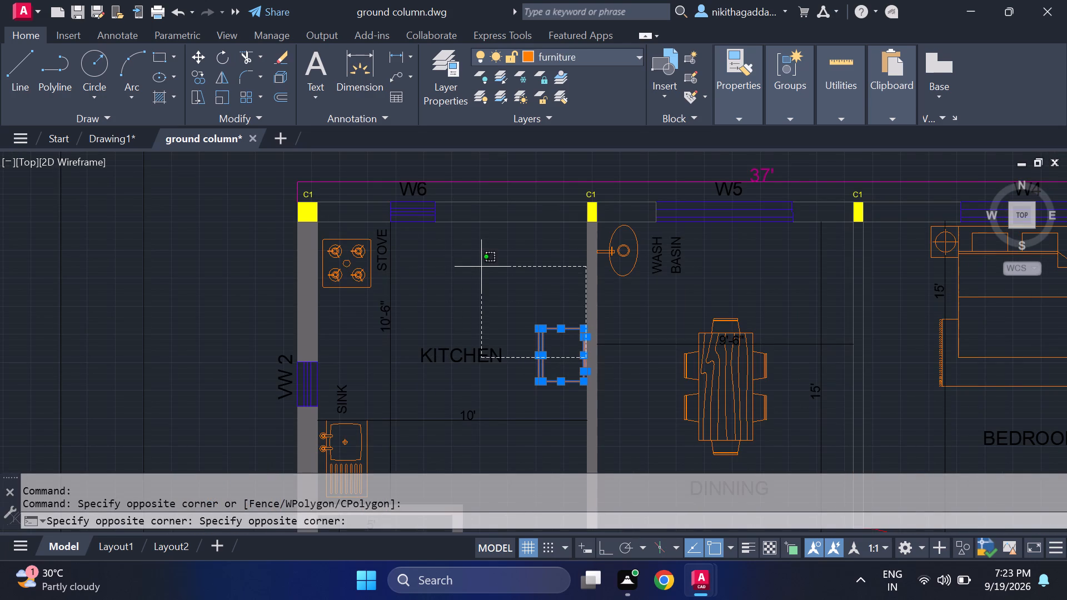
click(481, 267)
Add the kitchen's four-burner stove and the sink with drainboard to the selection.
scroll(346, 236, up, 2)
click(397, 231)
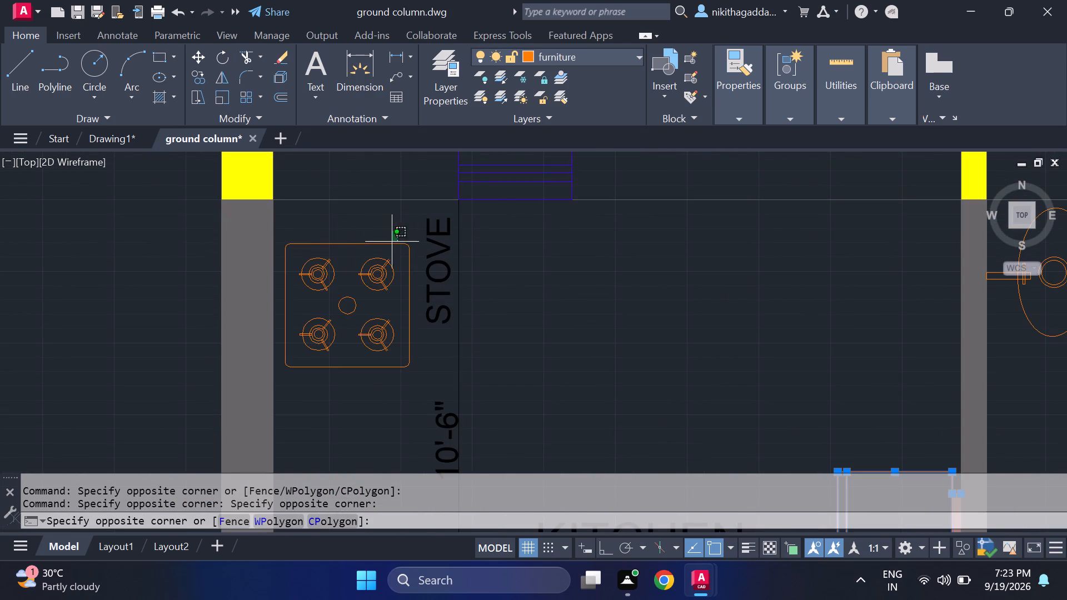
click(290, 401)
scroll(402, 335, down, 3)
middle_drag(394, 369, 387, 362)
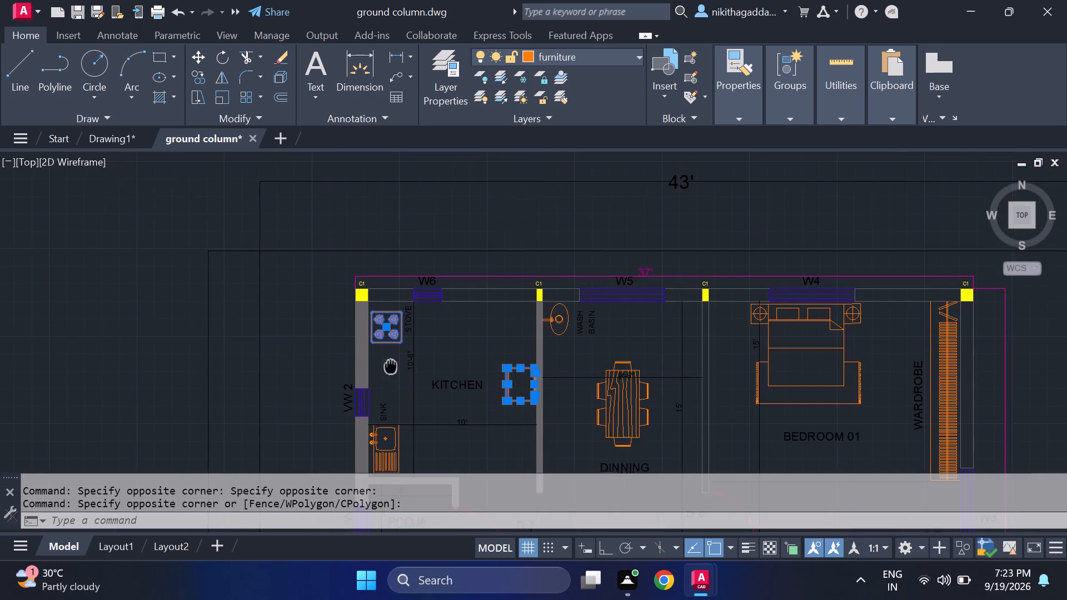
middle_drag(387, 362, 399, 269)
scroll(366, 354, up, 3)
click(547, 256)
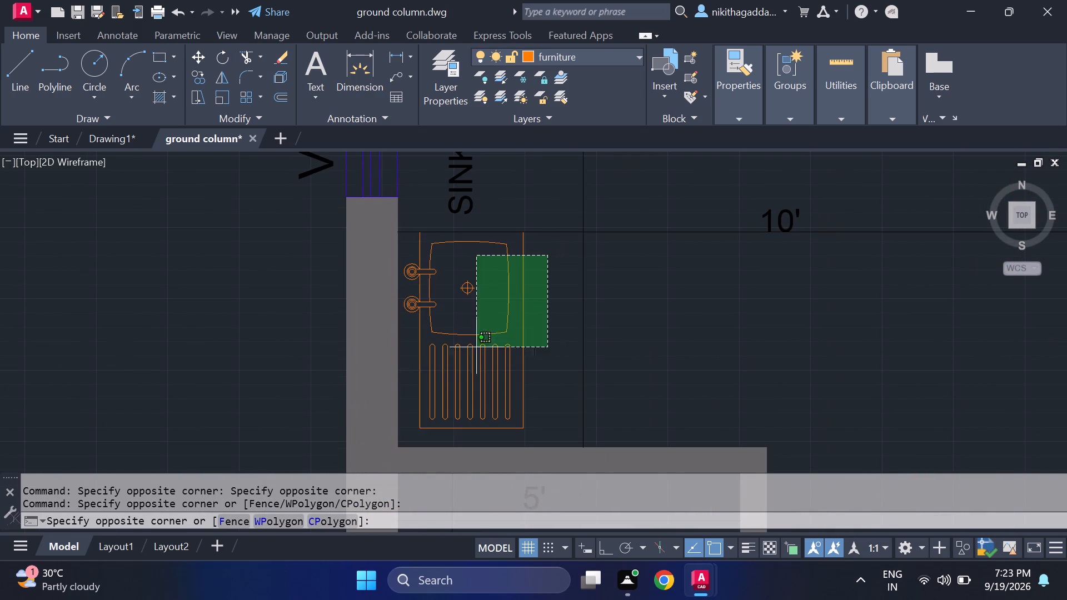
click(401, 413)
Add the Bedroom 01 bed set and the living room TV unit to the selection, and copy it all to the clipboard.
scroll(492, 379, down, 3)
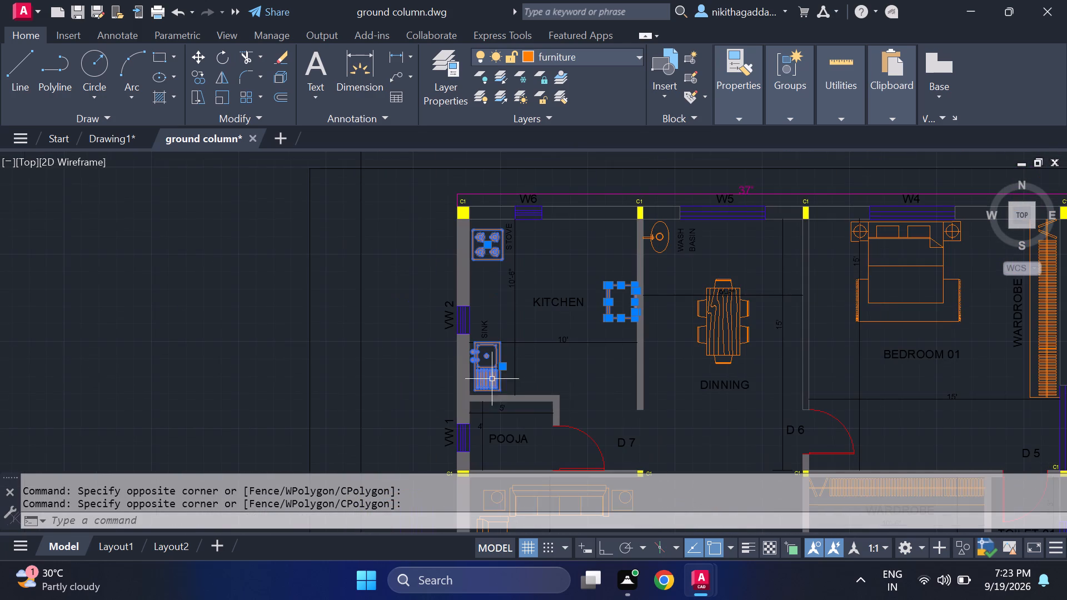
middle_drag(602, 382, 379, 363)
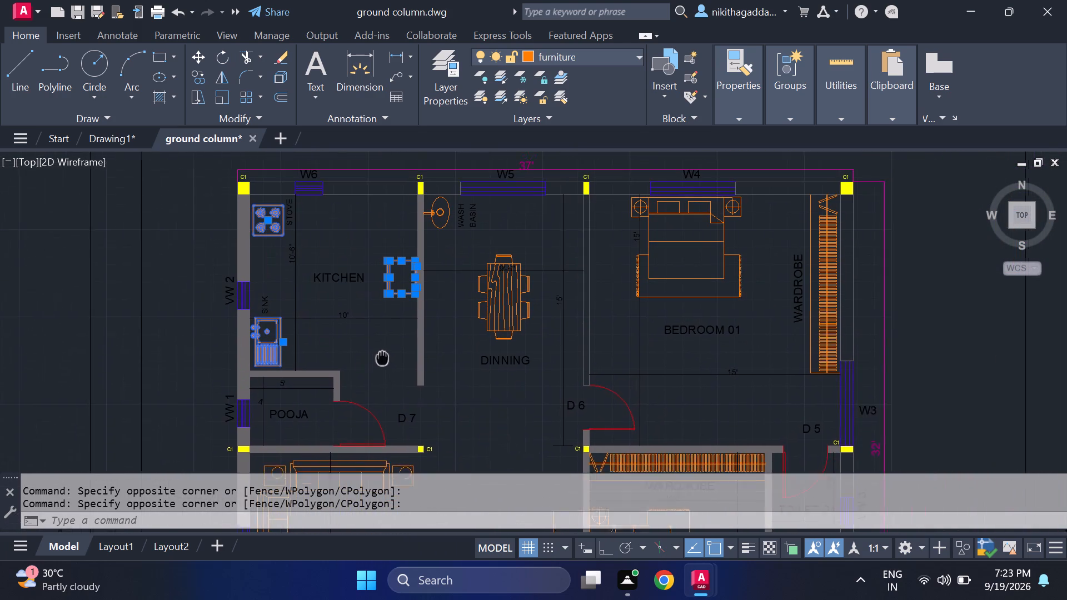
middle_drag(379, 363, 374, 369)
scroll(697, 236, up, 1)
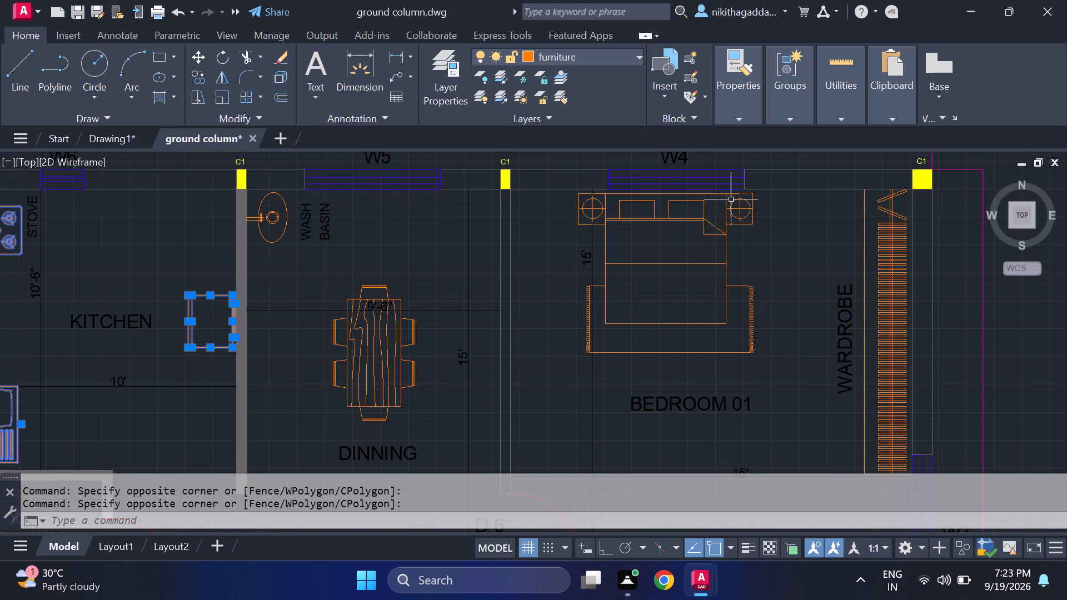
click(770, 204)
click(606, 359)
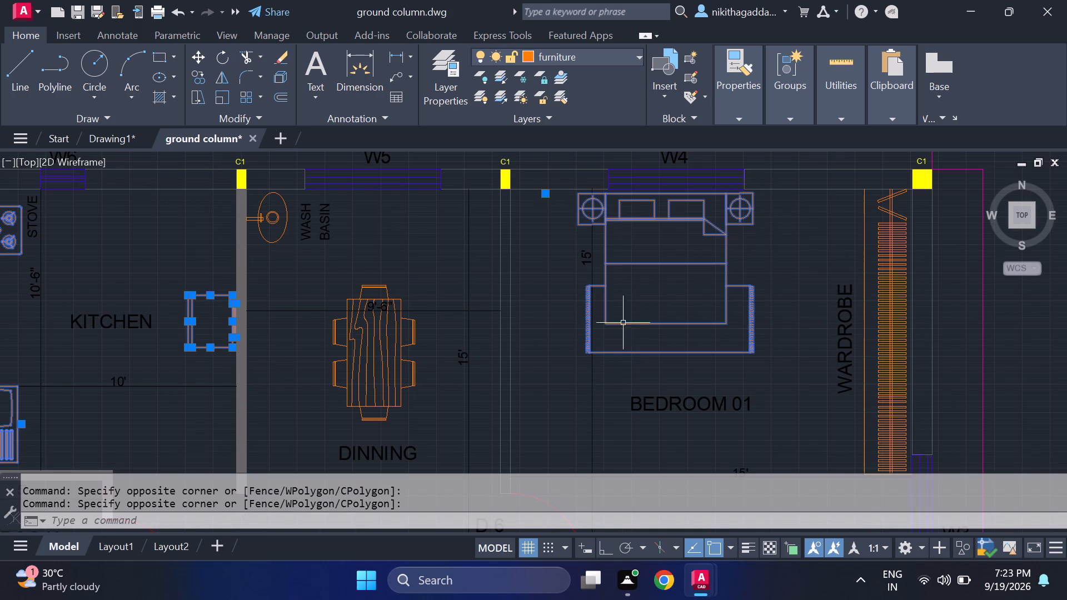
scroll(650, 316, down, 3)
middle_drag(657, 346, 644, 269)
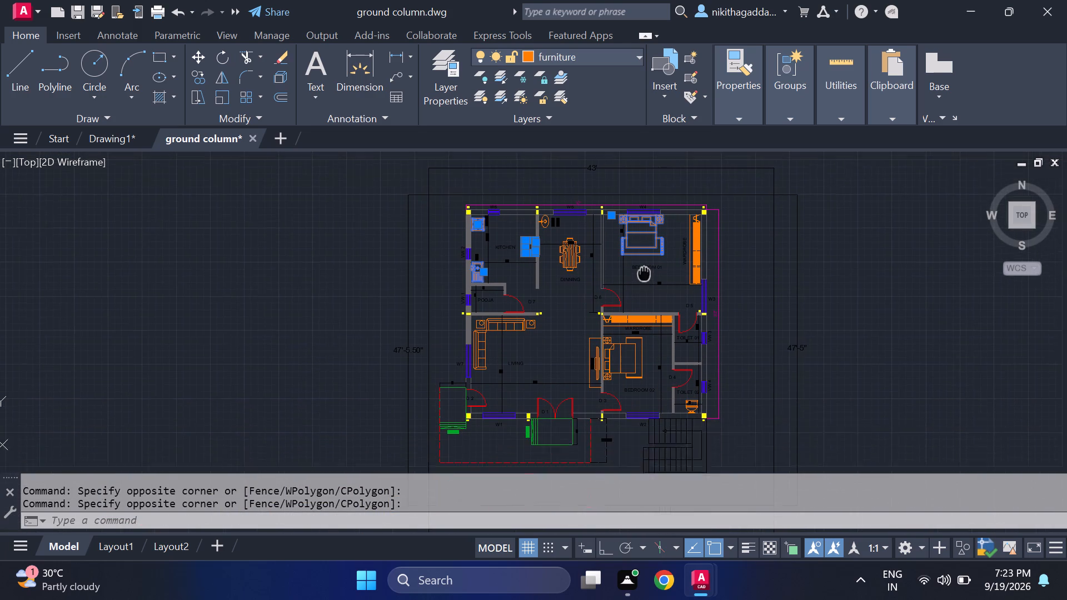
middle_drag(644, 269, 644, 231)
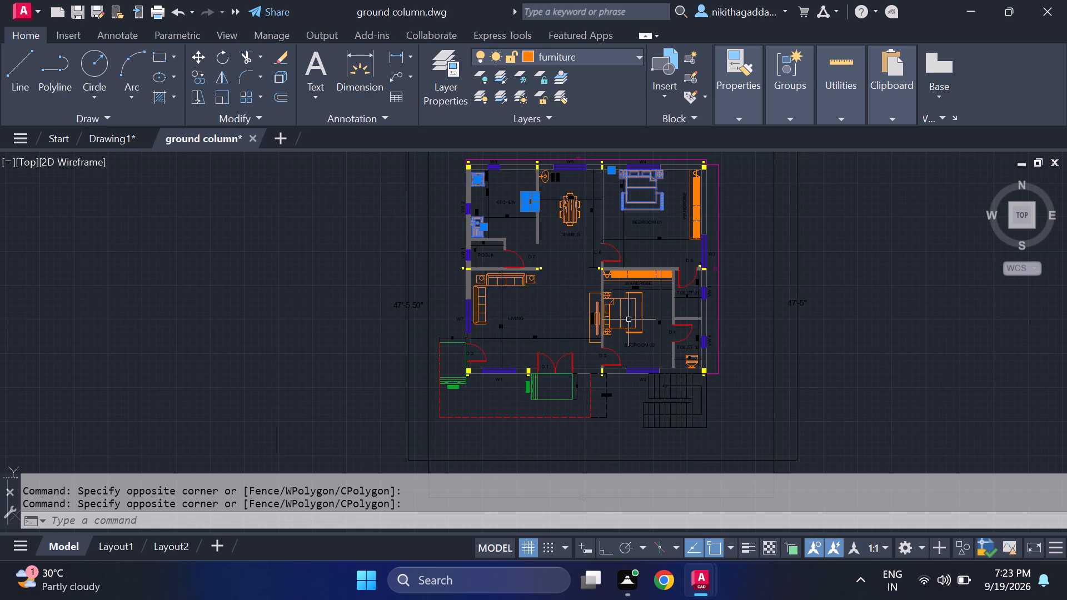
scroll(592, 322, up, 3)
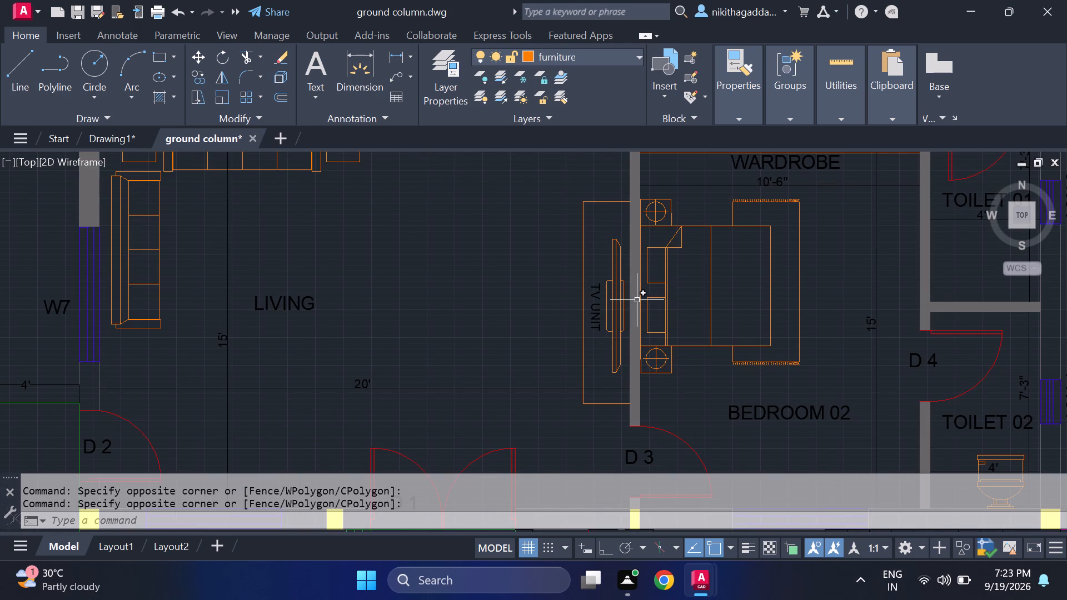
click(617, 187)
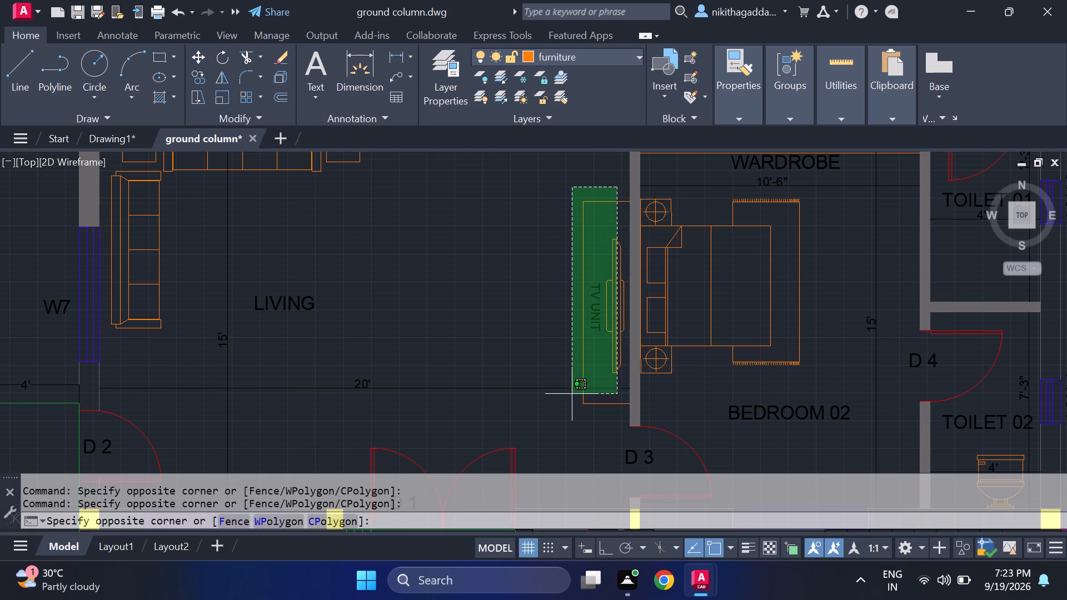
click(567, 414)
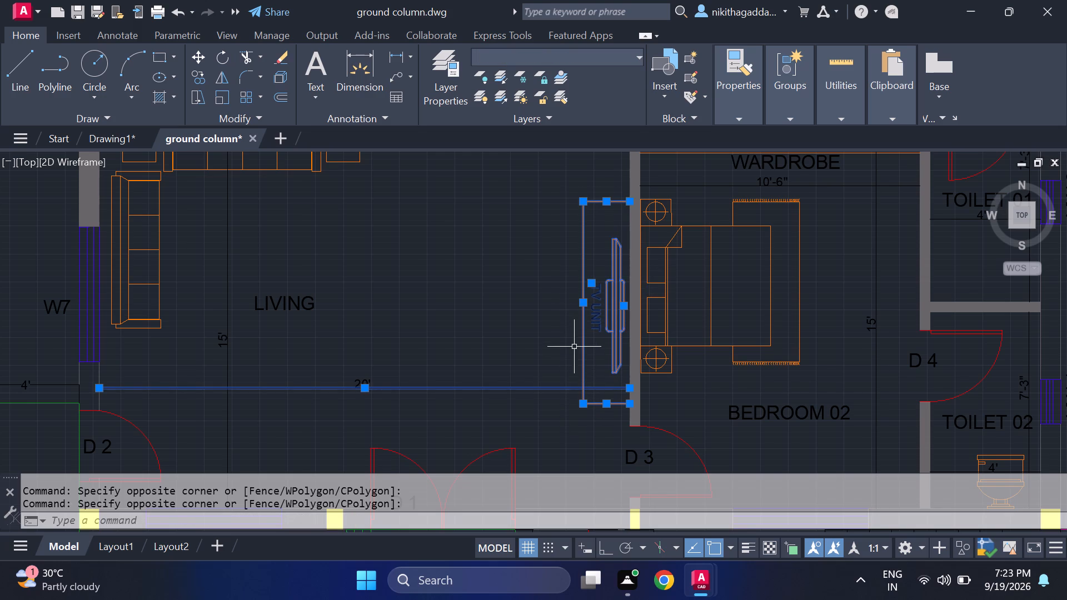
scroll(575, 346, down, 3)
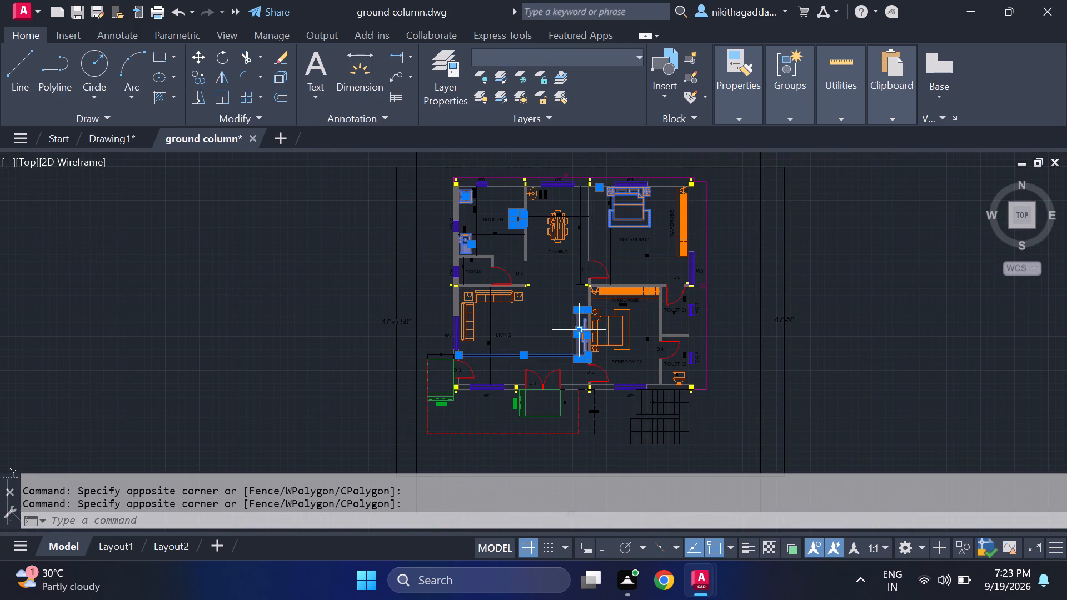
key(ctrl+c)
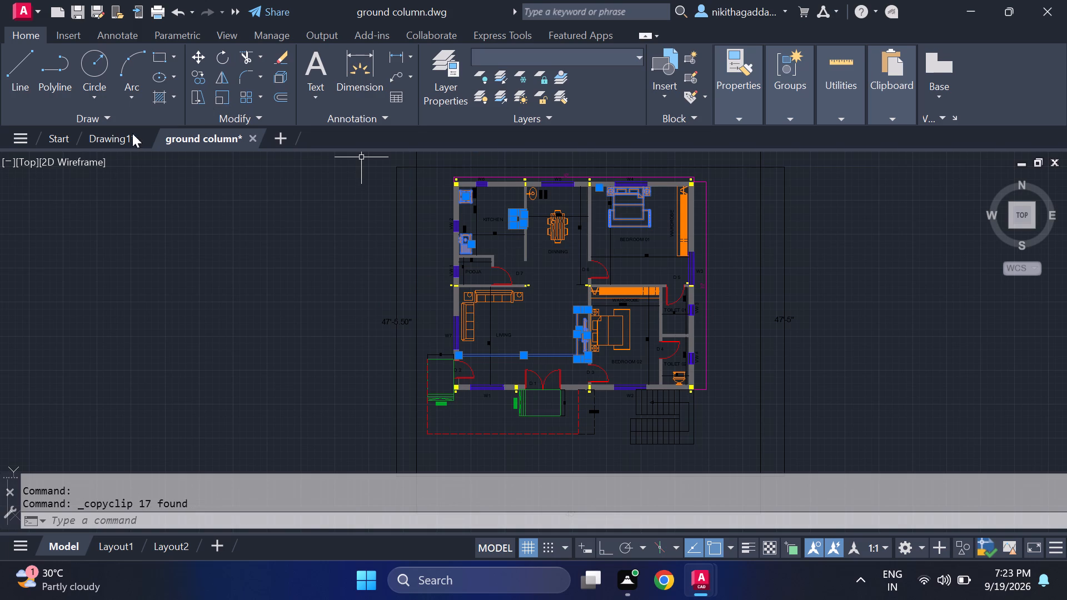
Switch back to the Drawing1 floor plan.
click(113, 136)
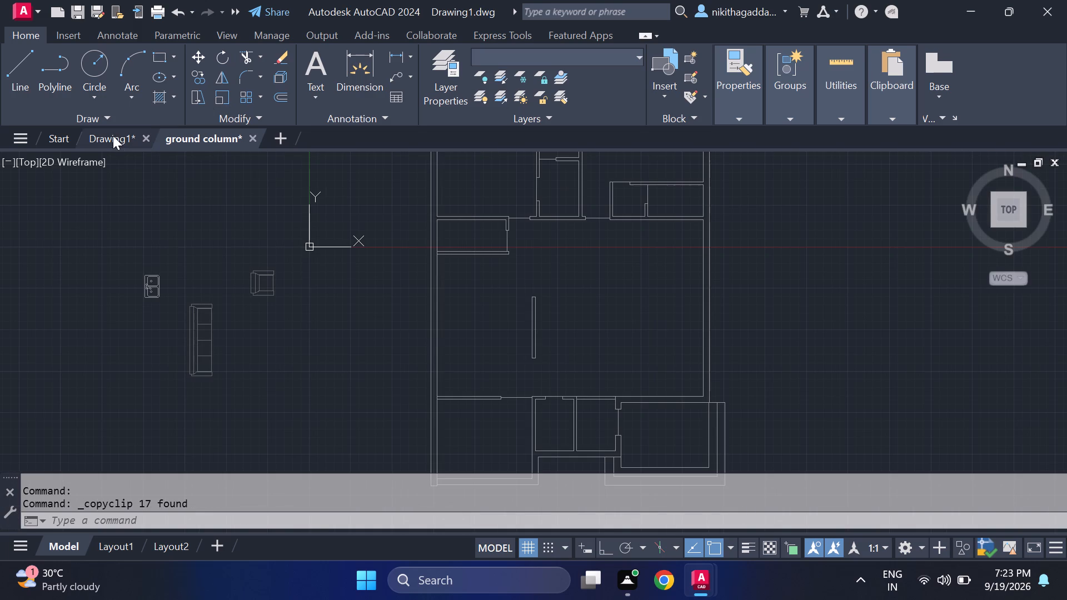
Paste the copied furniture into the empty area west of the floor plan.
key(ctrl+v)
ctrl+right_click(113, 136)
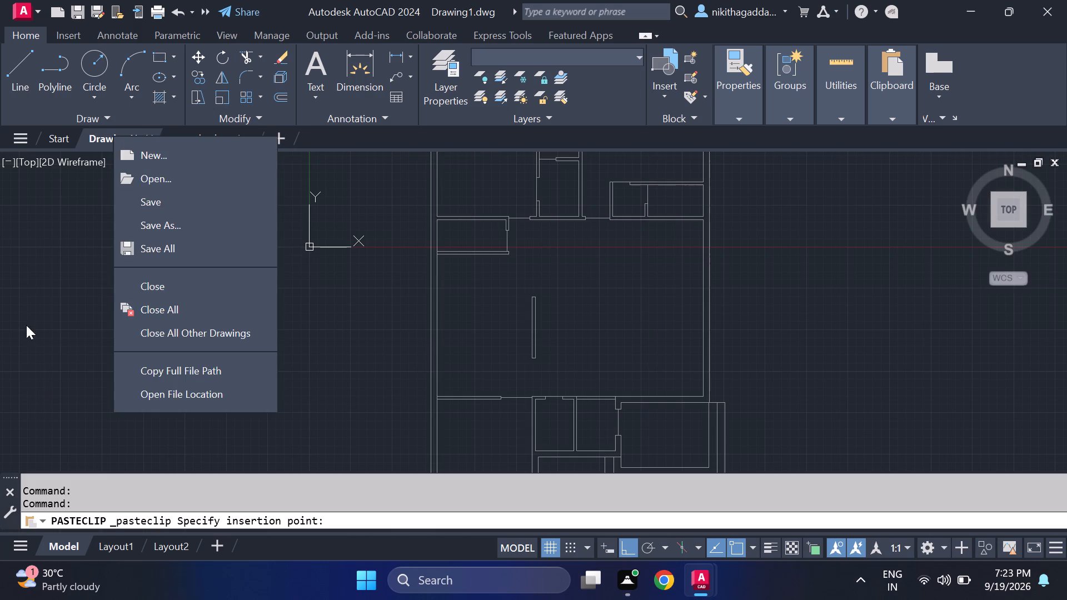
scroll(53, 374, down, 2)
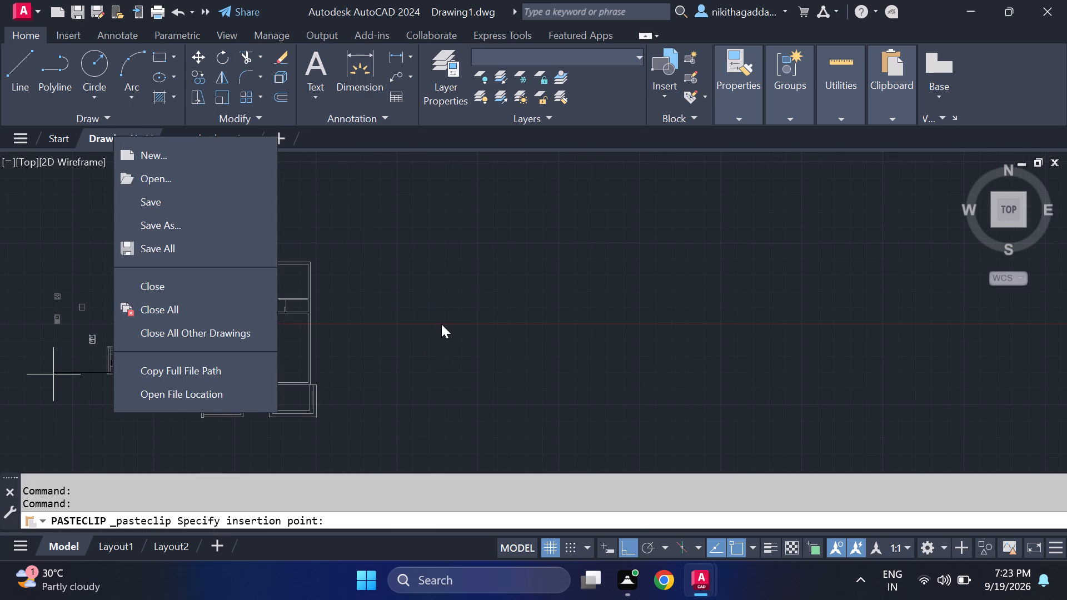
middle_drag(442, 324, 747, 322)
click(54, 258)
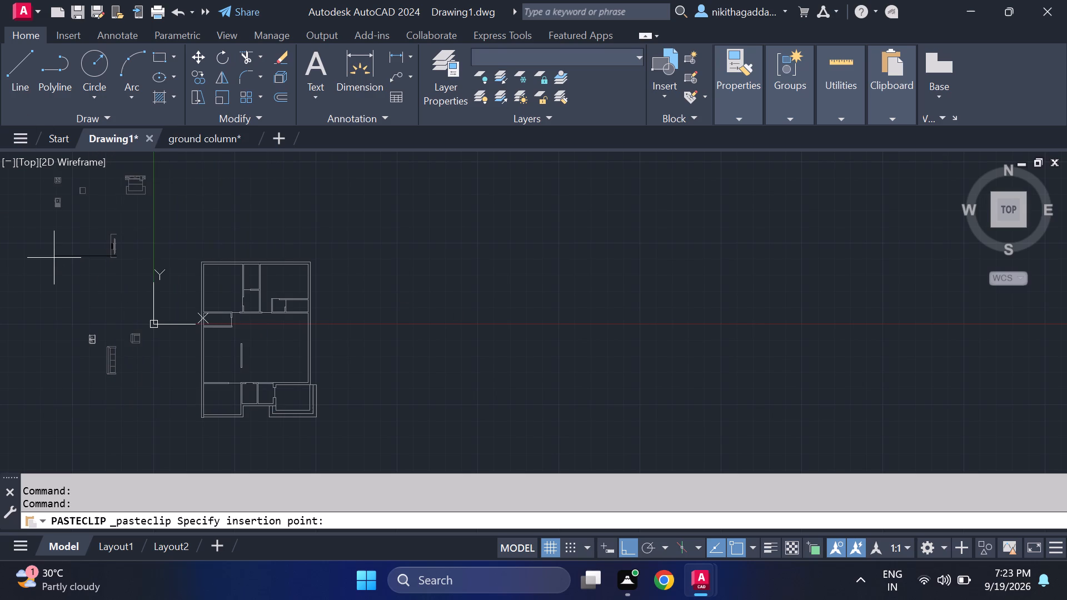
middle_drag(93, 301, 467, 294)
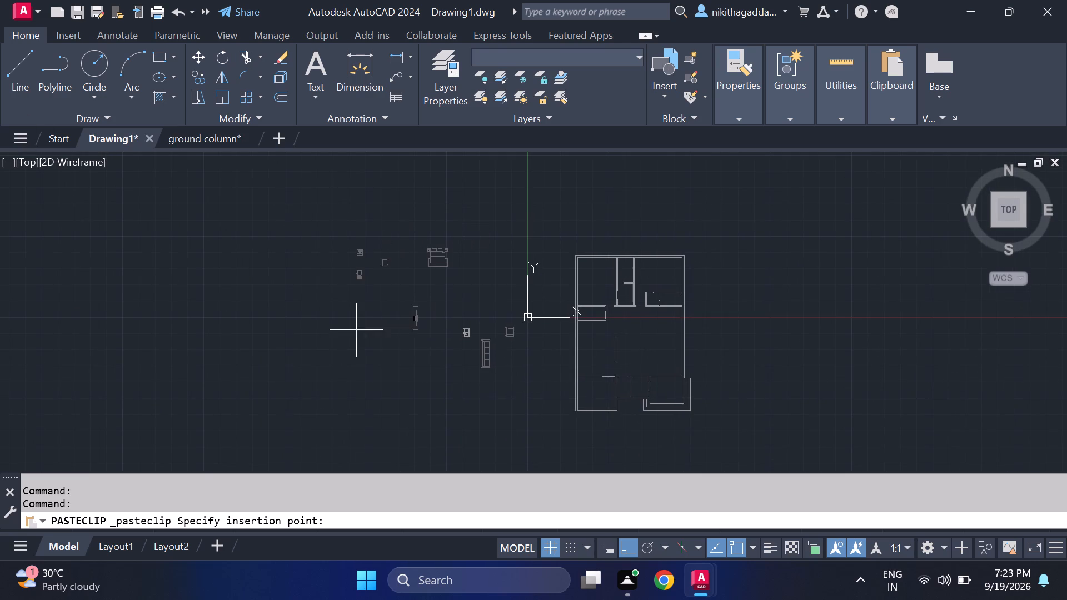
click(355, 333)
Erase the stray horizontal line just below the pasted TV unit.
scroll(681, 310, up, 2)
scroll(676, 310, down, 2)
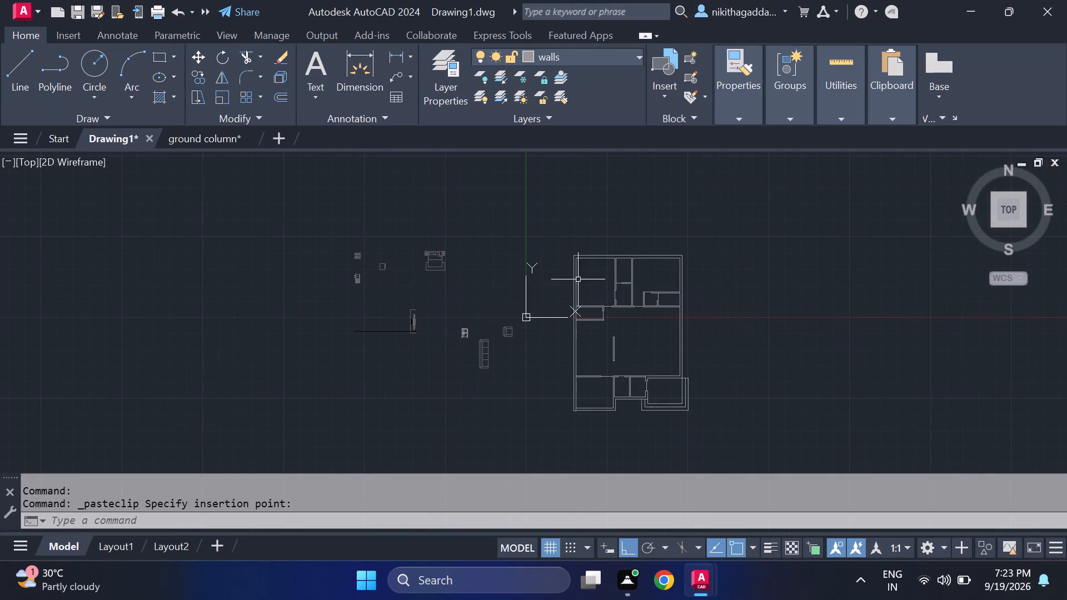
scroll(468, 233, up, 1)
scroll(356, 377, up, 1)
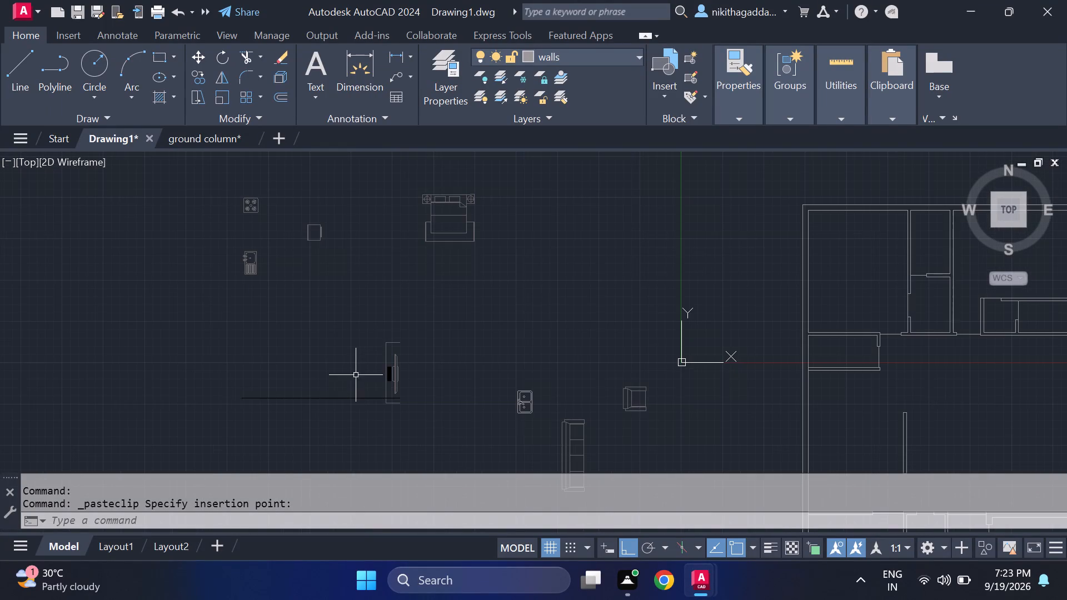
click(359, 377)
click(325, 415)
key(Delete)
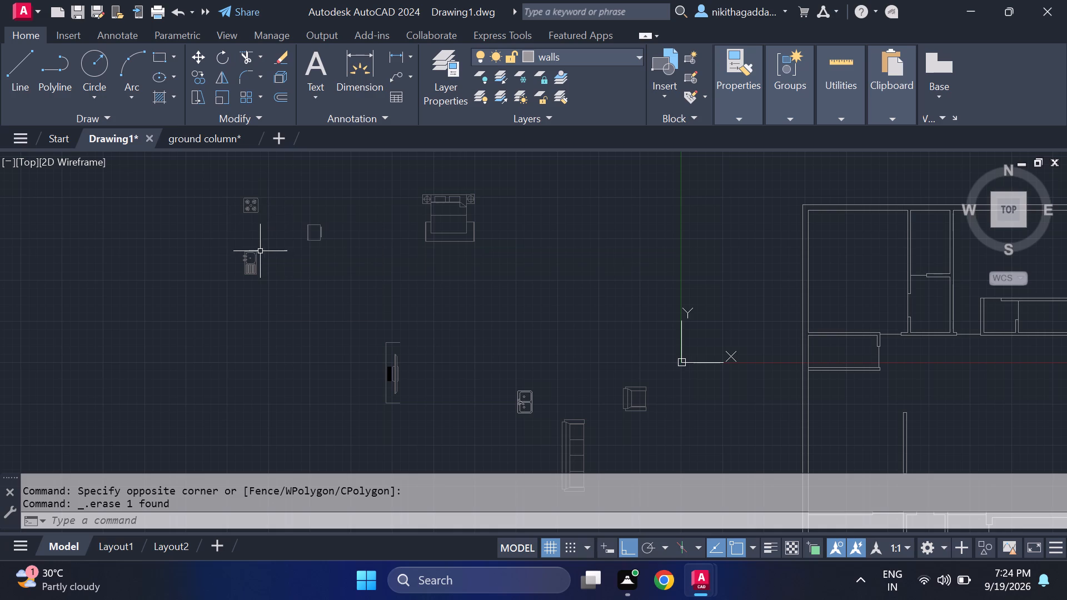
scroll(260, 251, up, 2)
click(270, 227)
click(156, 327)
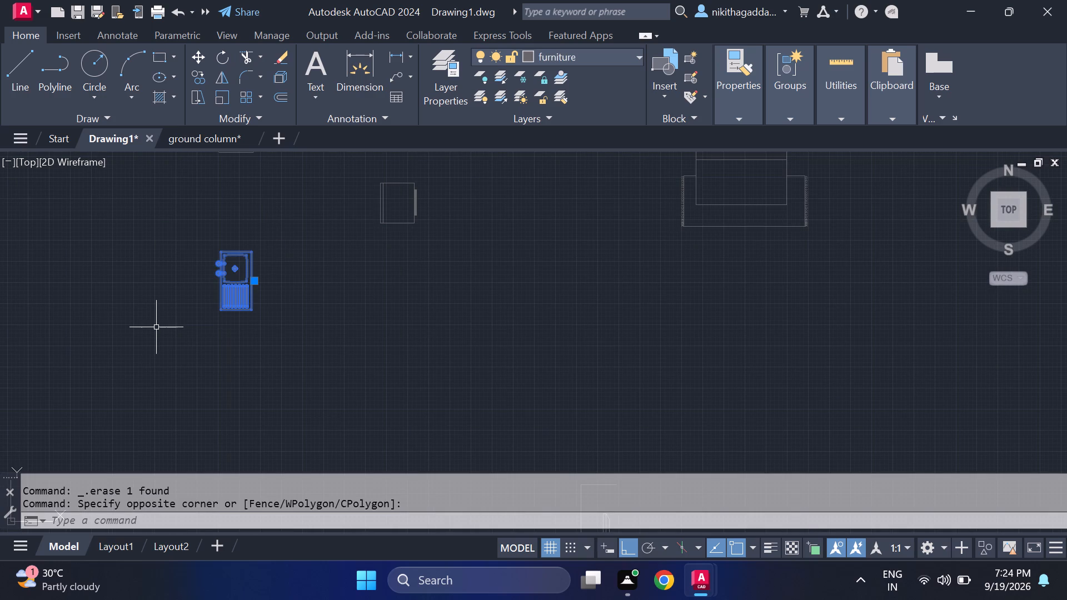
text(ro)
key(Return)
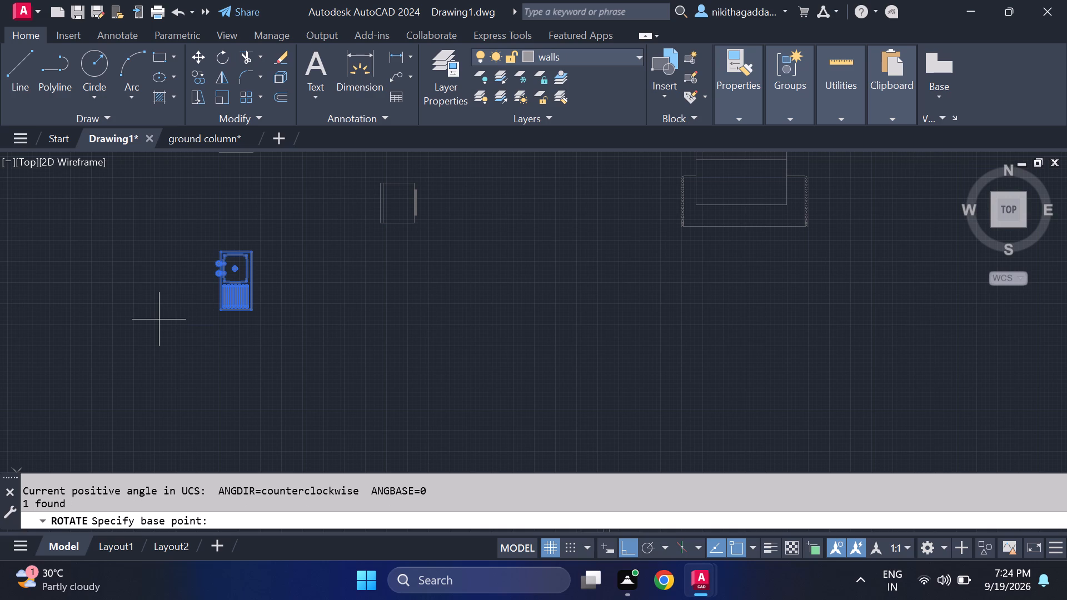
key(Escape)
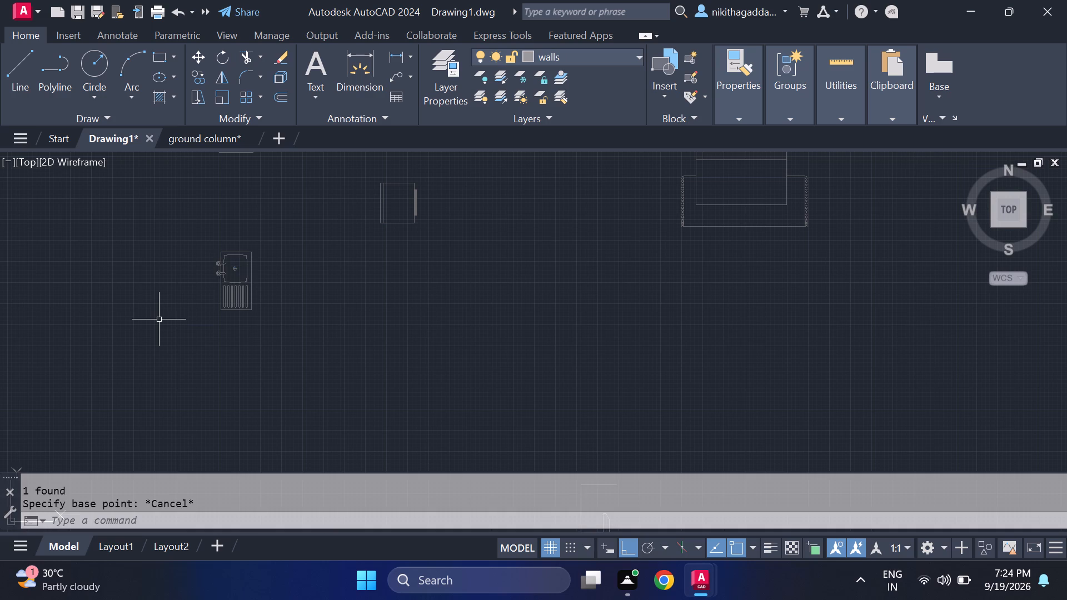
Move the sink with drainboard, with Ortho off, into the plan's southwest room against the west wall, just below its upper partition.
scroll(159, 319, down, 2)
click(203, 286)
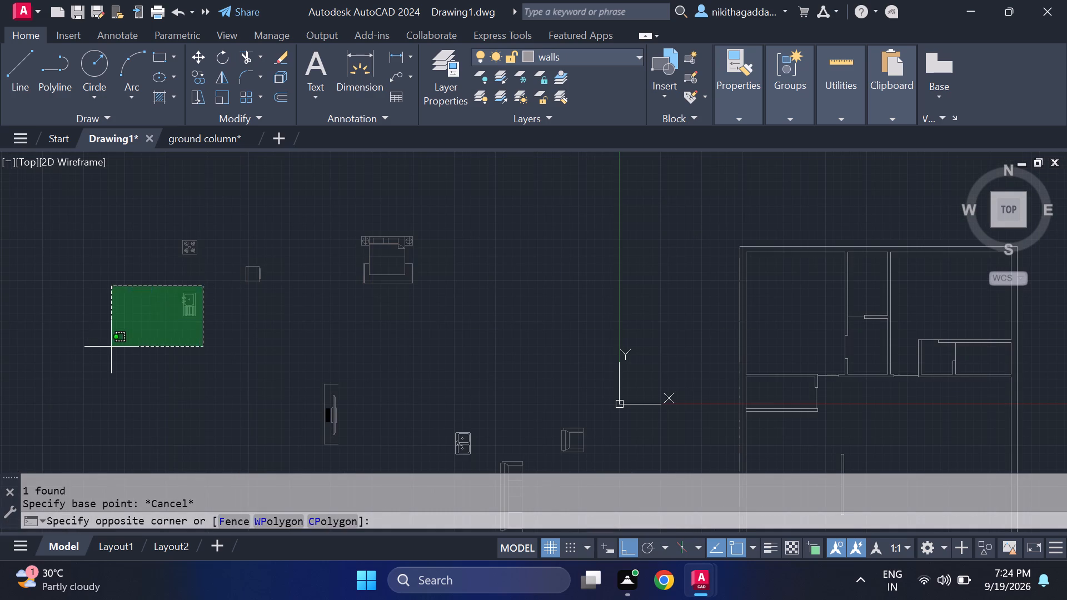
click(109, 348)
key(m)
key(Return)
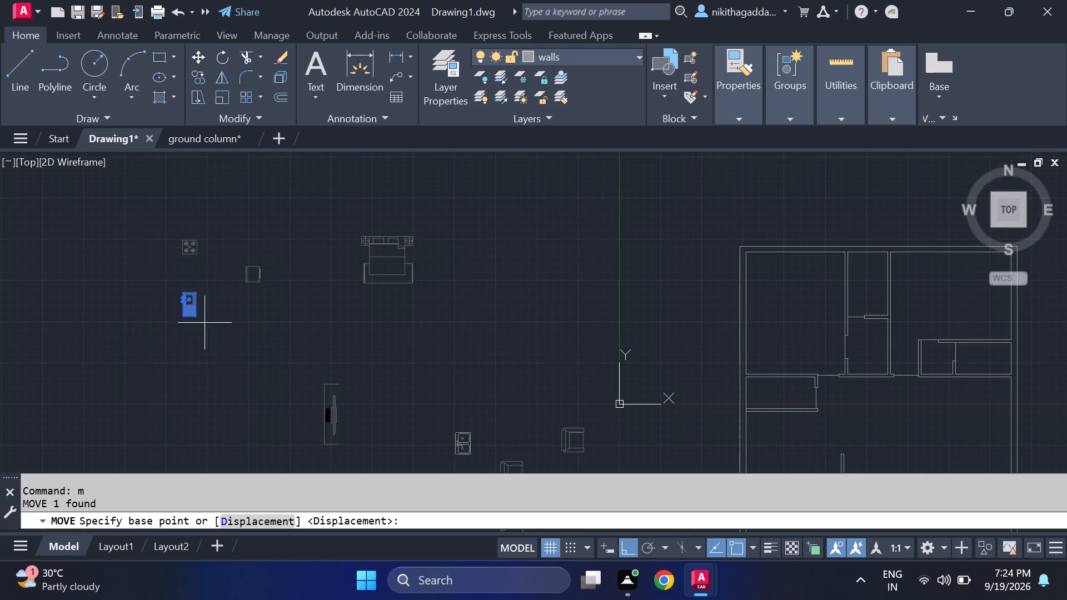
scroll(201, 303, up, 2)
scroll(157, 308, up, 1)
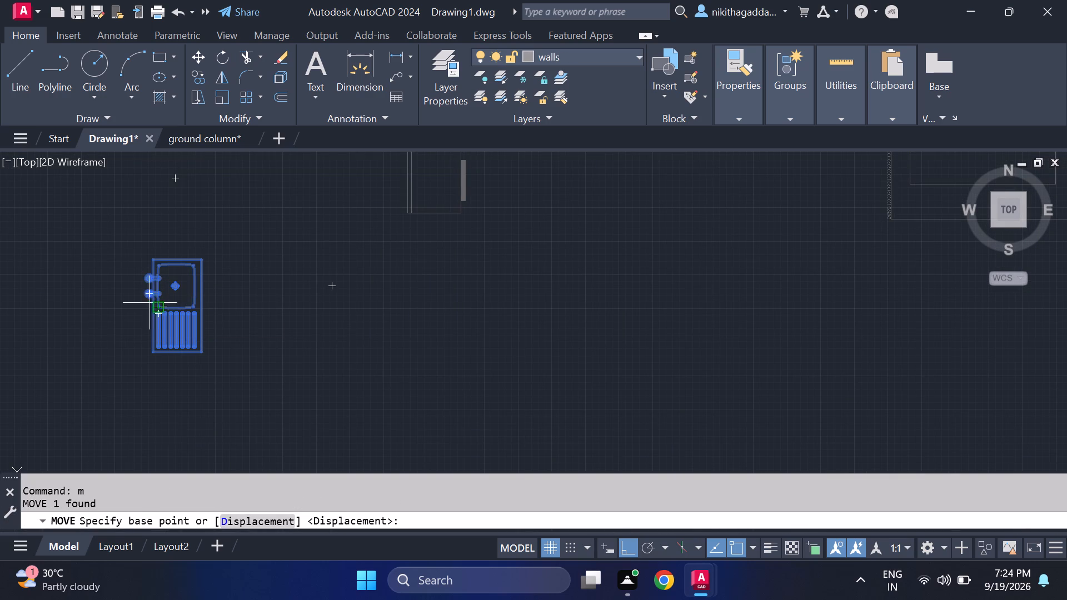
click(149, 303)
scroll(492, 356, down, 3)
middle_drag(521, 366, 372, 299)
key(F8)
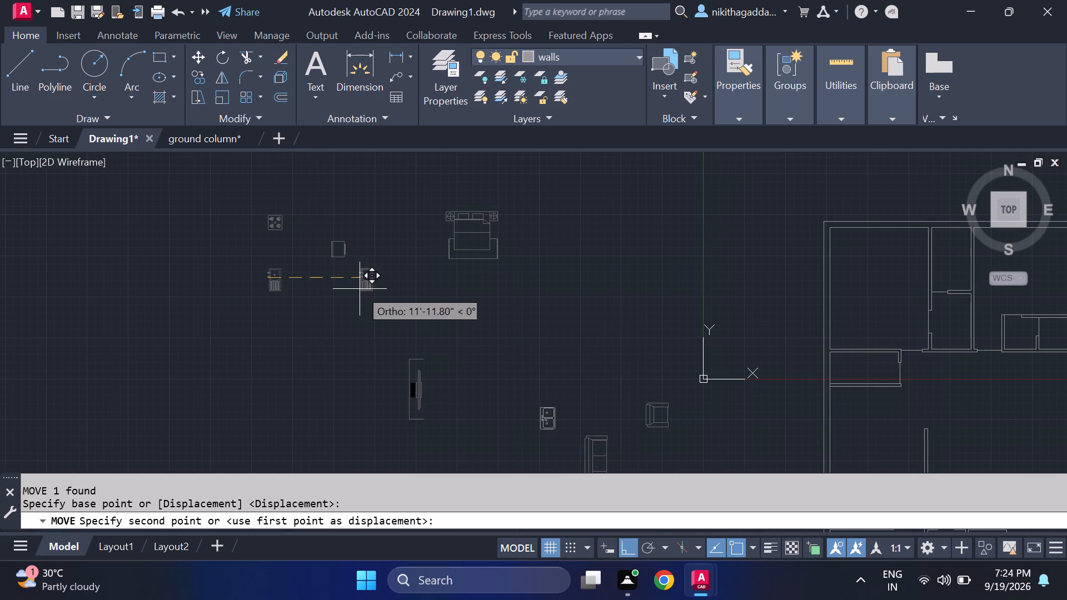
middle_drag(464, 267, 303, 104)
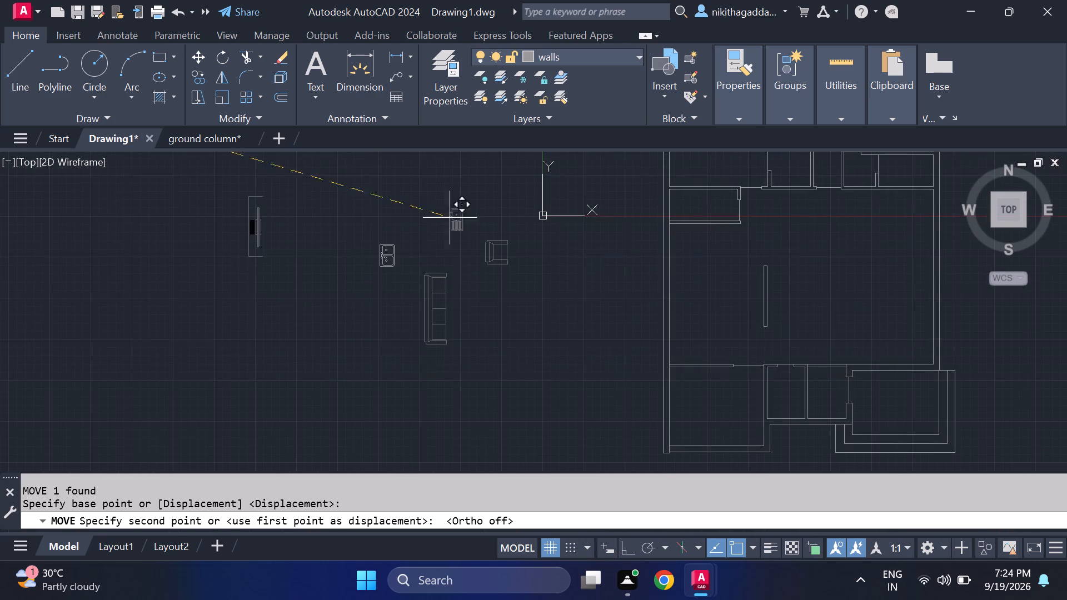
middle_drag(630, 379, 590, 289)
scroll(590, 289, up, 2)
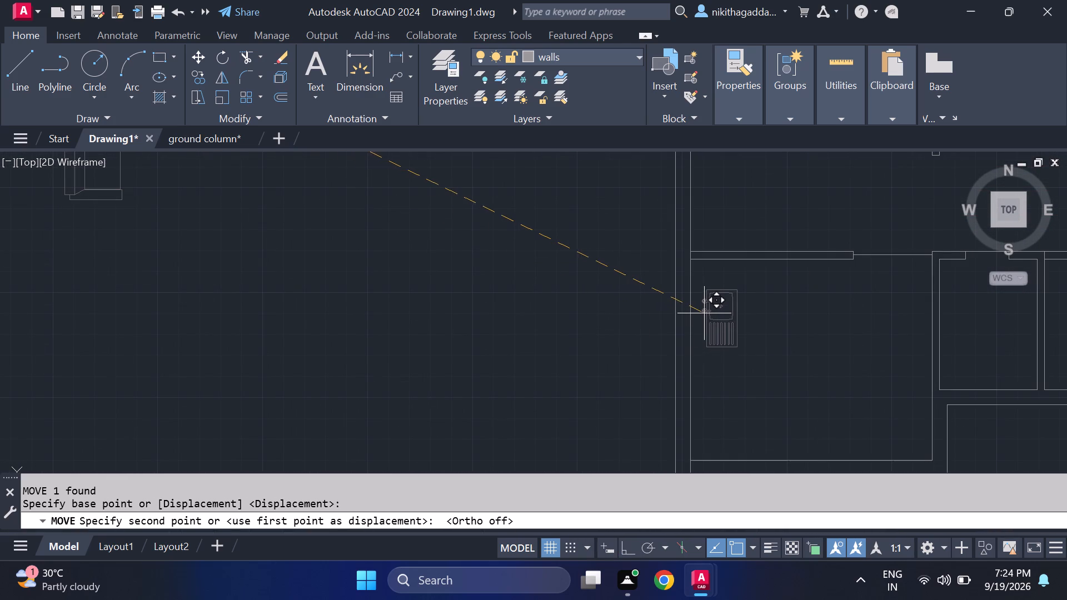
click(699, 309)
Move the four-burner stove into the southwest room, beside the middle of its south wall.
scroll(498, 279, down, 2)
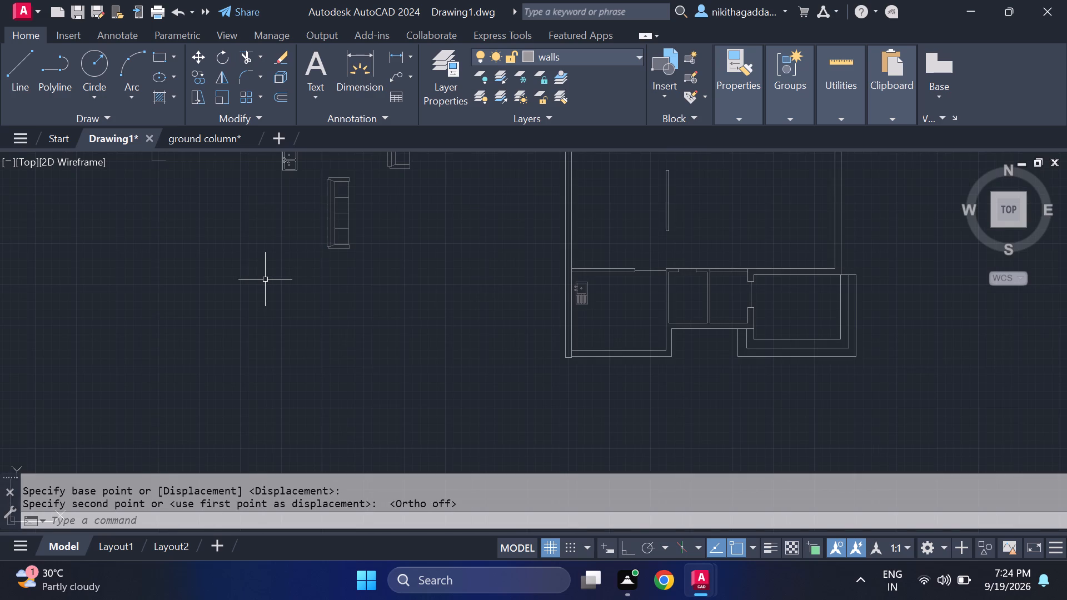
middle_drag(257, 279, 497, 388)
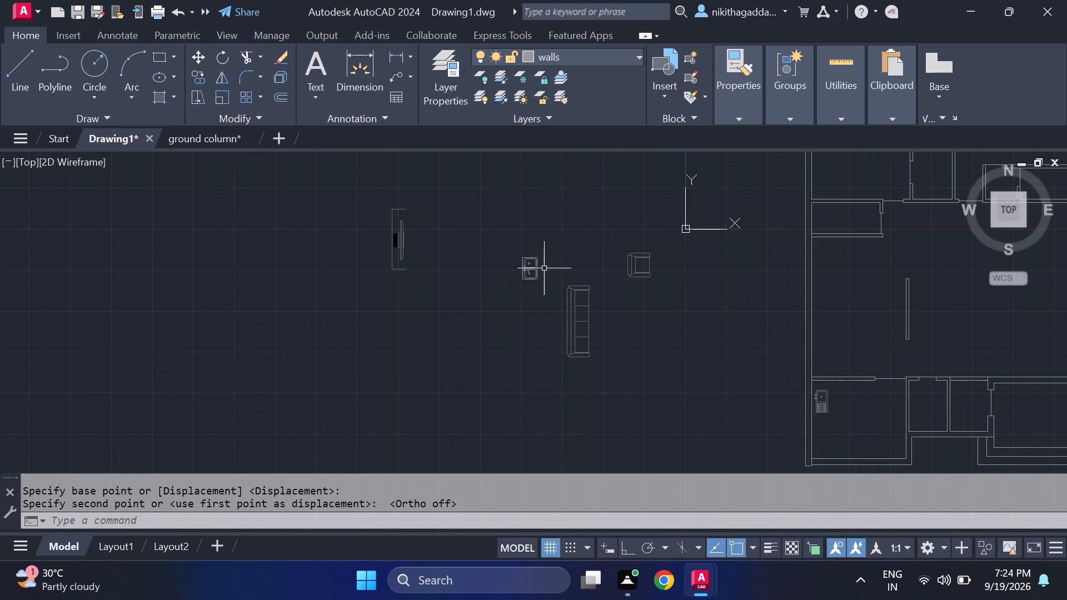
scroll(602, 286, down, 1)
middle_drag(524, 263, 554, 314)
scroll(551, 302, down, 1)
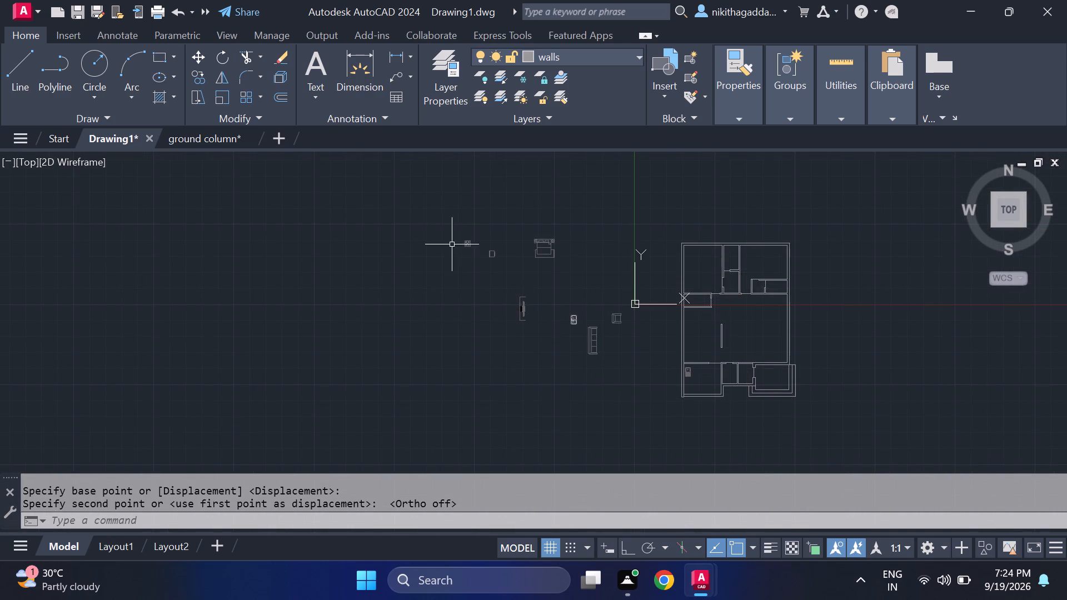
scroll(464, 247, up, 4)
click(500, 204)
click(418, 283)
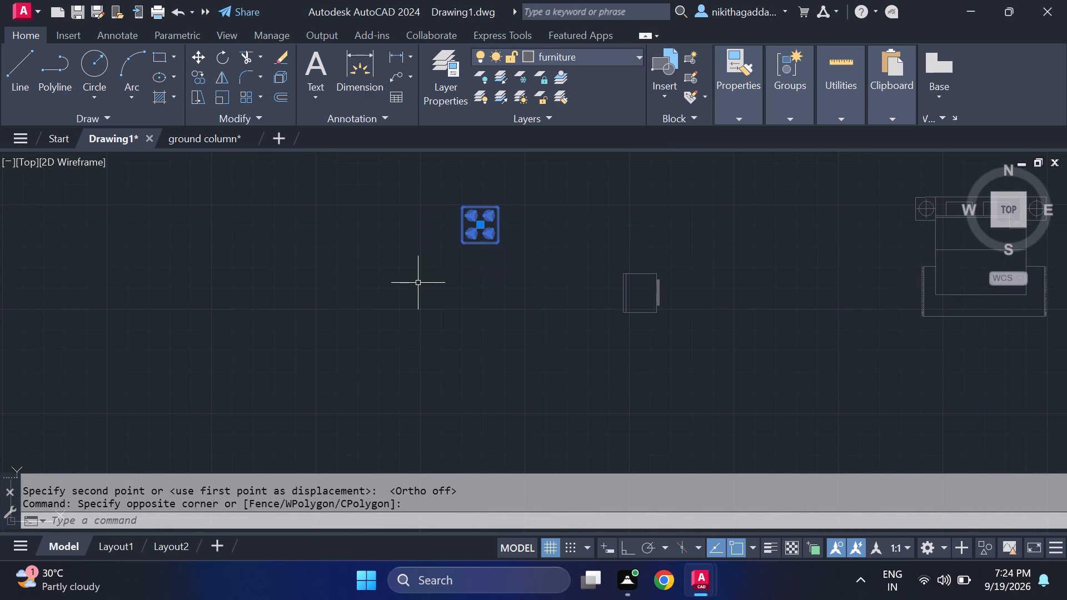
key(m)
key(Return)
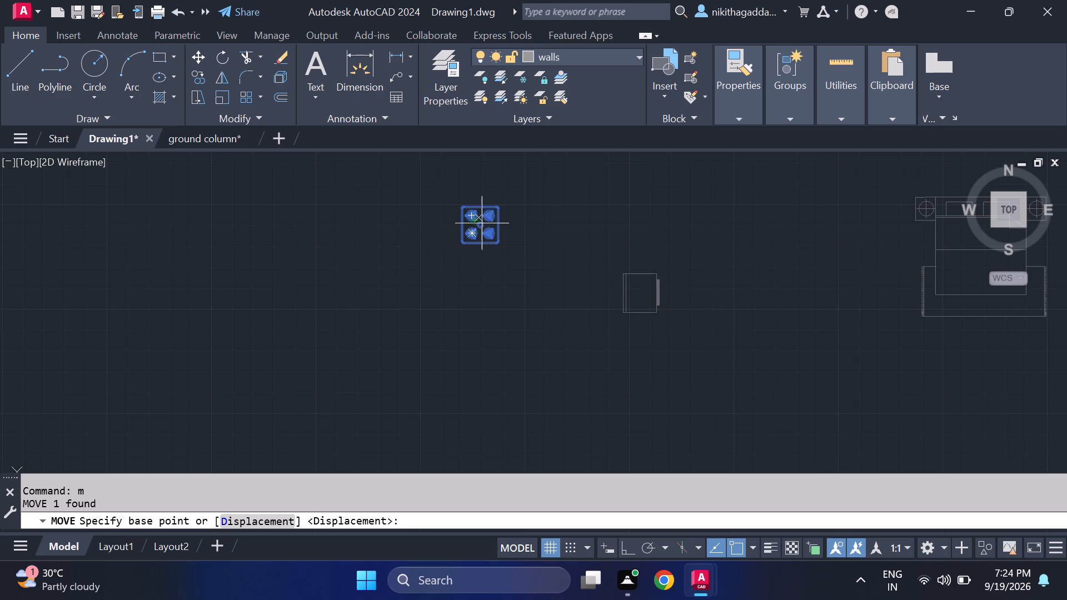
scroll(481, 225, up, 3)
click(471, 223)
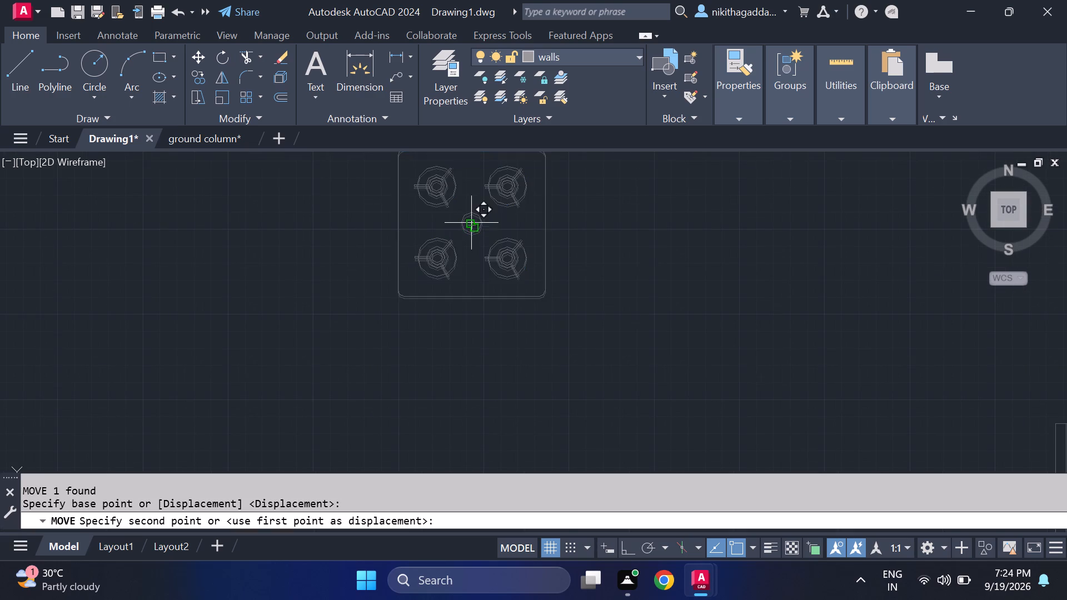
scroll(615, 268, down, 4)
middle_drag(684, 317, 465, 265)
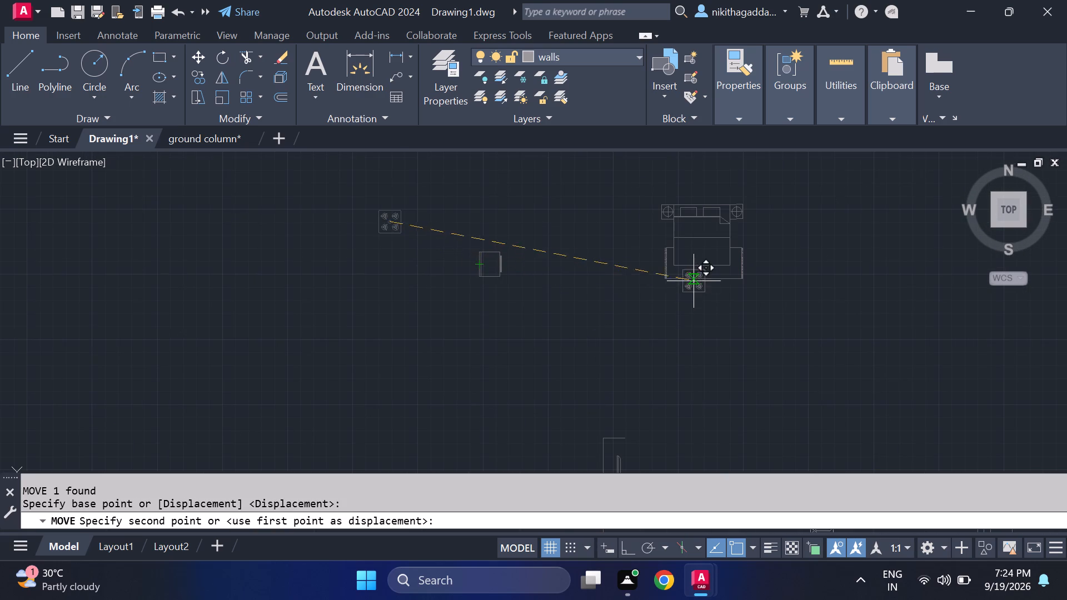
middle_drag(668, 360, 433, 207)
scroll(670, 326, down, 3)
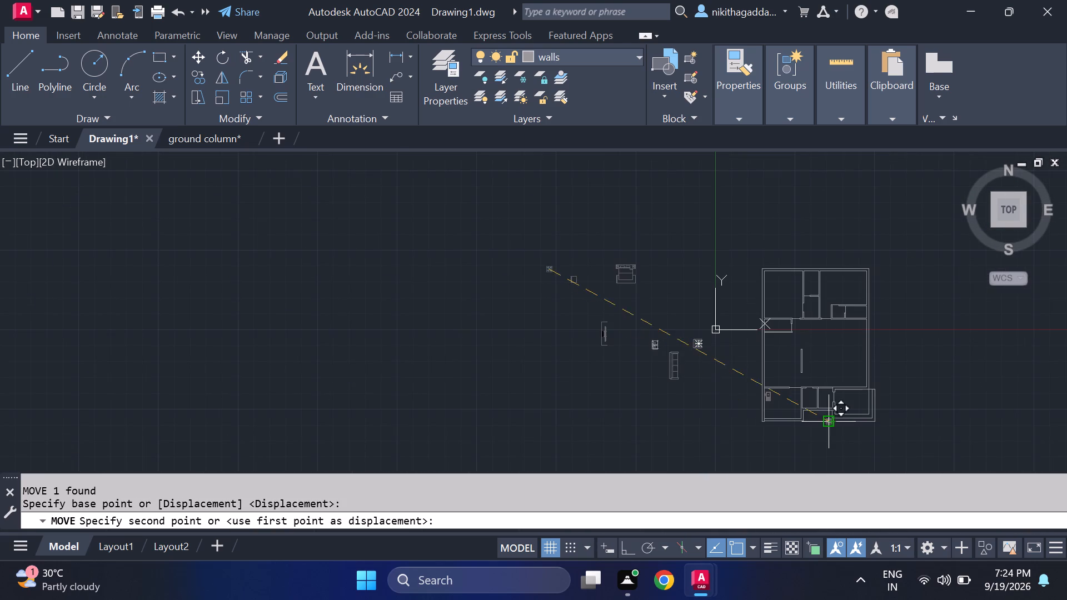
scroll(807, 410, up, 3)
middle_drag(724, 392, 605, 332)
scroll(584, 356, up, 2)
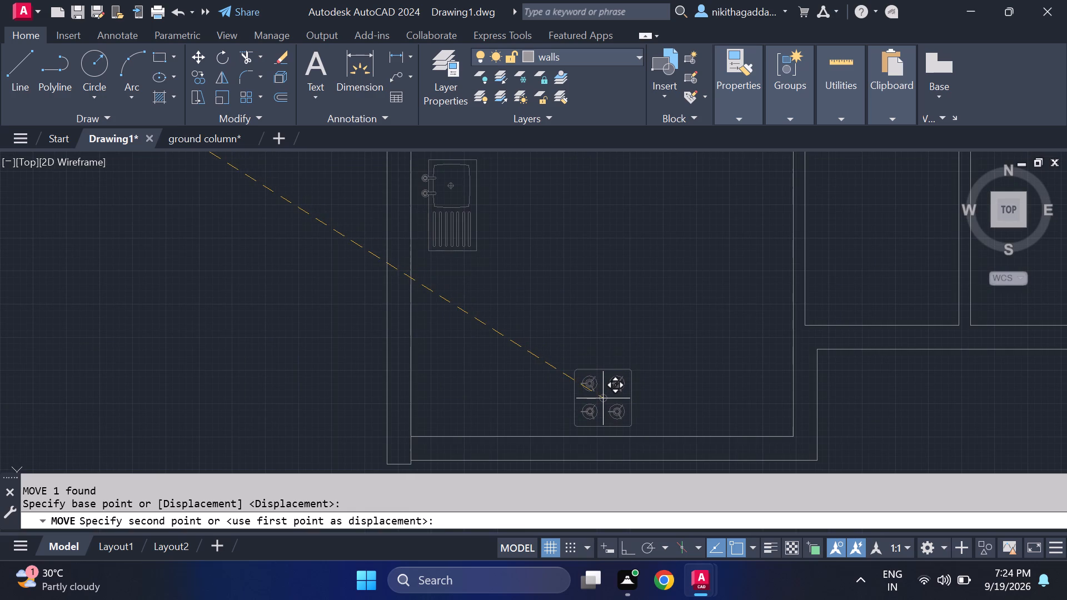
click(603, 402)
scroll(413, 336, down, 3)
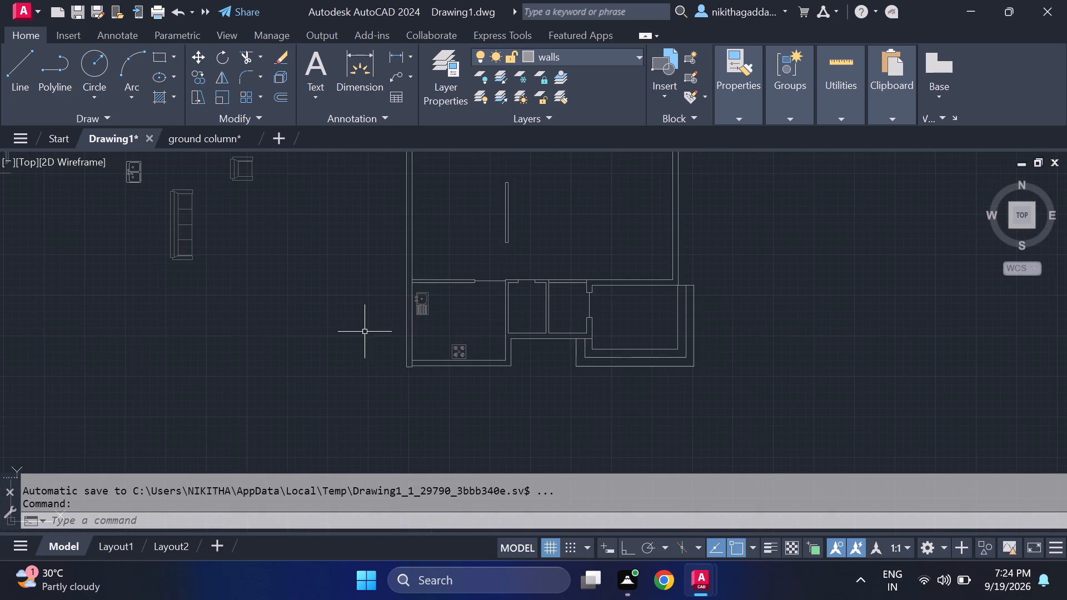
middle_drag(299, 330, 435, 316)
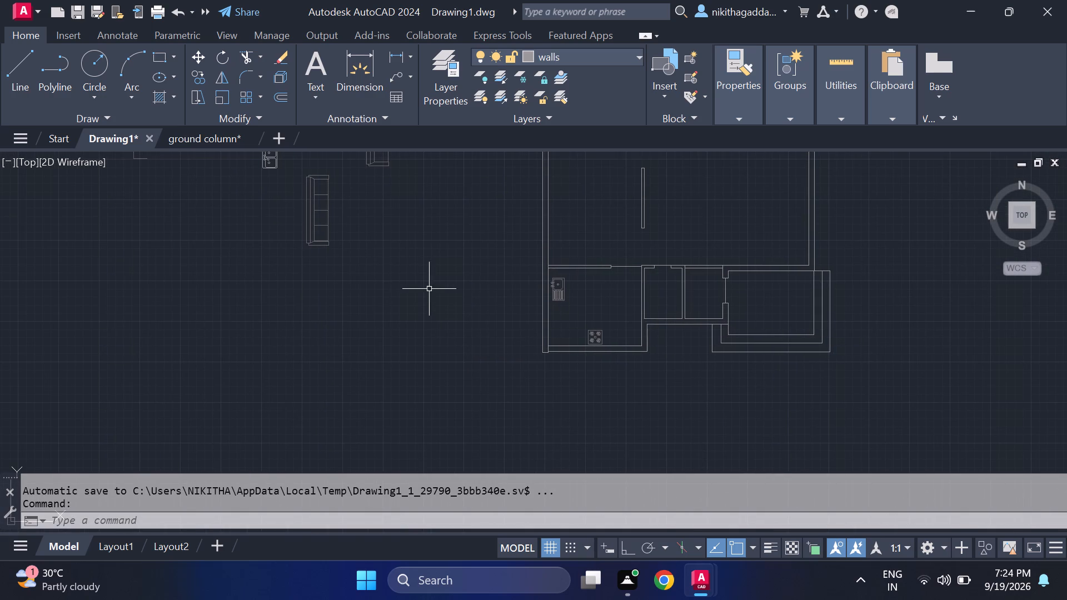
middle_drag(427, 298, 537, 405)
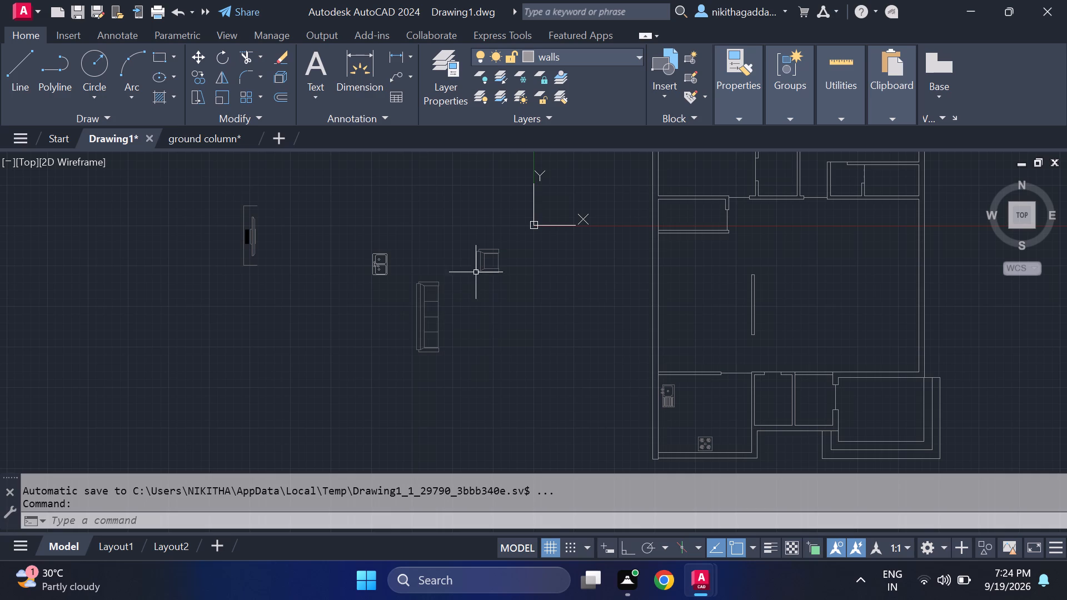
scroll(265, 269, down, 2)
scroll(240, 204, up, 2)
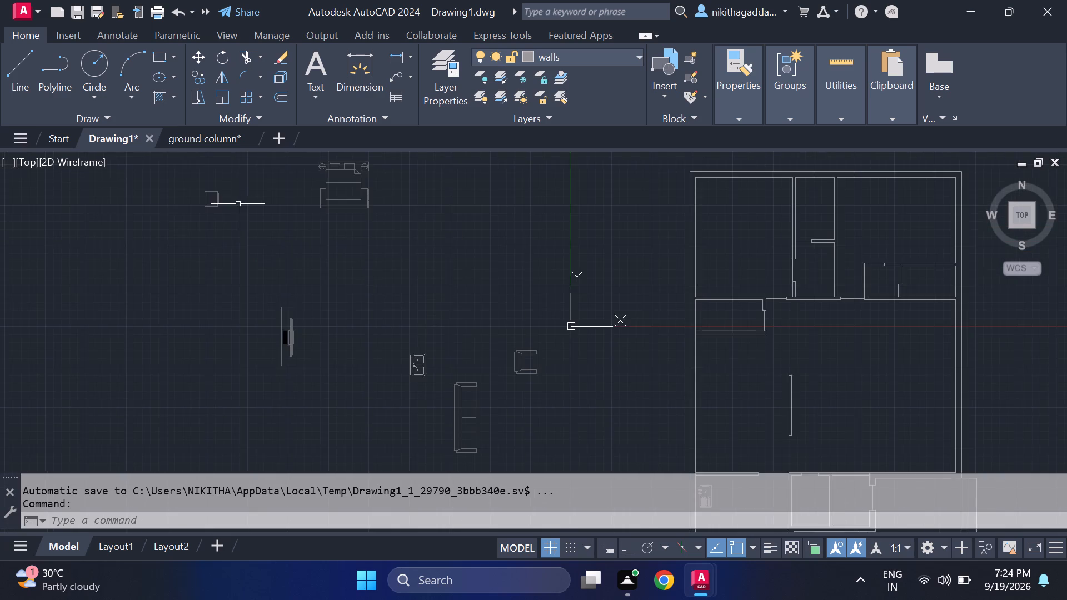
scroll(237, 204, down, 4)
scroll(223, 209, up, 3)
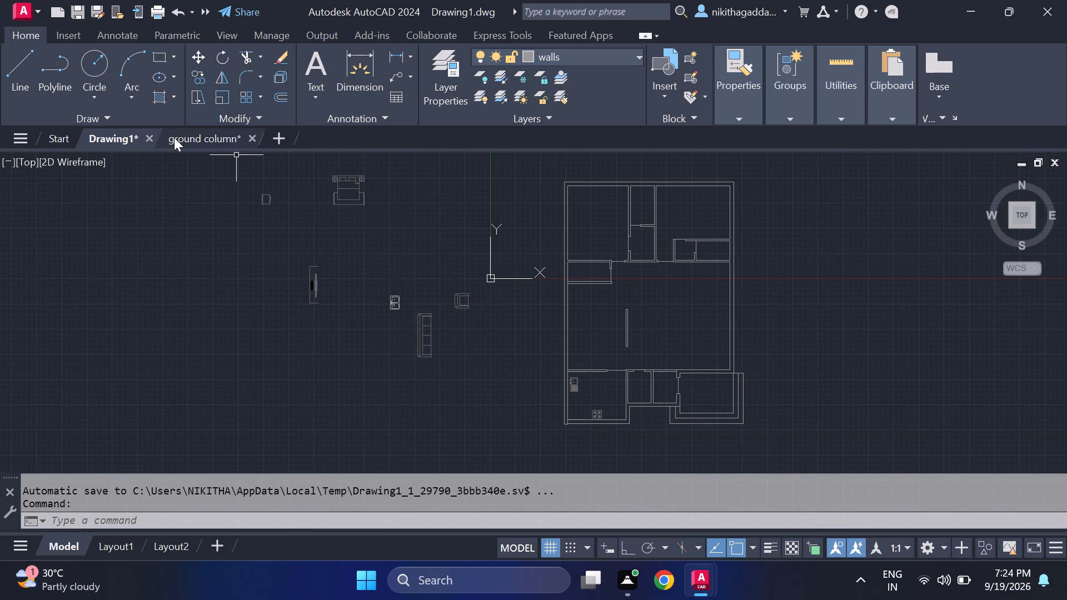
Switch to the ground column drawing.
click(174, 137)
scroll(262, 283, down, 5)
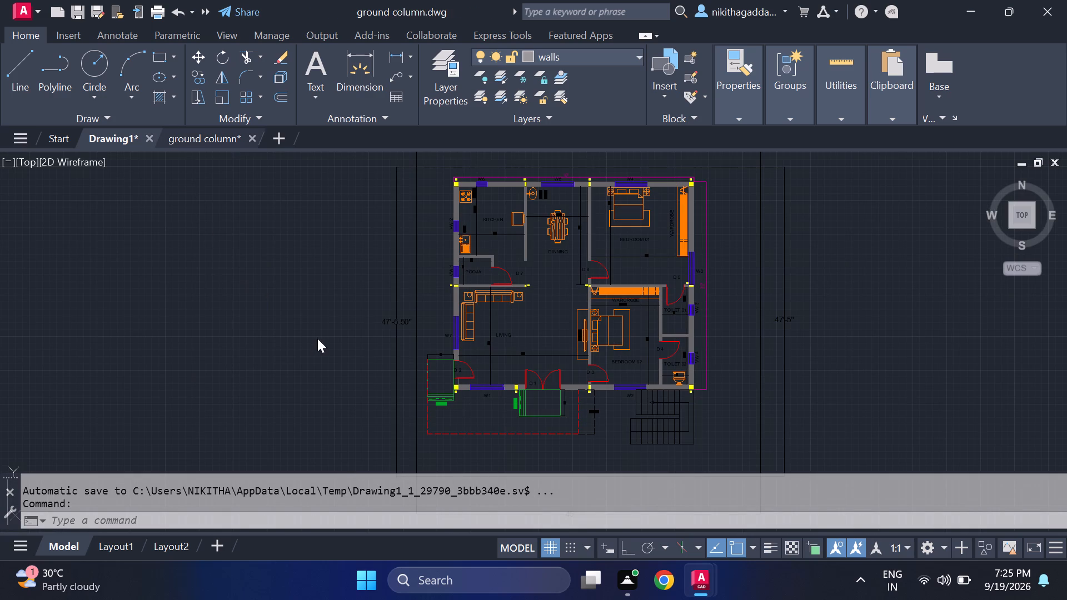
scroll(536, 212, up, 2)
drag(0, 272, 17, 261)
drag(0, 269, 26, 254)
key(Escape)
Copy the rectangular appliance symbol with its hatched strip from the kitchen's east wall in the ground column drawing.
scroll(433, 261, up, 4)
scroll(565, 309, up, 1)
click(173, 136)
scroll(610, 297, up, 4)
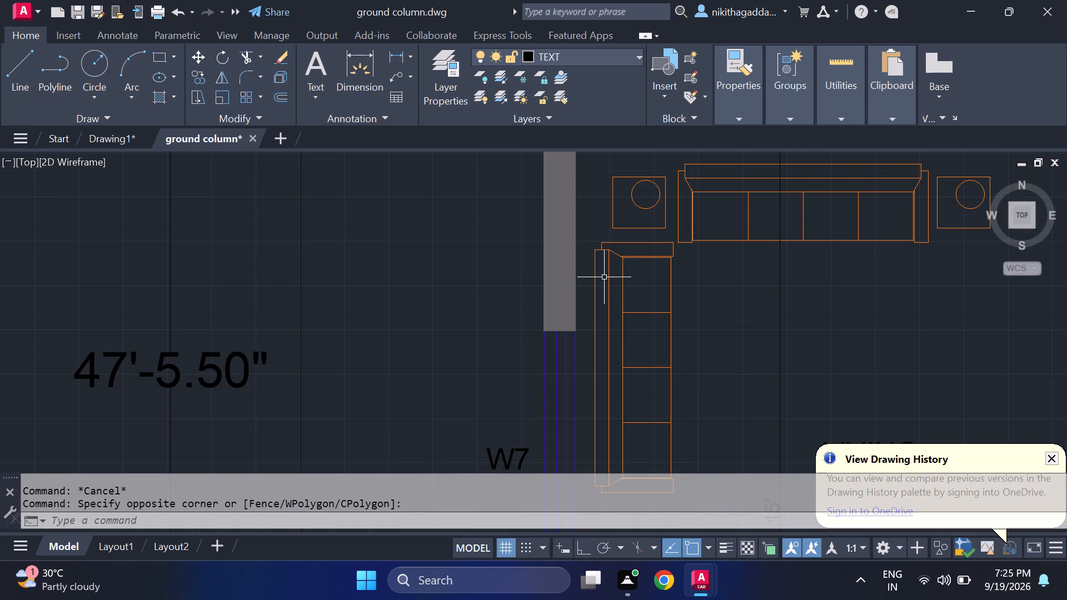
scroll(600, 282, down, 3)
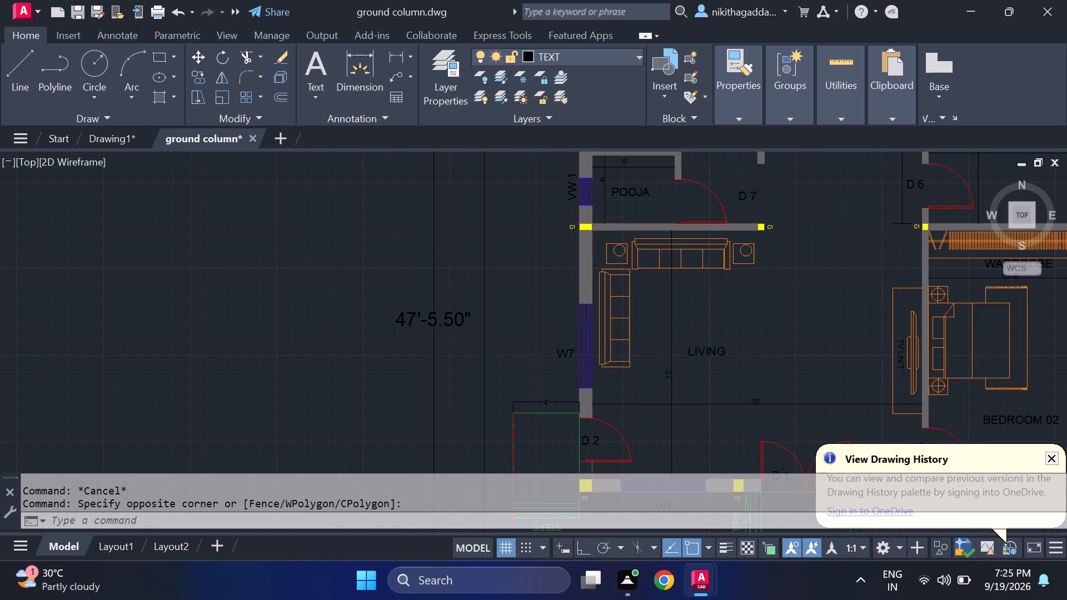
scroll(622, 290, up, 1)
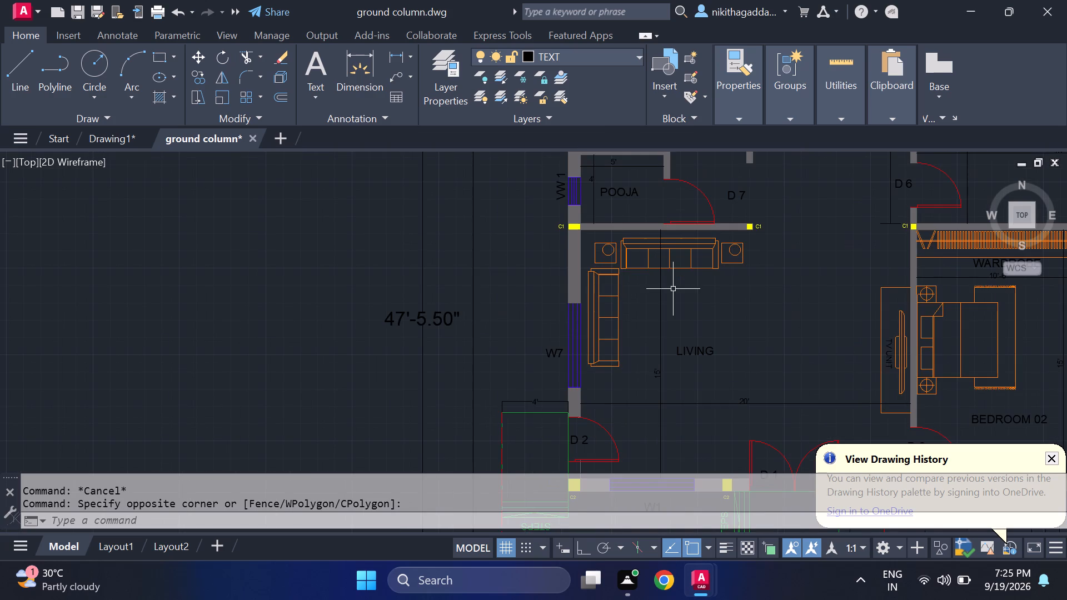
scroll(679, 289, down, 1)
middle_drag(681, 225, 629, 308)
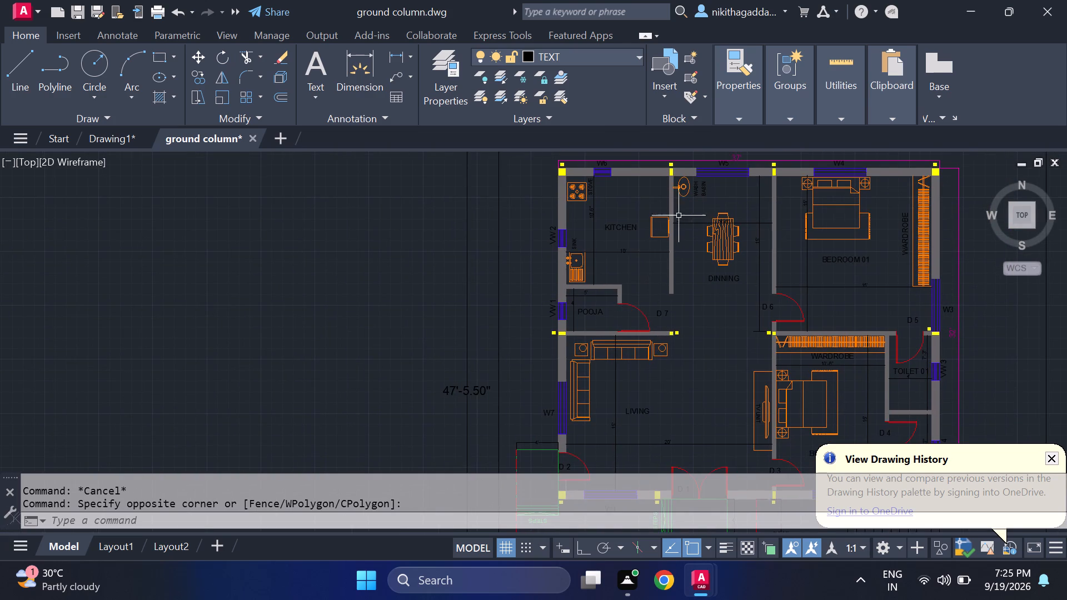
scroll(675, 216, up, 4)
scroll(607, 205, up, 1)
click(610, 202)
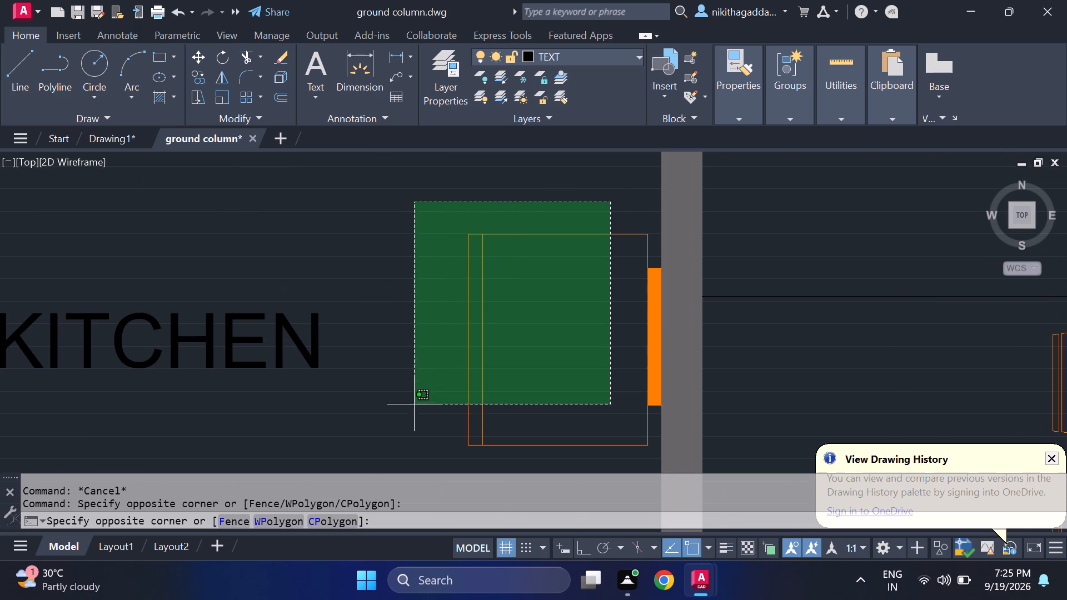
drag(415, 454, 411, 449)
click(655, 341)
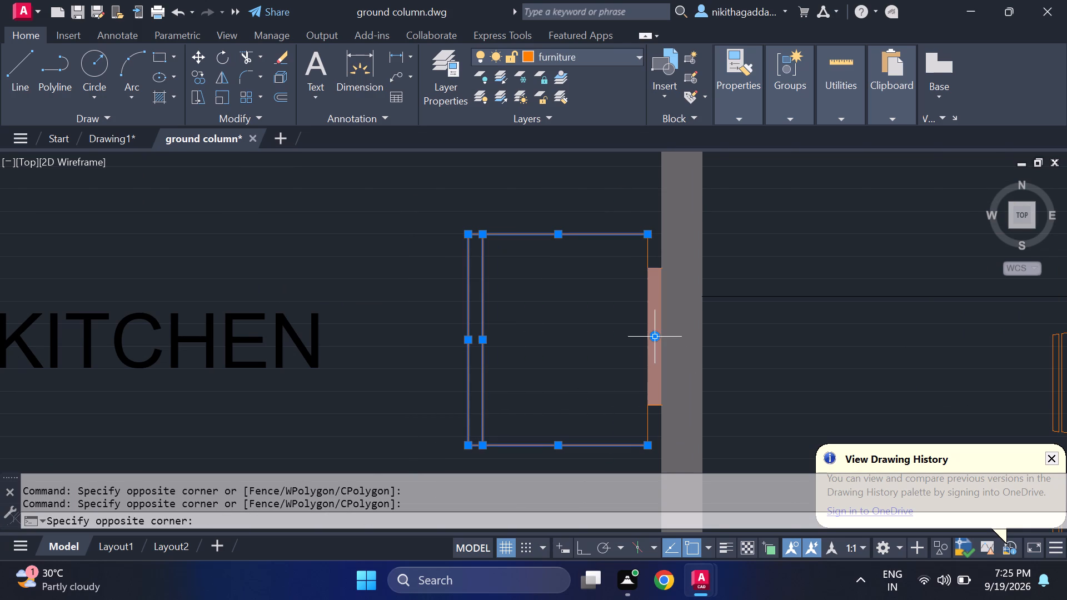
click(652, 252)
click(611, 279)
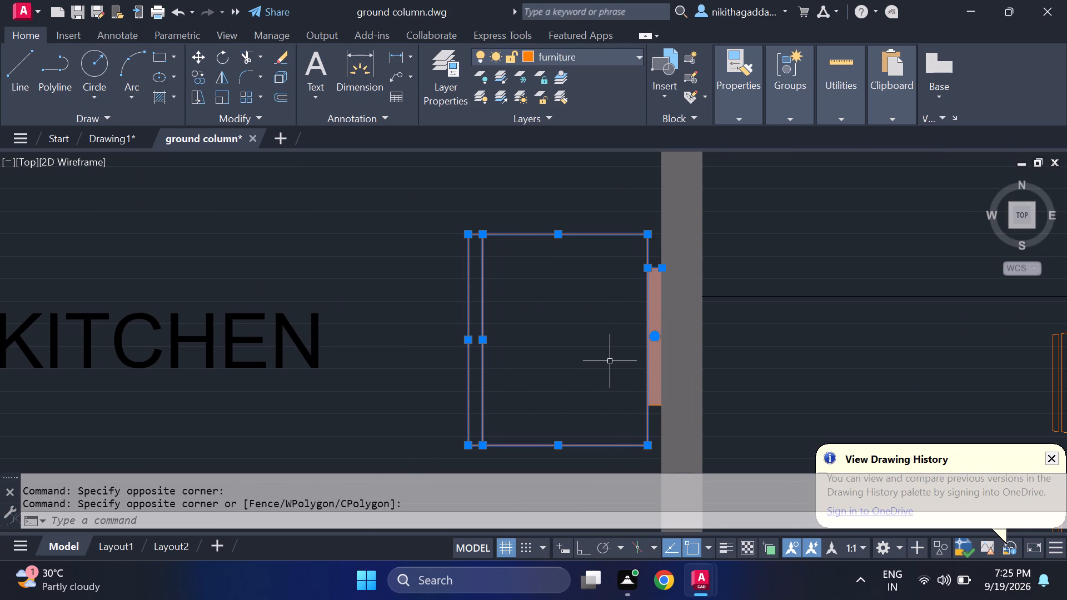
key(ctrl+c)
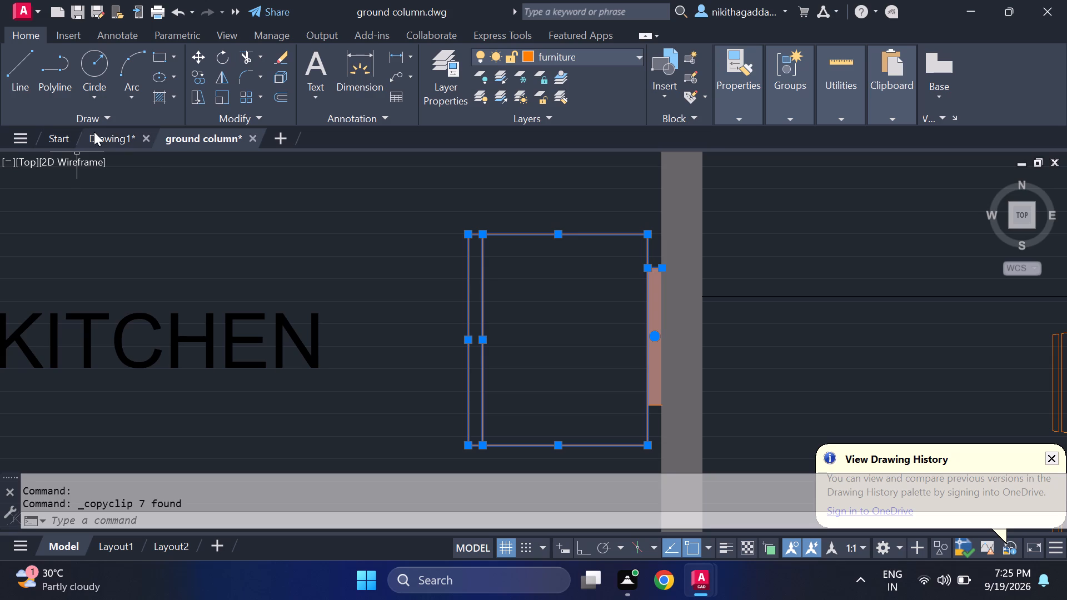
Switch to Drawing1 and paste the copied appliance symbol in the empty area just below the TV unit.
click(94, 132)
key(ctrl+v)
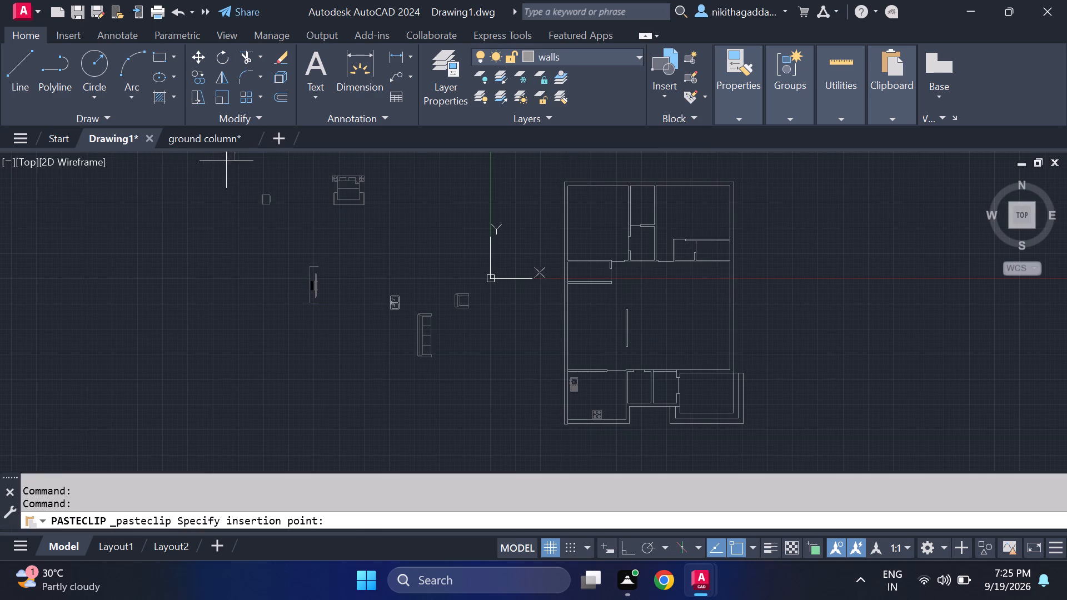
click(302, 341)
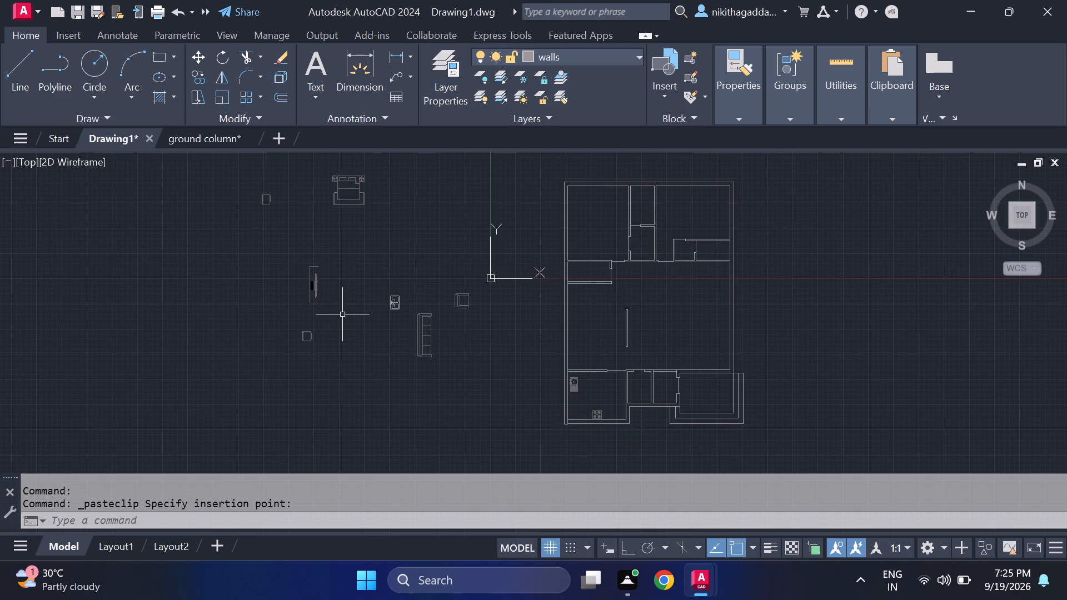
Rotate the pasted appliance symbol 90° counterclockwise about its hatched strip, with Ortho on, so the strip faces north.
scroll(331, 323, up, 3)
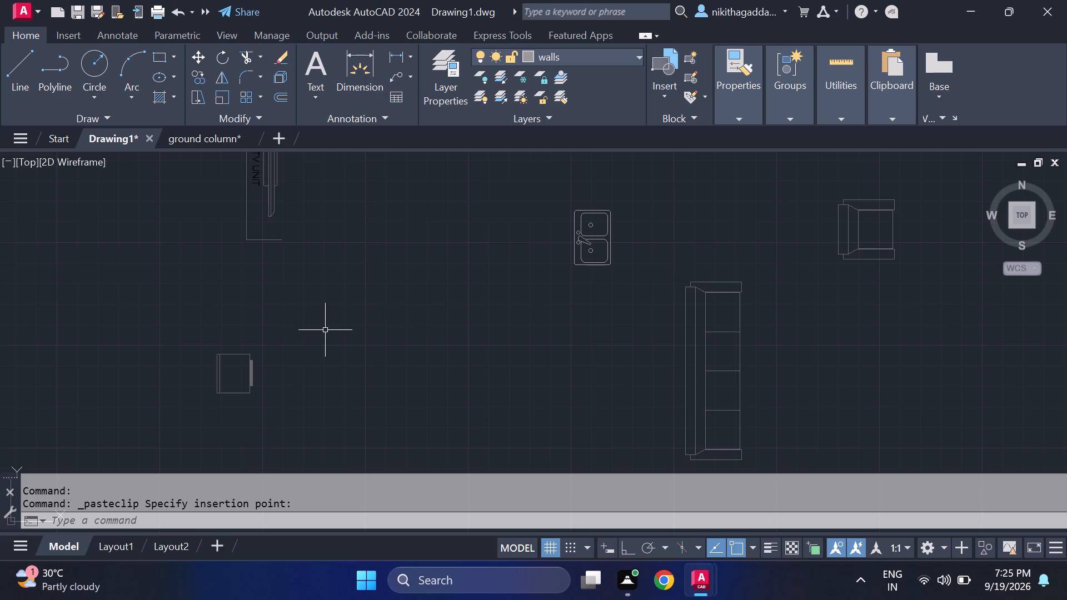
scroll(325, 330, down, 3)
scroll(302, 355, up, 1)
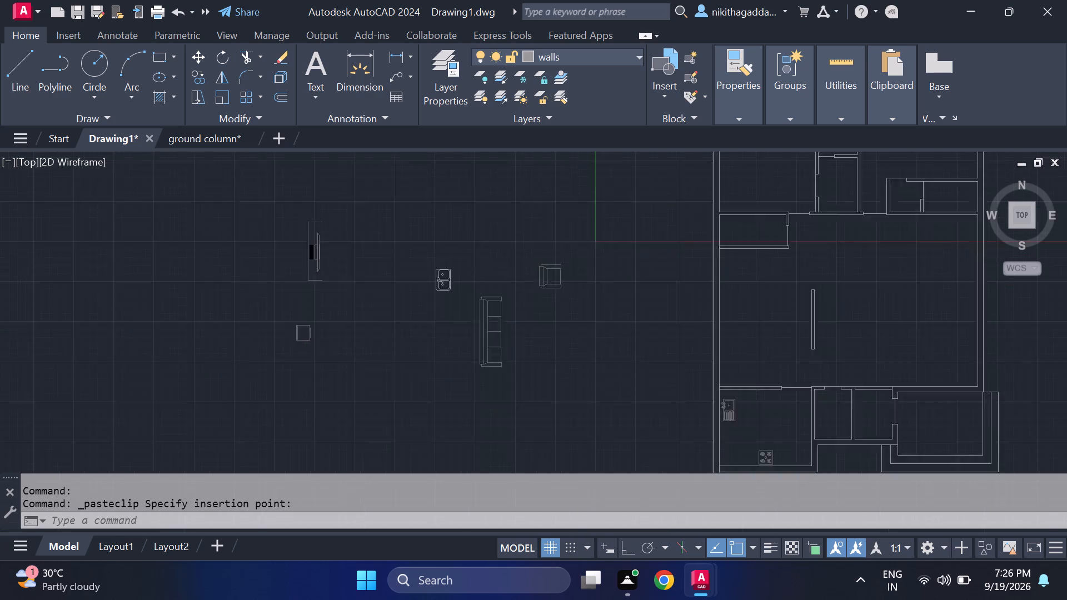
scroll(302, 355, up, 2)
scroll(306, 295, up, 3)
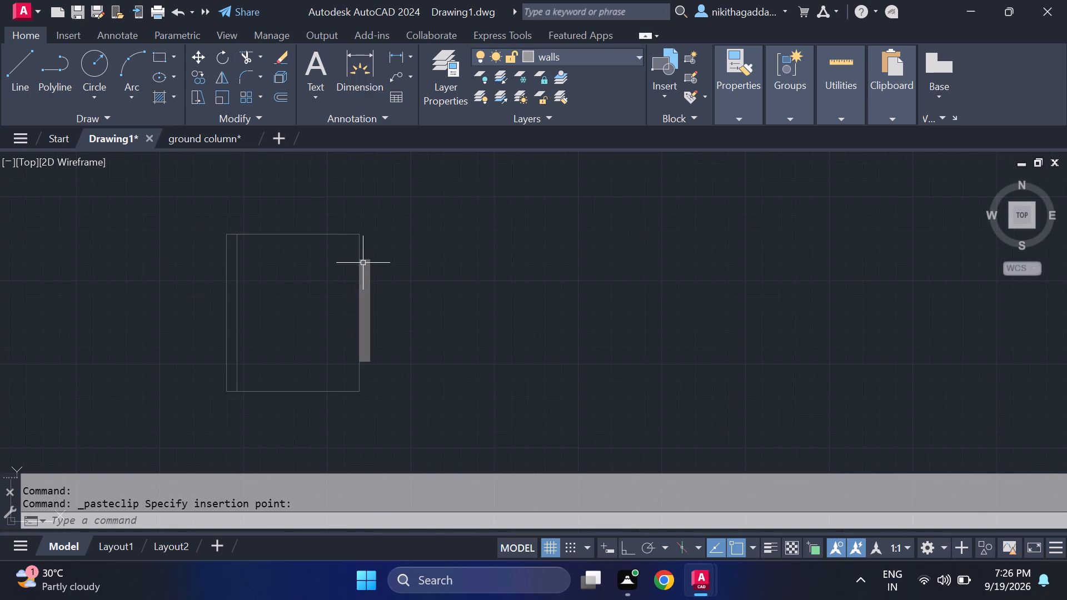
drag(412, 206, 393, 213)
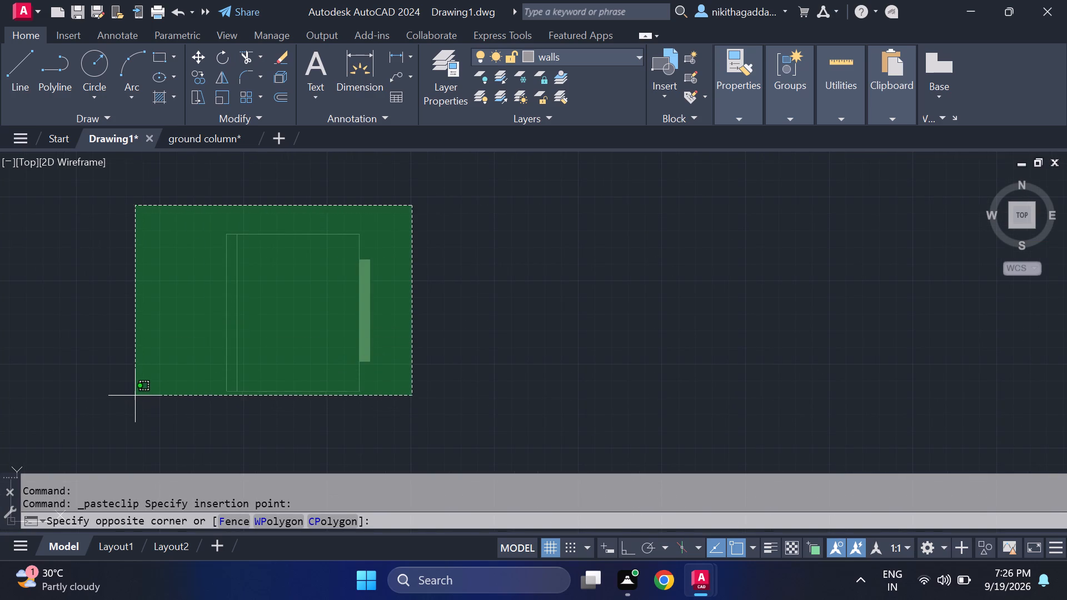
click(136, 394)
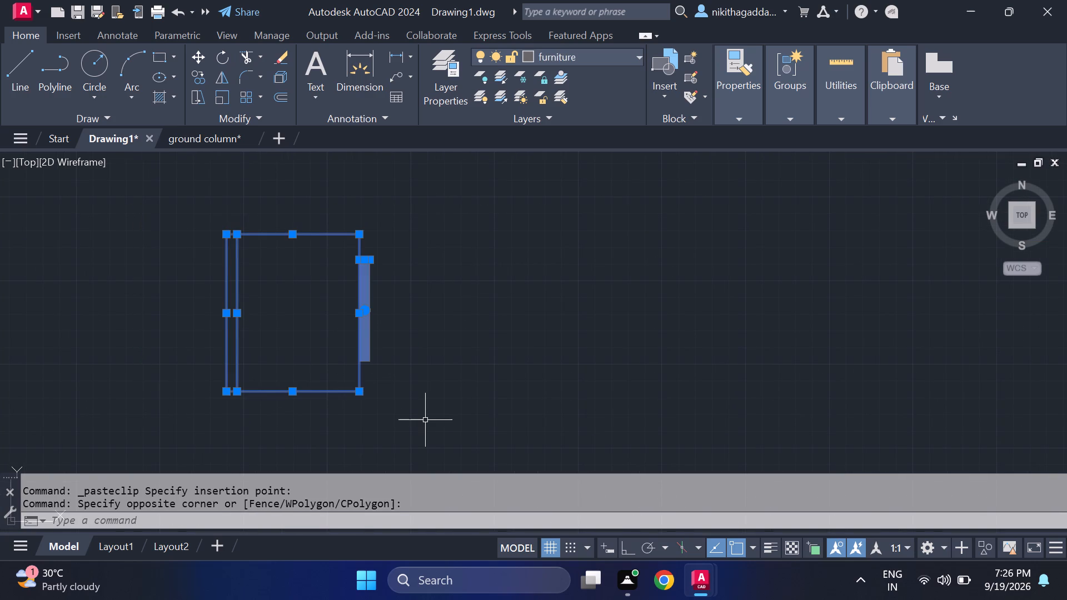
text(ro)
key(Return)
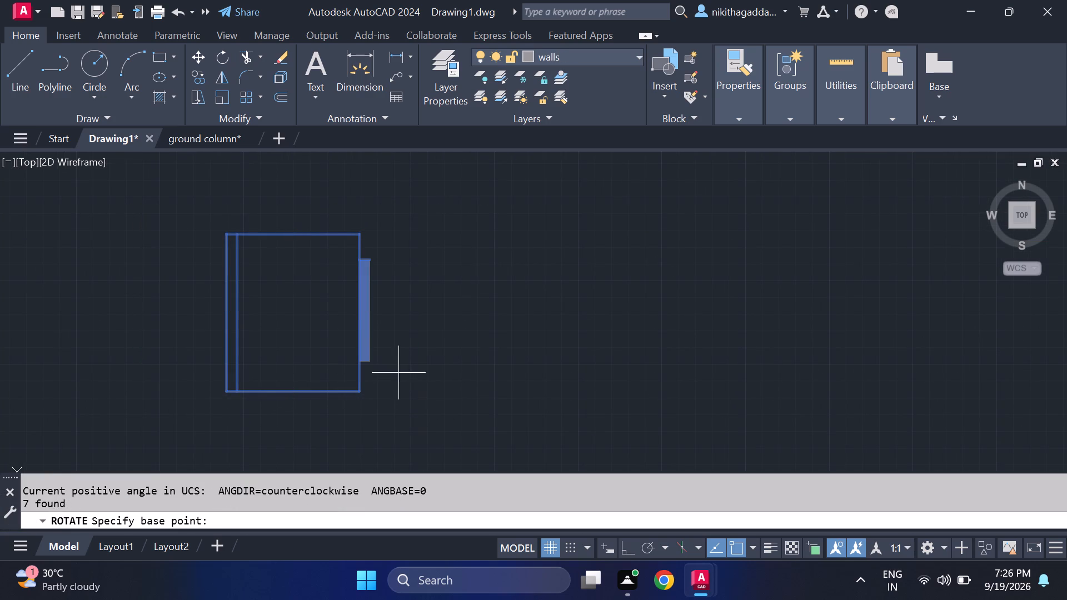
click(369, 299)
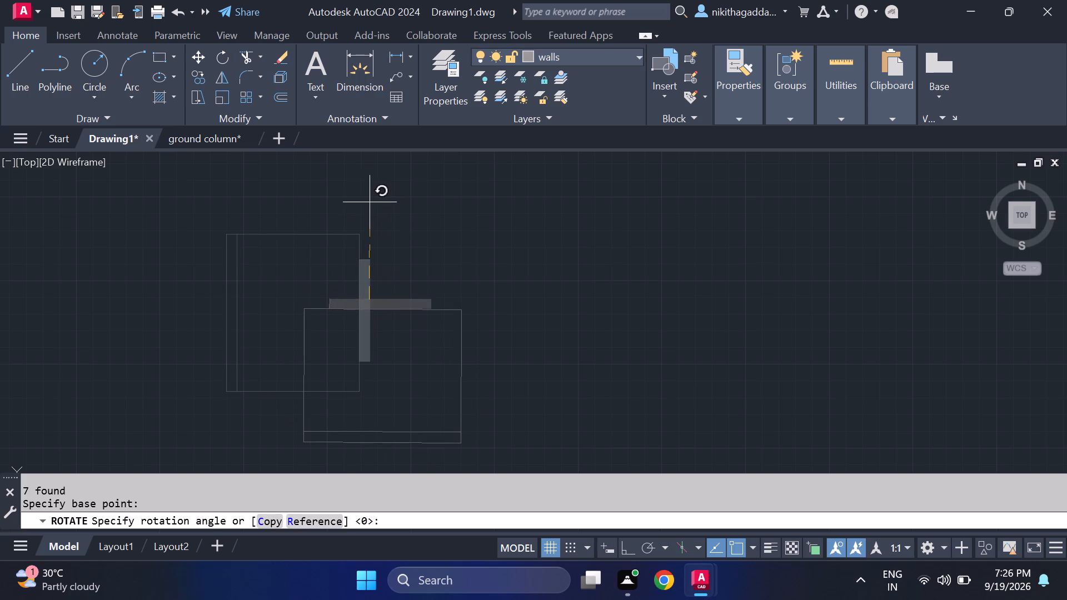
key(F8)
click(347, 213)
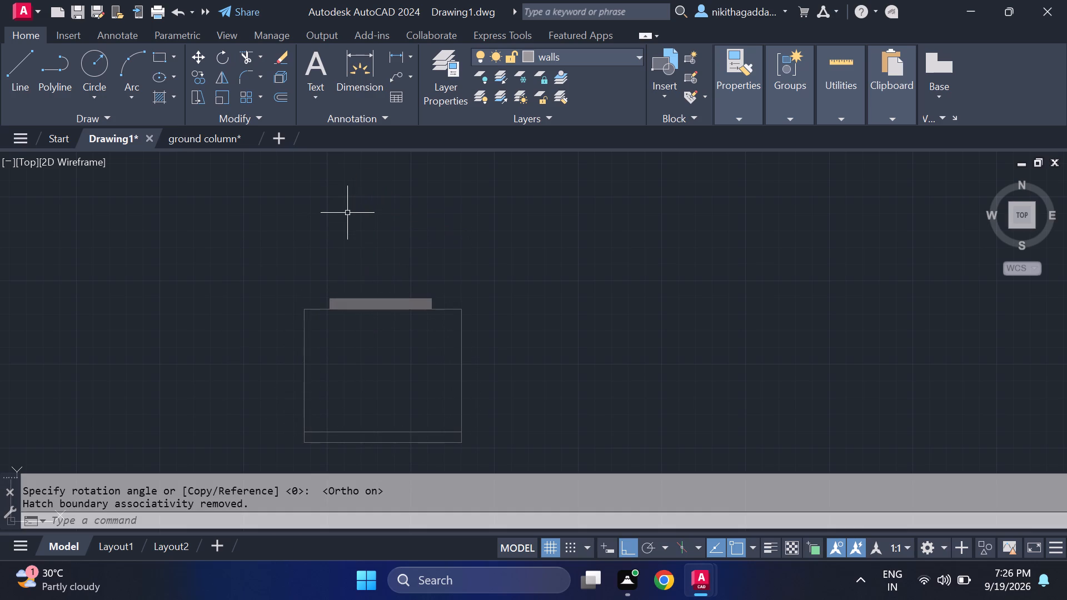
Move the rotated appliance symbol, with Ortho off, into the plan's southwest room beneath its upper partition, east of the sink.
scroll(407, 275, down, 5)
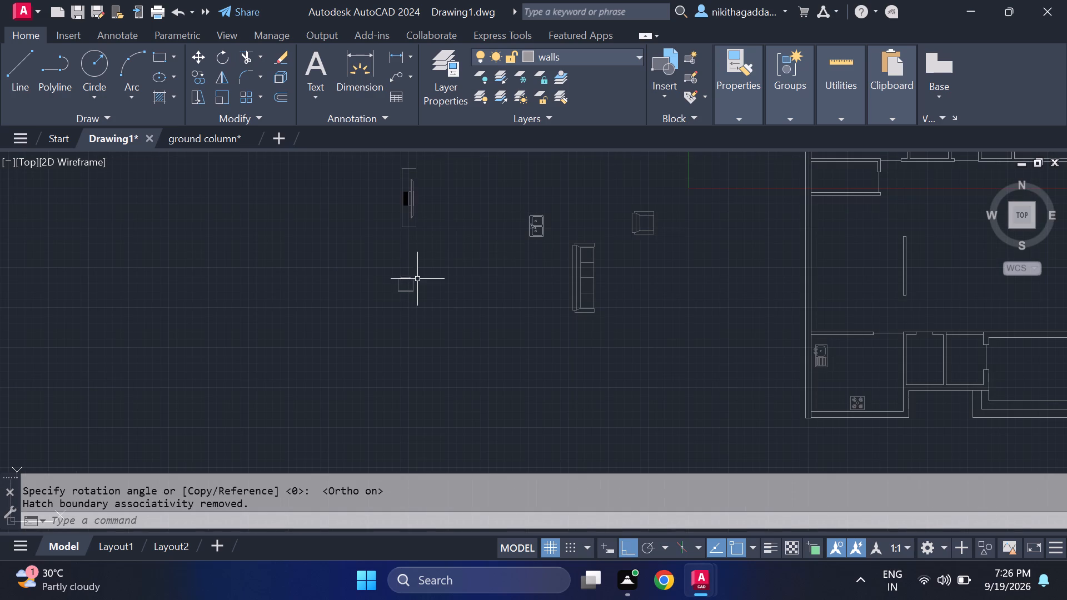
scroll(416, 279, up, 2)
drag(433, 249, 422, 258)
click(237, 339)
key(m)
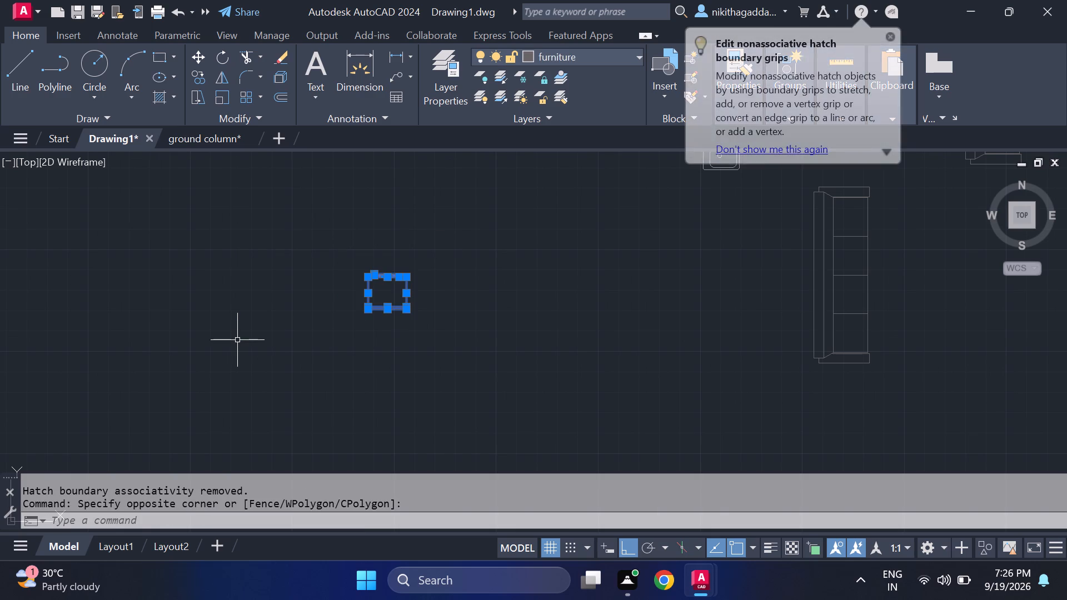
key(Return)
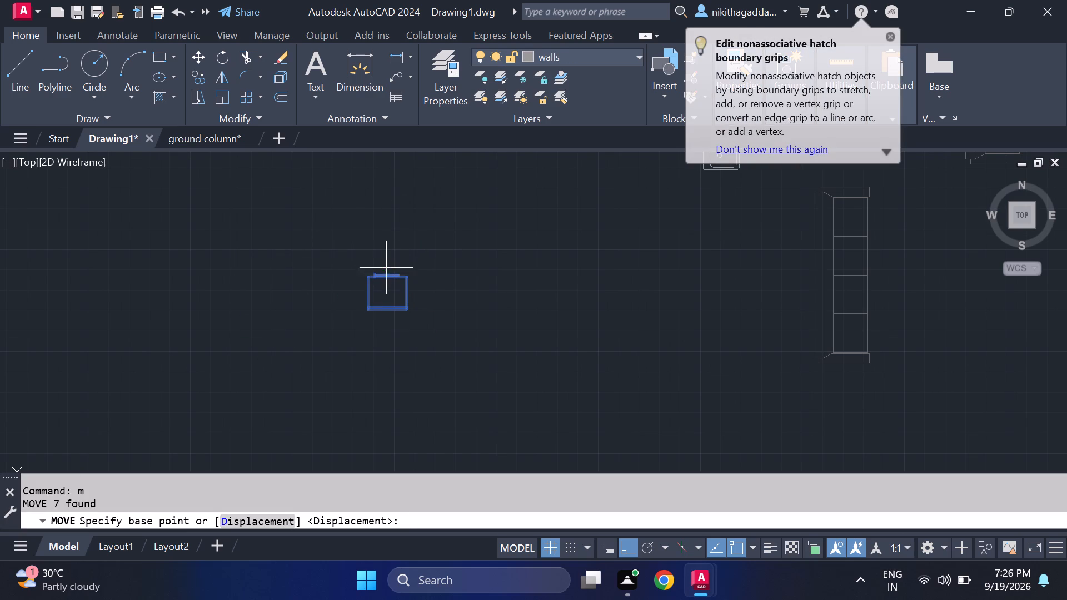
click(386, 274)
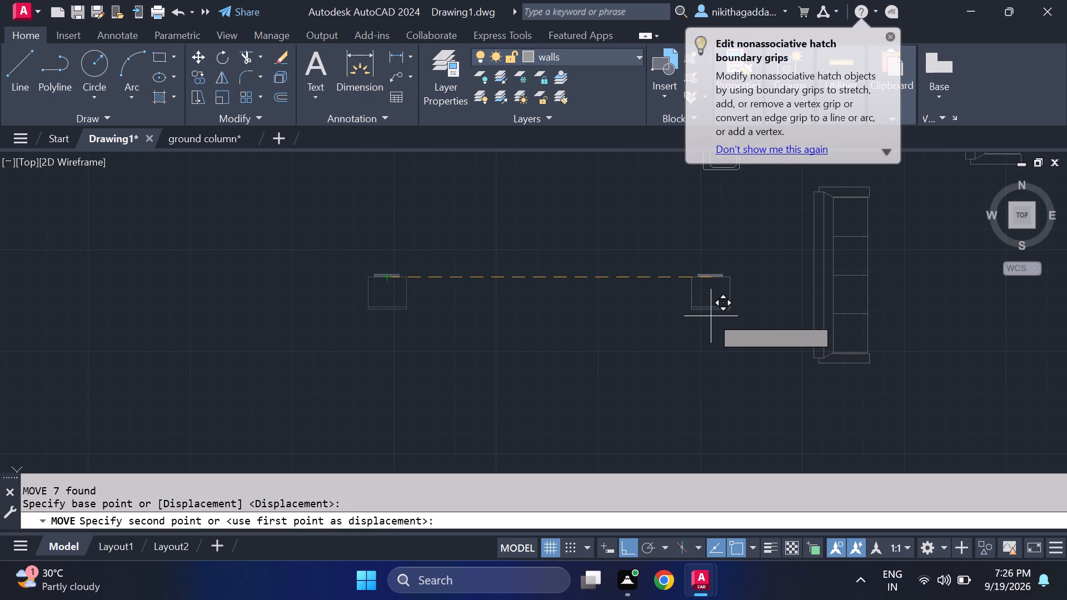
key(F8)
middle_drag(664, 284, 366, 174)
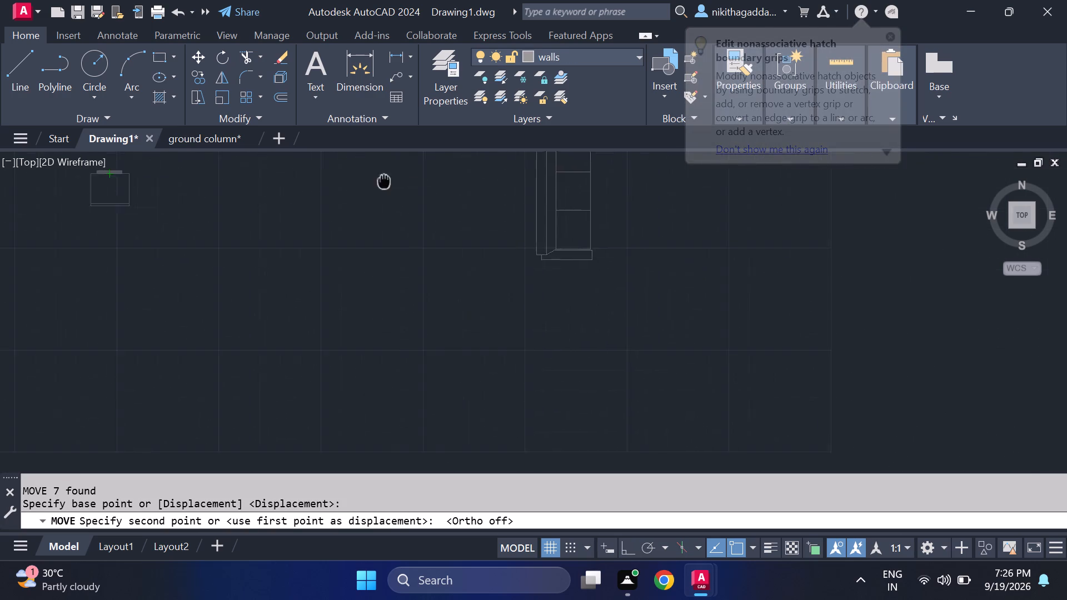
middle_drag(366, 174, 273, 151)
scroll(396, 244, down, 2)
scroll(715, 283, up, 2)
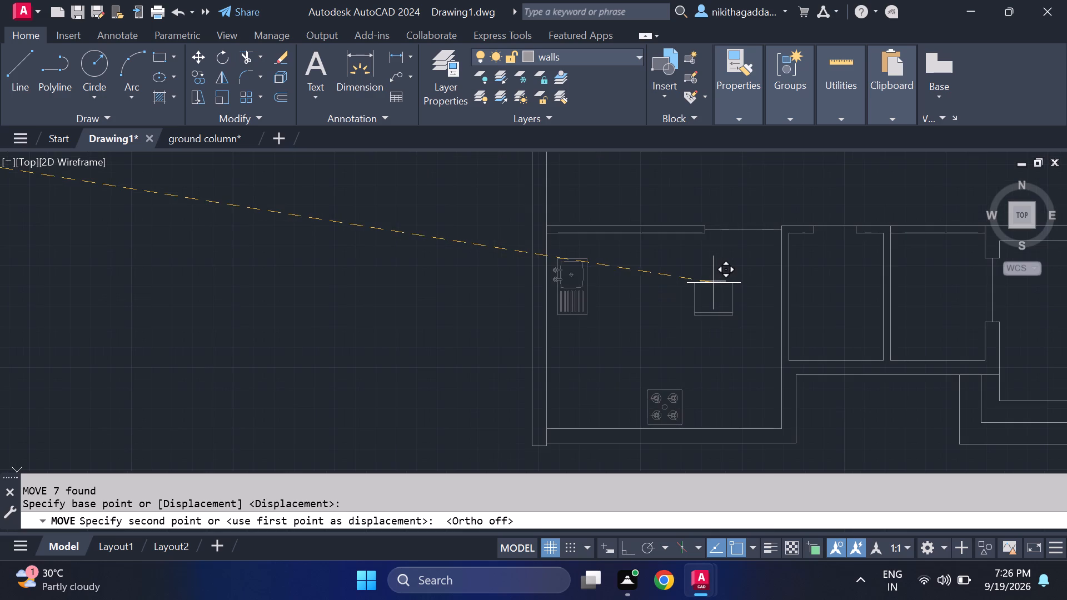
scroll(698, 274, up, 1)
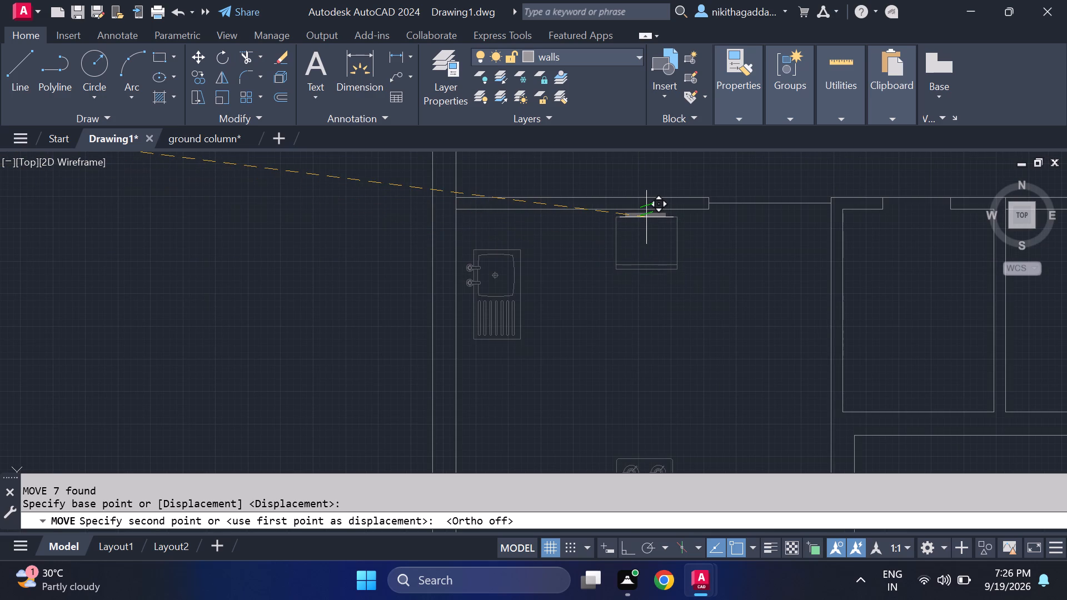
click(646, 217)
Move the appliance's side lines, bottom lines and hatch slightly down so the hatched strip clears the partition.
scroll(660, 197, up, 2)
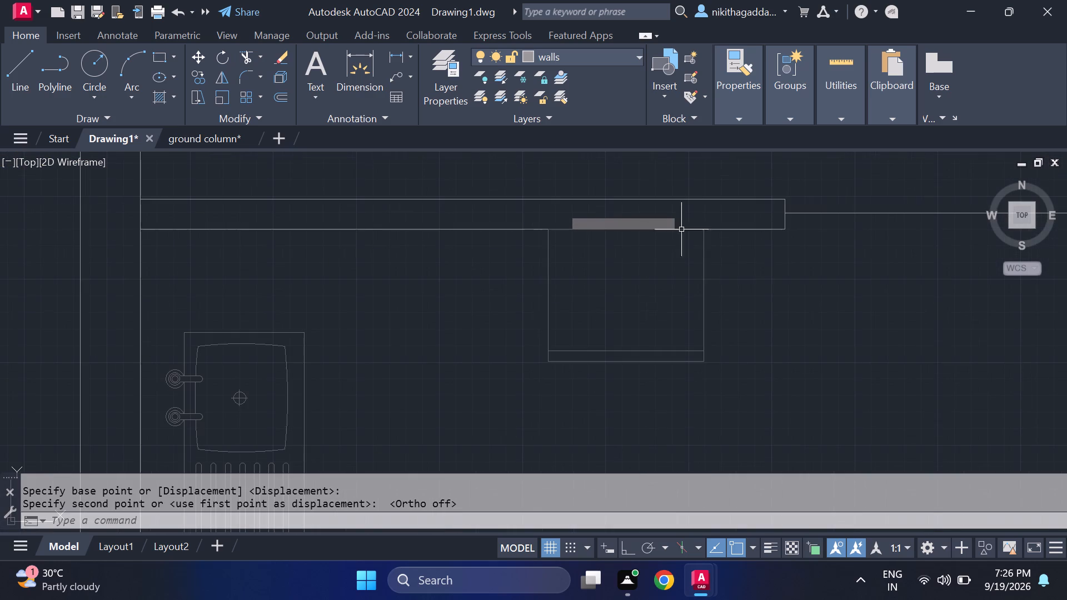
drag(749, 265, 698, 264)
click(457, 332)
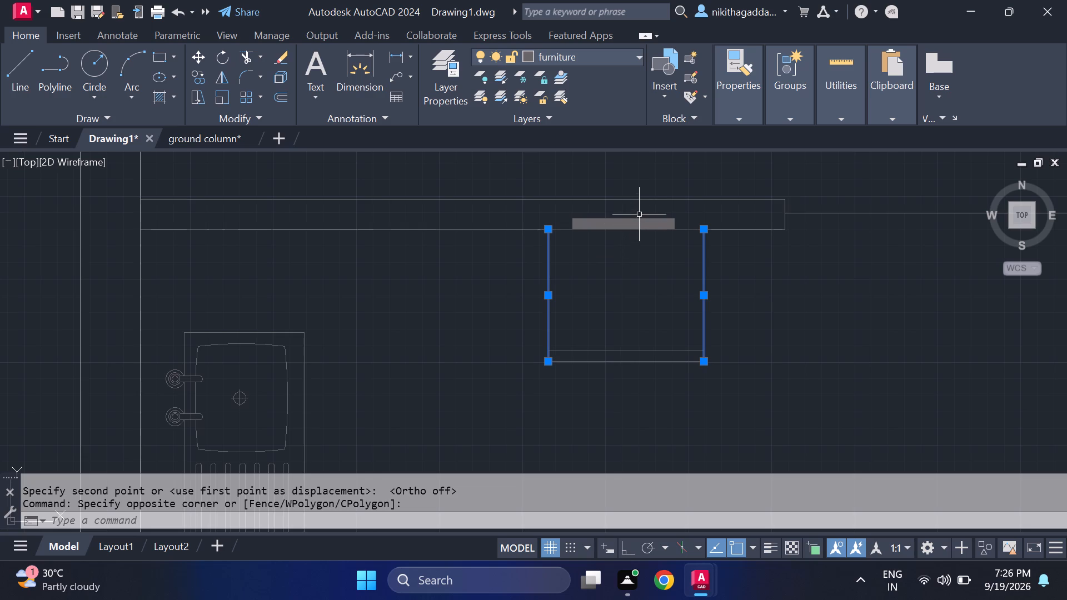
click(639, 214)
click(599, 224)
drag(685, 292, 670, 303)
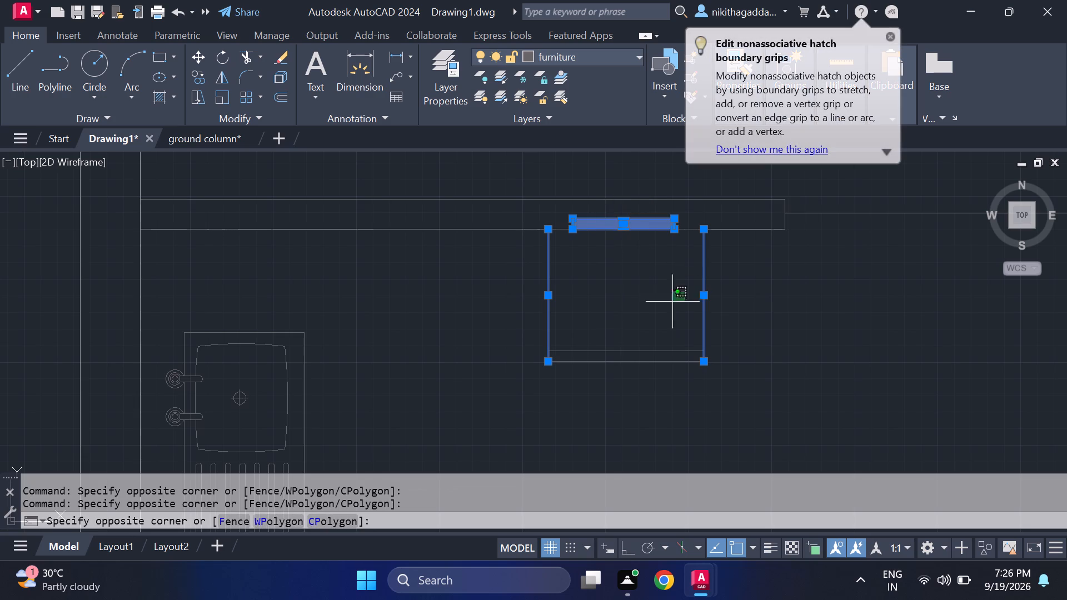
click(576, 383)
key(m)
key(Return)
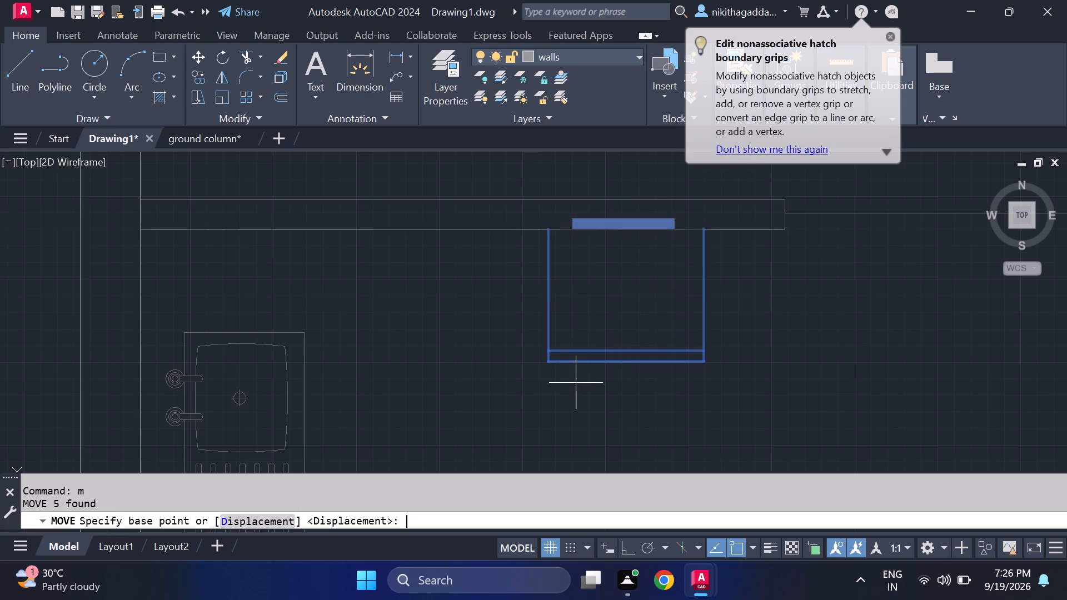
click(708, 229)
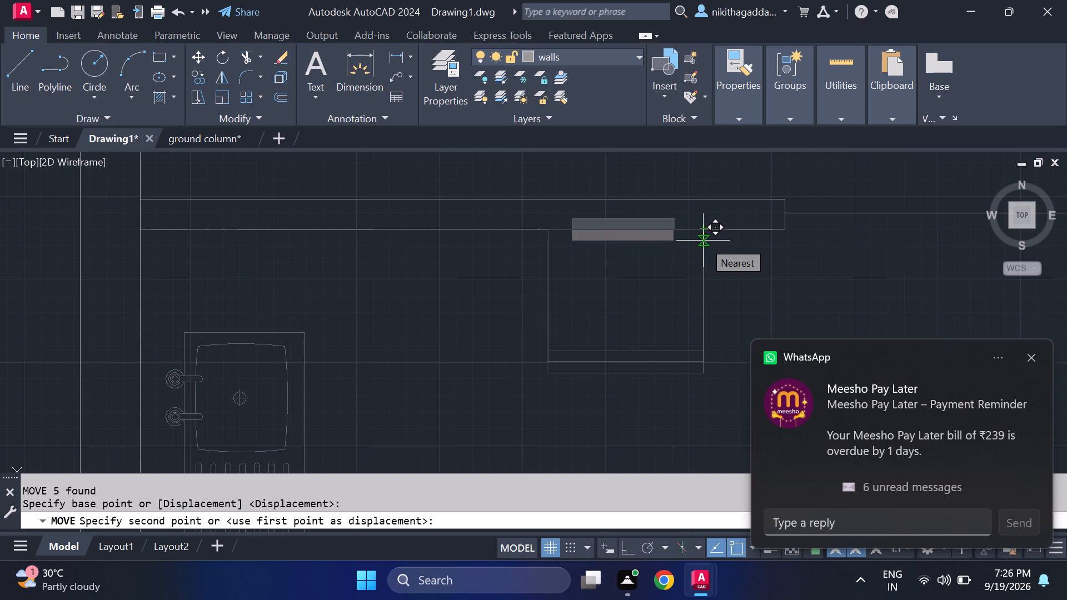
scroll(703, 241, up, 2)
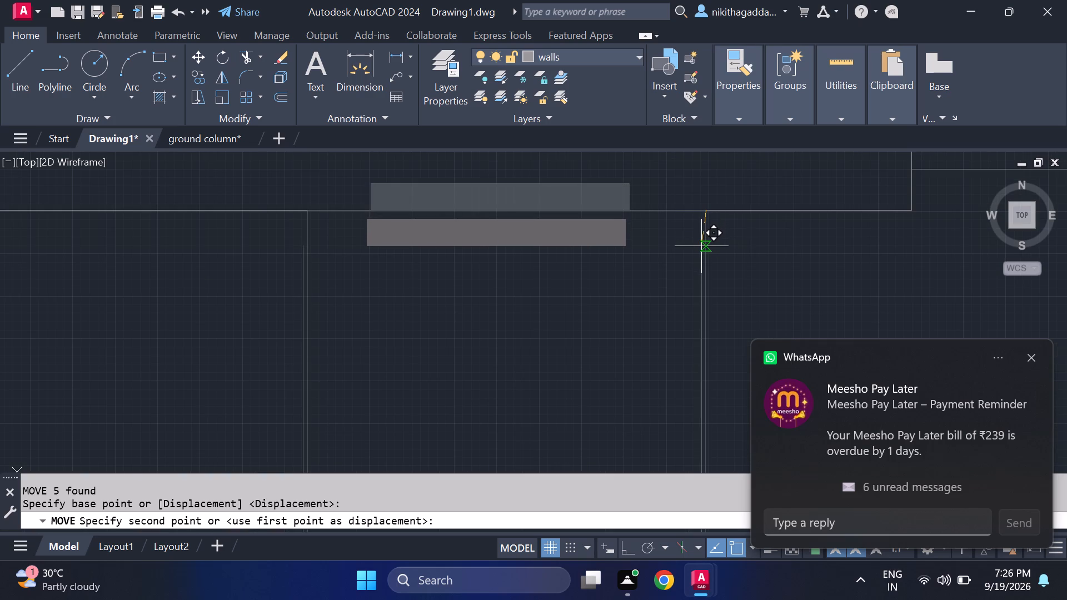
click(701, 246)
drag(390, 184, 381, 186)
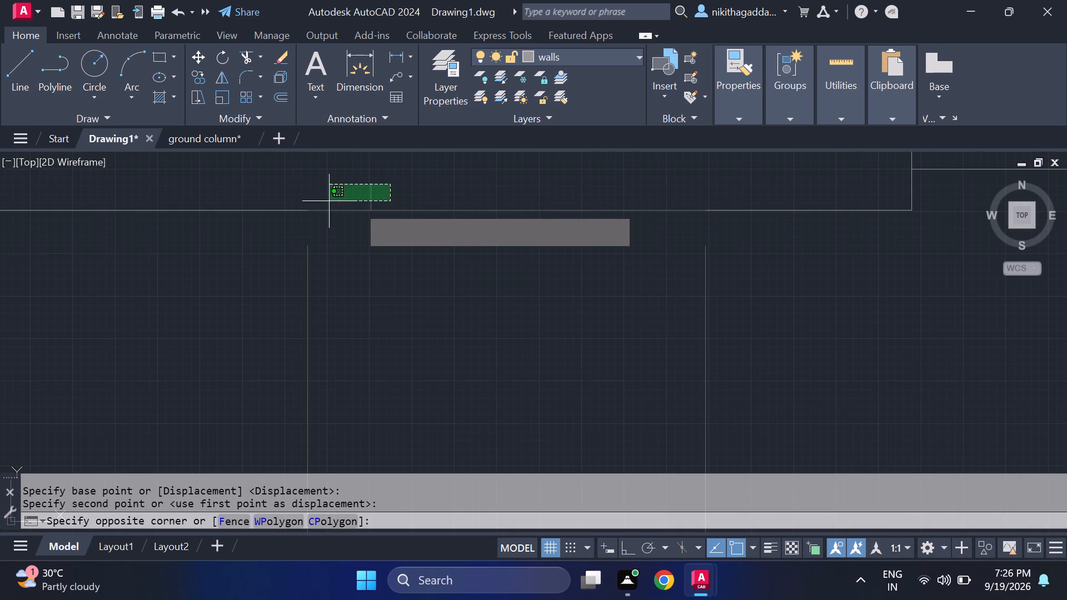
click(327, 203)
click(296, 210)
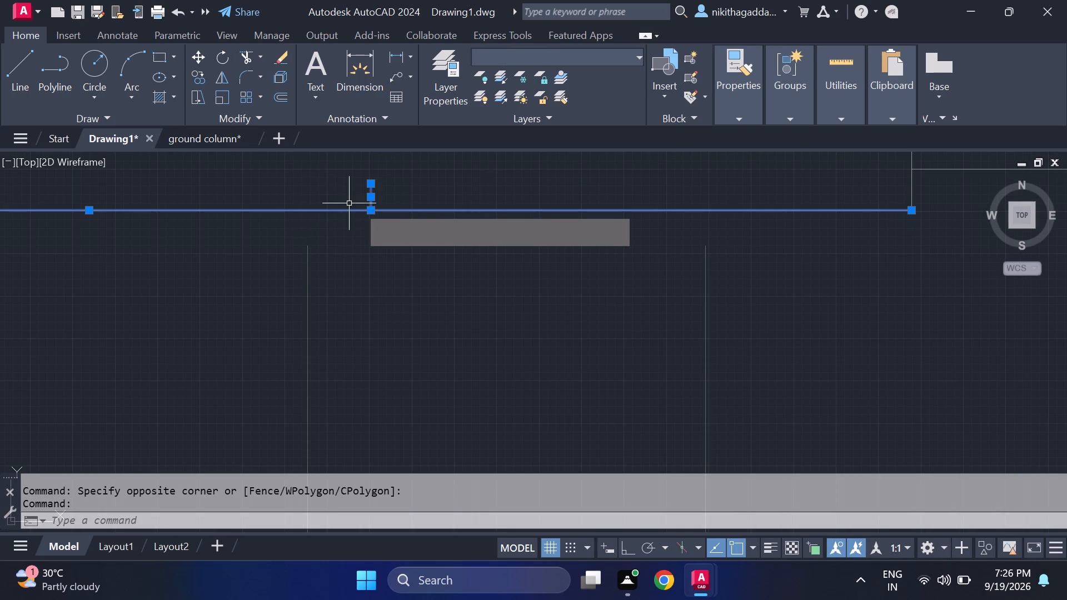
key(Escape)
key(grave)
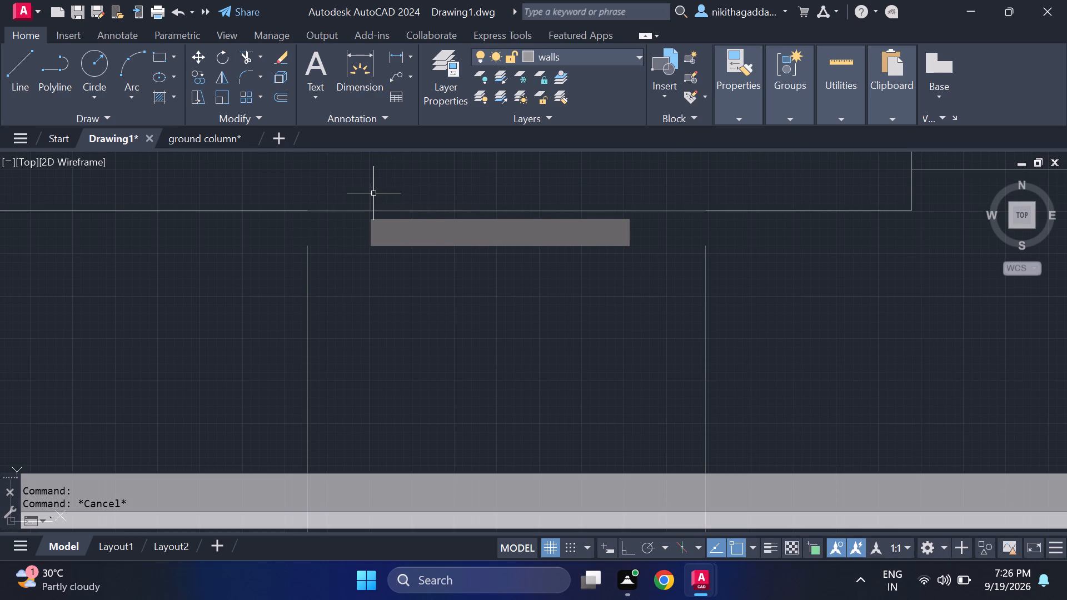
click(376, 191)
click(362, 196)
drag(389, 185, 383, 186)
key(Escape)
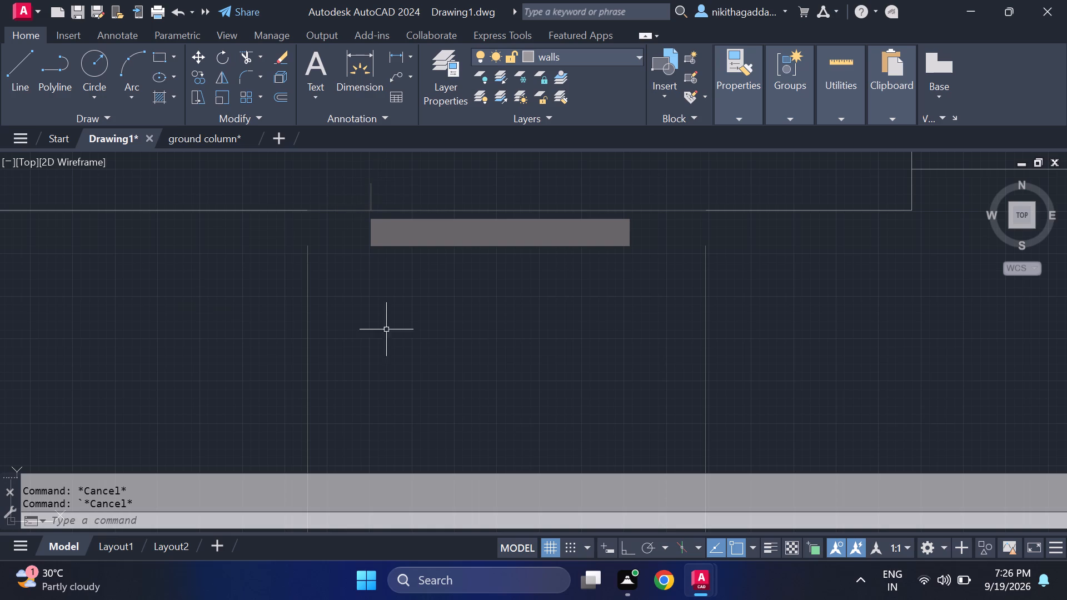
Erase the leftover short vertical line inside the partition above the appliance's hatched strip.
click(391, 182)
click(313, 195)
key(Delete)
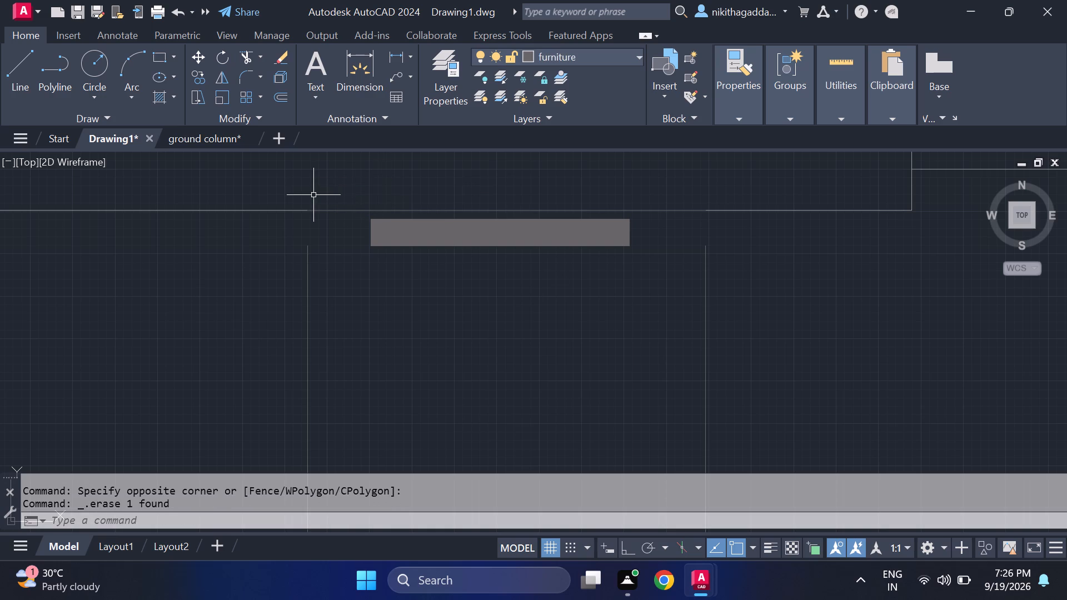
Move the appliance's top line from the partition edge down to the upper ends of its side lines.
click(357, 212)
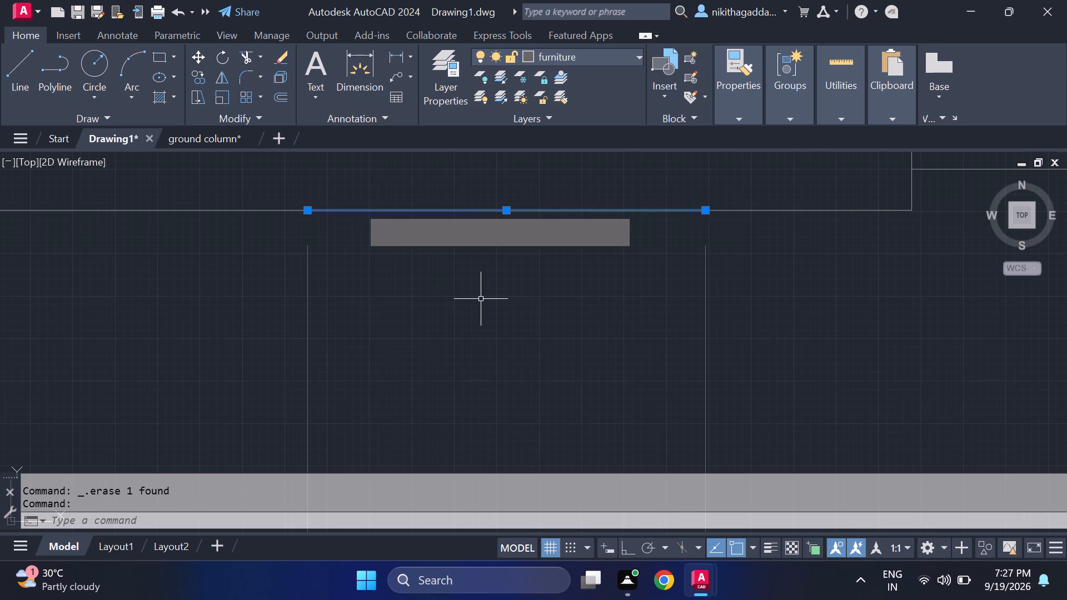
key(m)
key(Return)
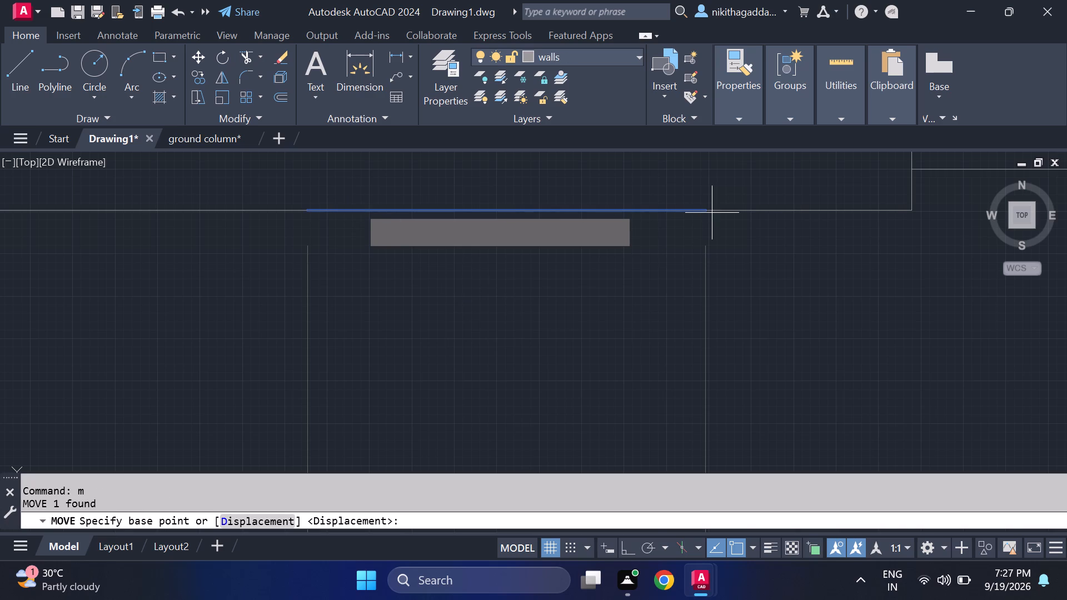
click(711, 209)
click(709, 243)
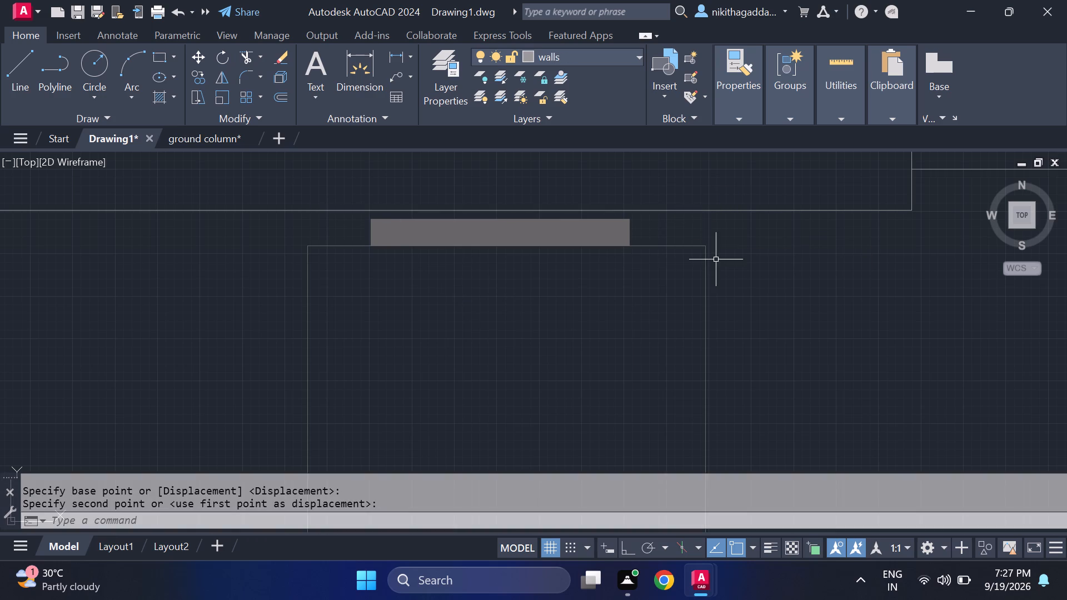
Draw a thin open door leaf with lines, angled southwest from the appliance's lower east corner, with Ortho off.
scroll(724, 268, down, 4)
middle_drag(760, 324, 757, 263)
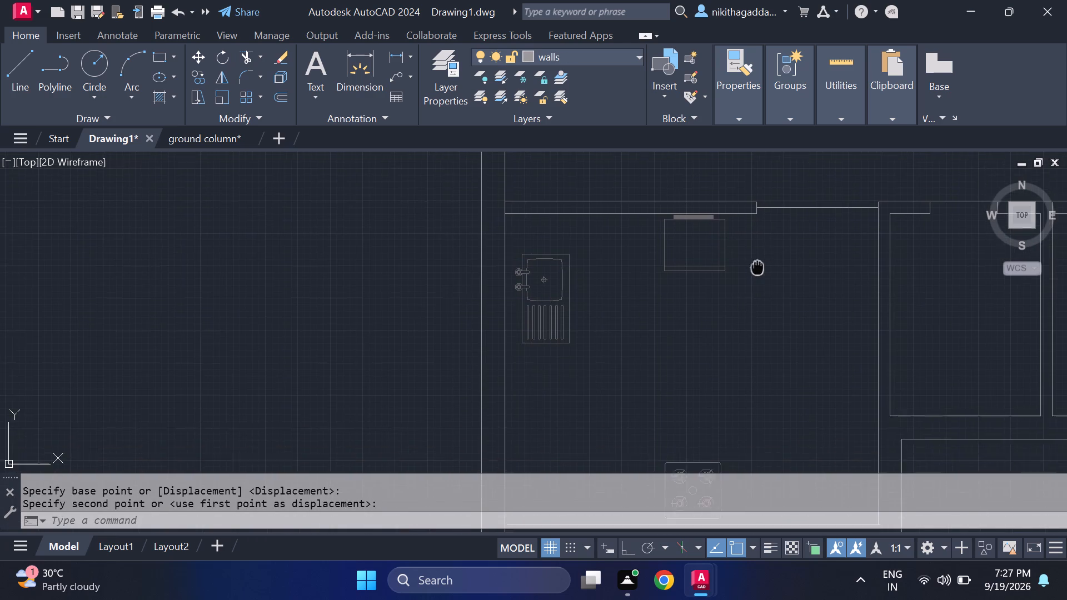
middle_drag(757, 263, 756, 244)
scroll(739, 337, down, 2)
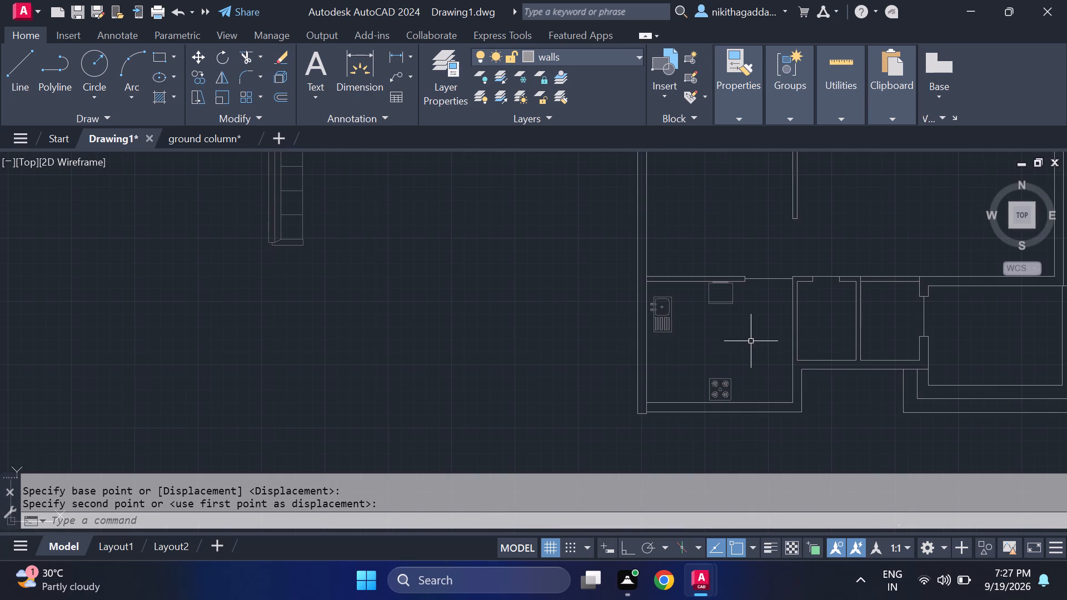
scroll(752, 319, up, 2)
scroll(712, 255, up, 2)
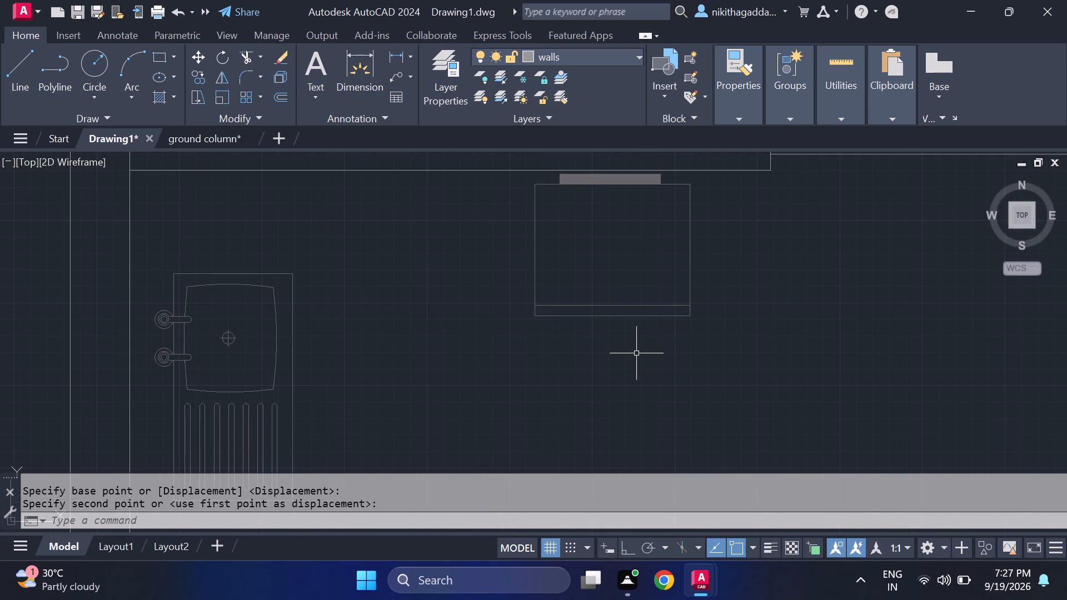
key(l)
key(Return)
key(F8)
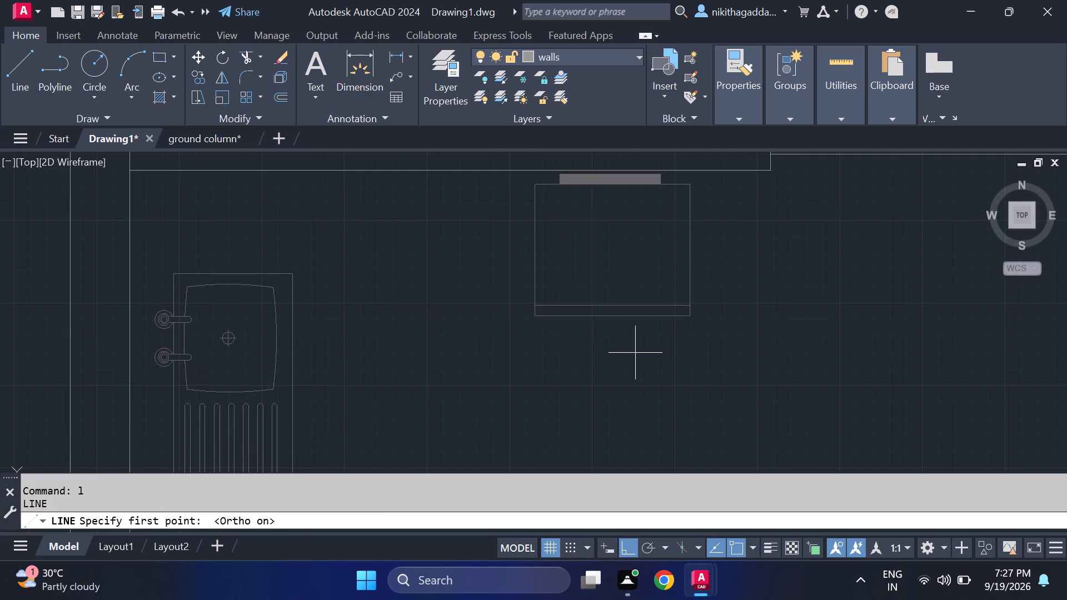
key(F8)
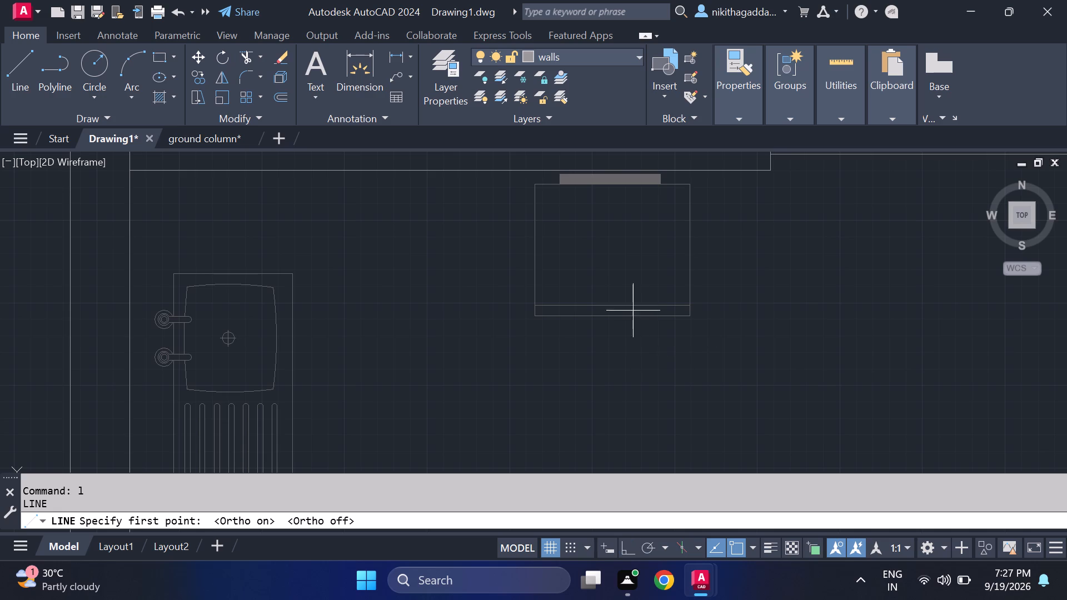
click(691, 311)
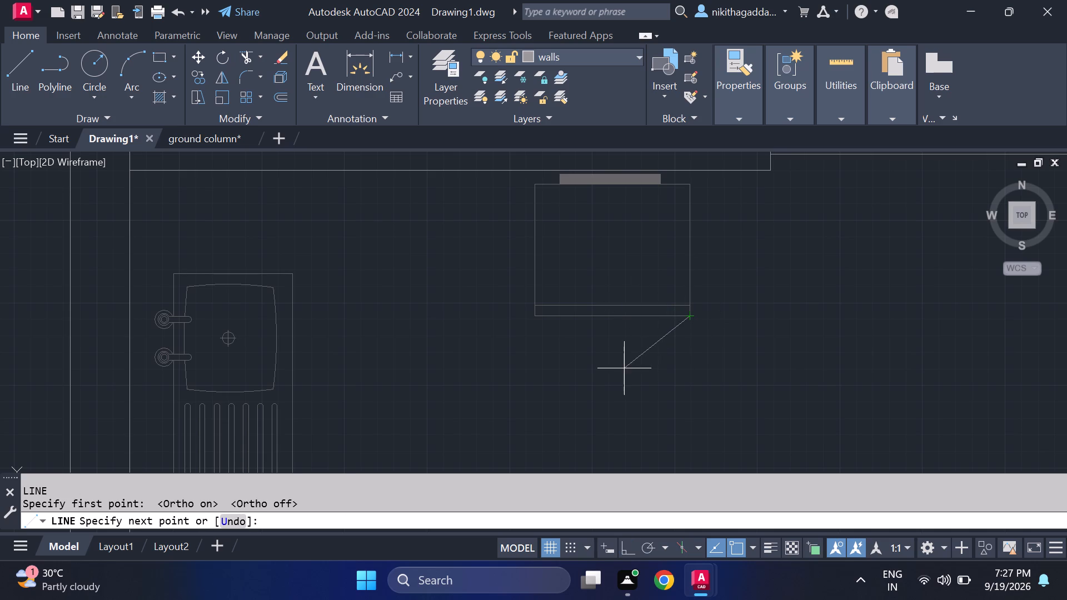
click(642, 354)
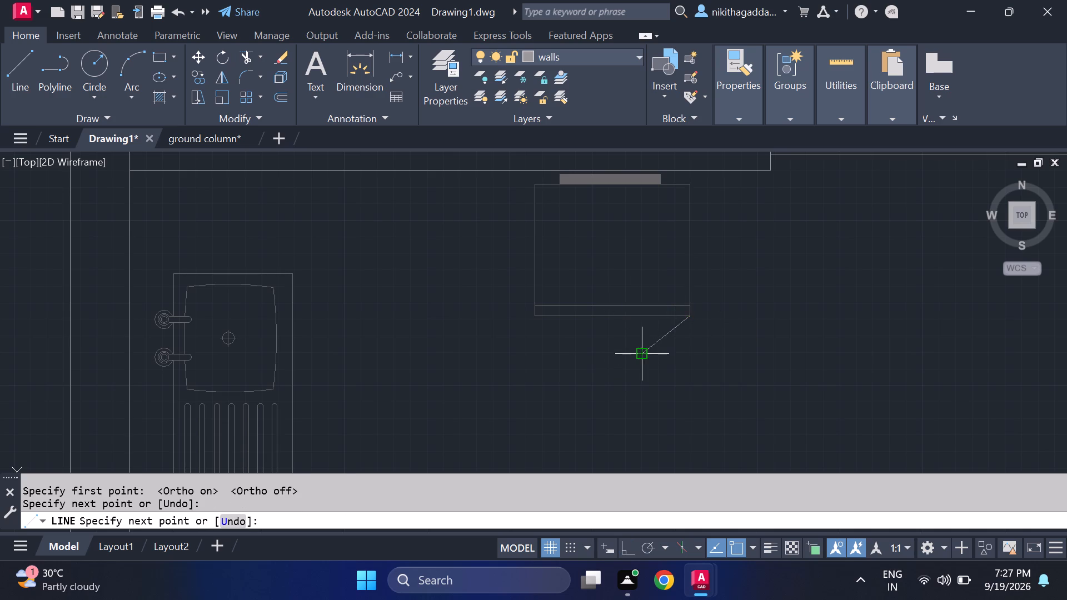
scroll(634, 342, up, 2)
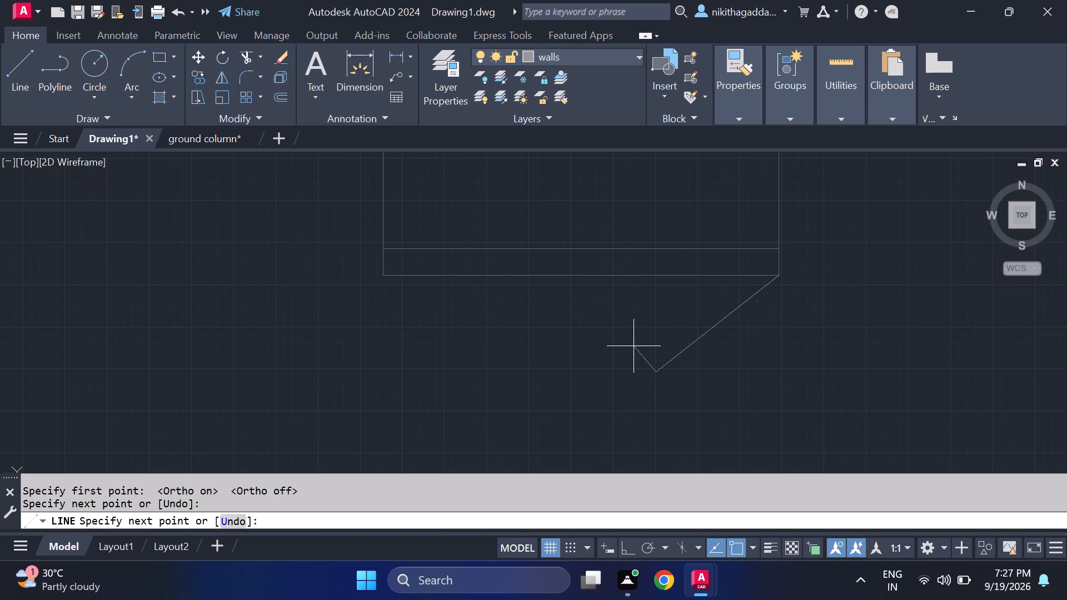
click(647, 357)
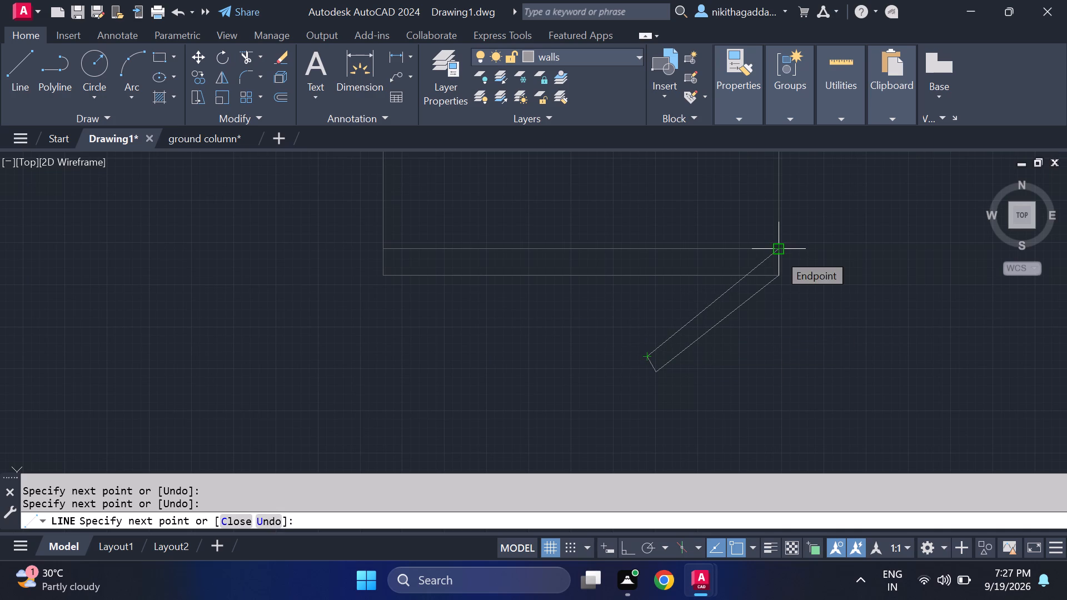
click(757, 272)
key(Escape)
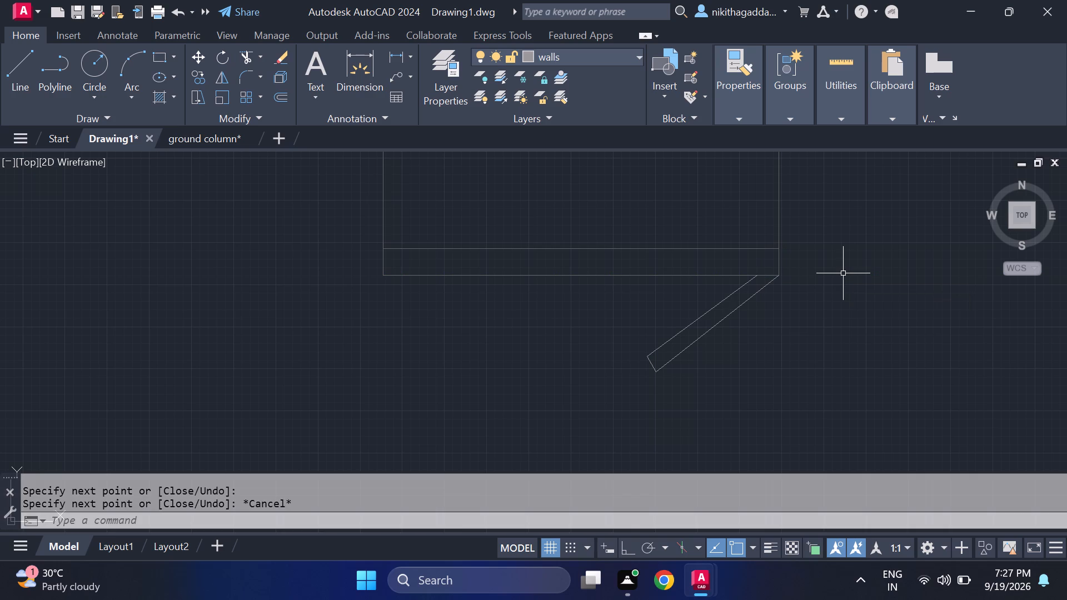
Examine the finished appliance in the southwest room and the furniture pieces lying west of the plan.
scroll(837, 283, down, 5)
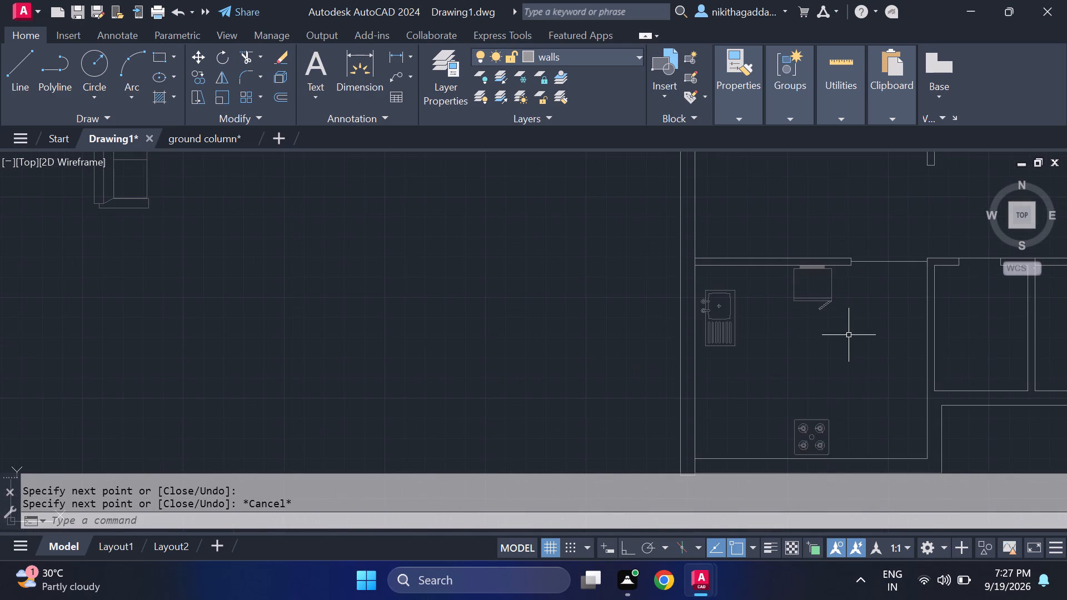
scroll(808, 298, up, 2)
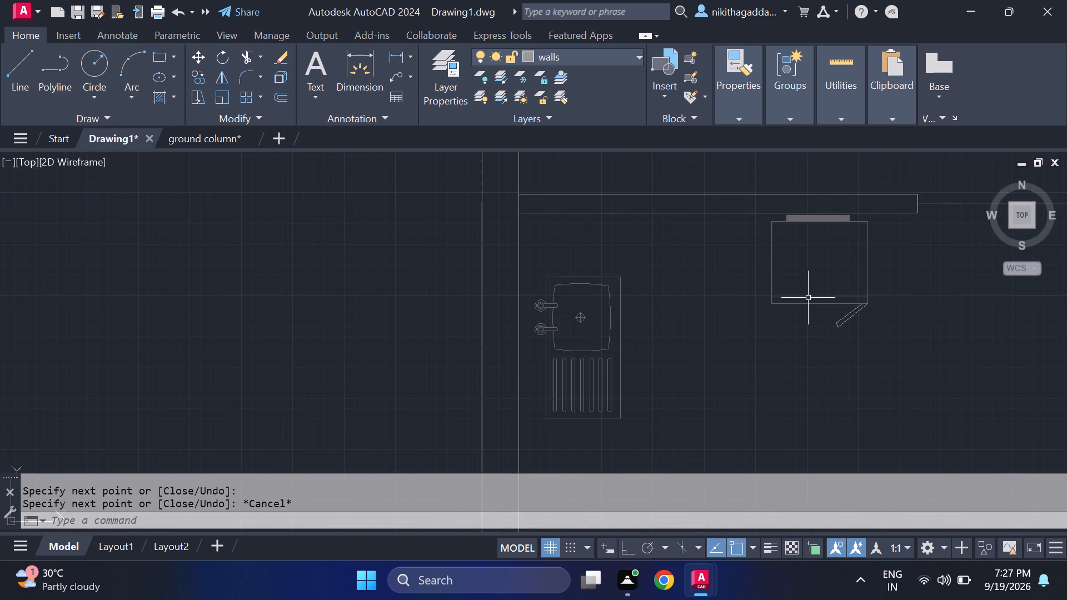
scroll(807, 298, up, 1)
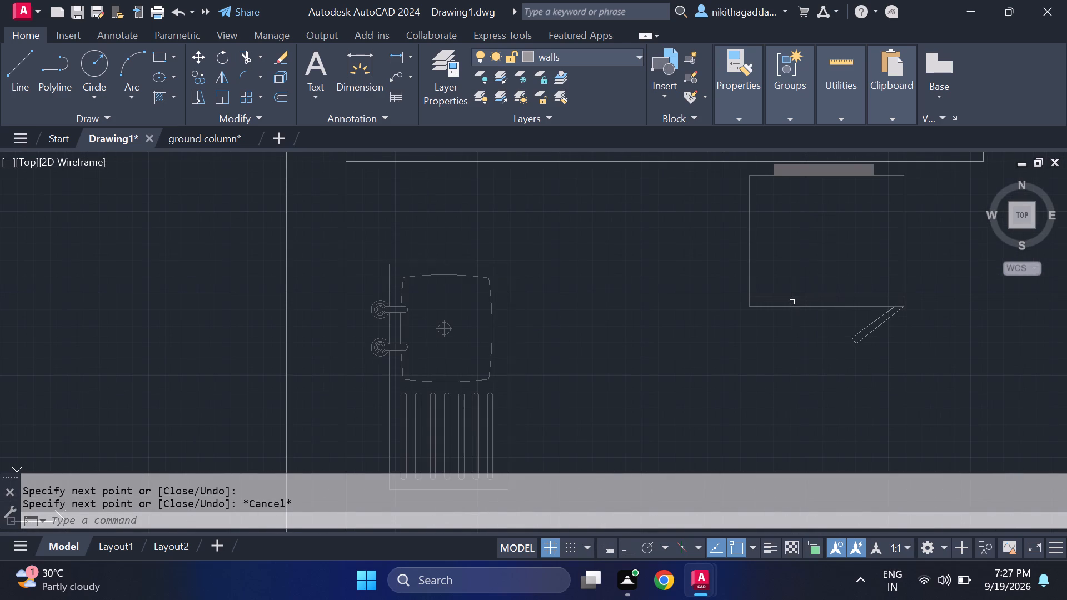
scroll(794, 303, down, 4)
middle_drag(841, 358, 816, 338)
scroll(417, 229, down, 2)
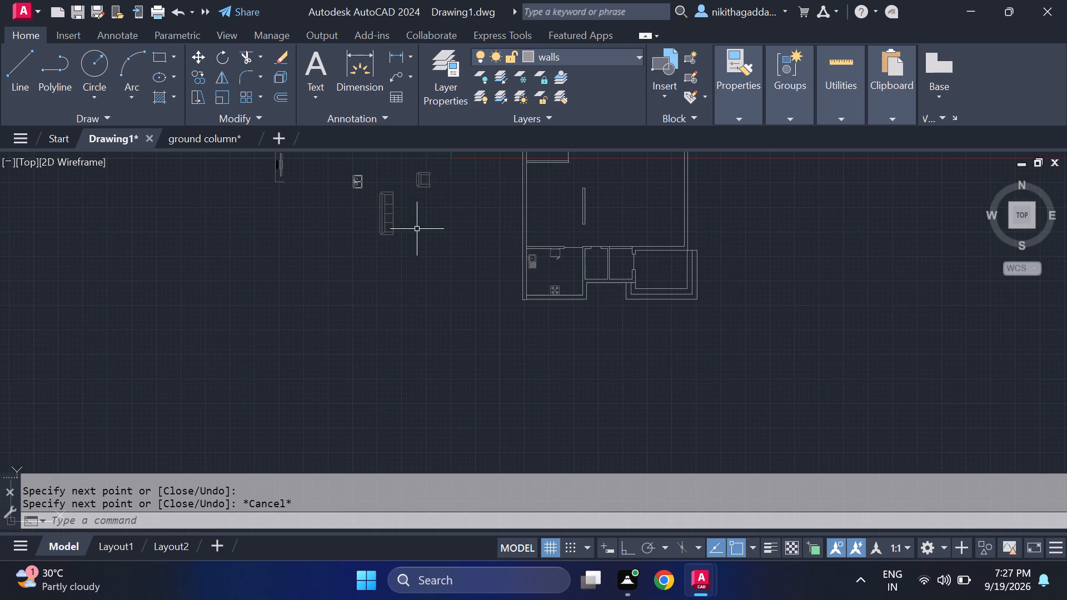
middle_drag(431, 251, 503, 362)
middle_drag(446, 305, 468, 368)
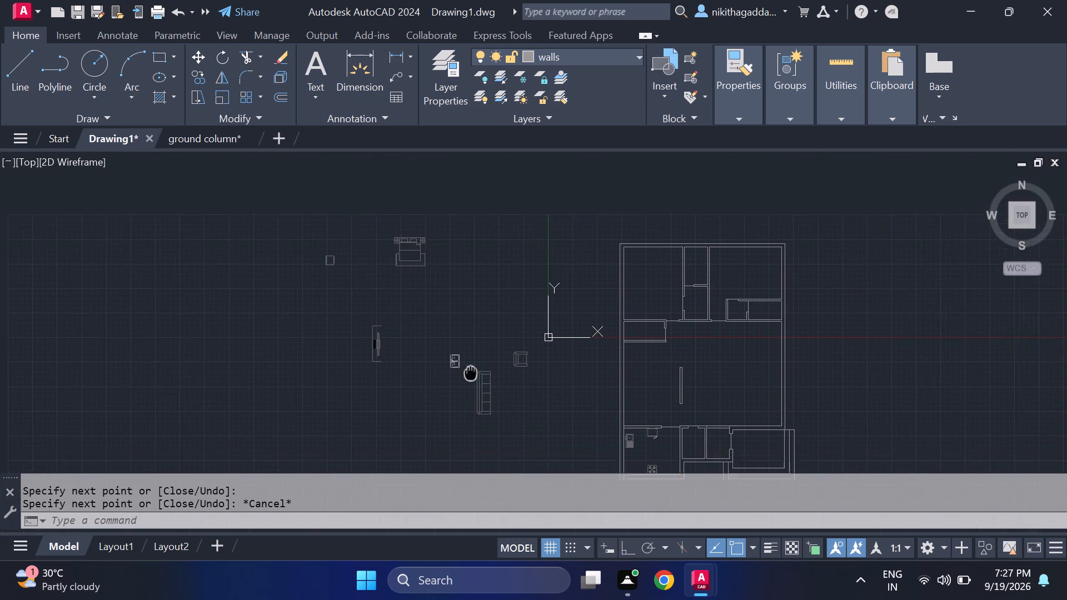
middle_drag(468, 368, 389, 308)
scroll(415, 290, up, 1)
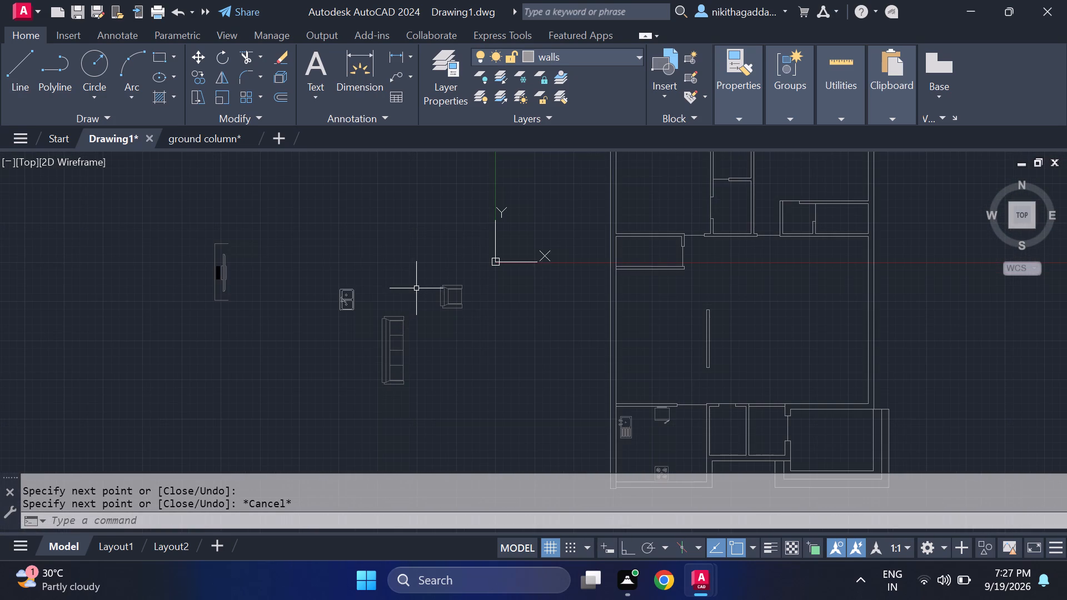
scroll(416, 288, up, 1)
scroll(416, 288, down, 3)
scroll(428, 273, up, 2)
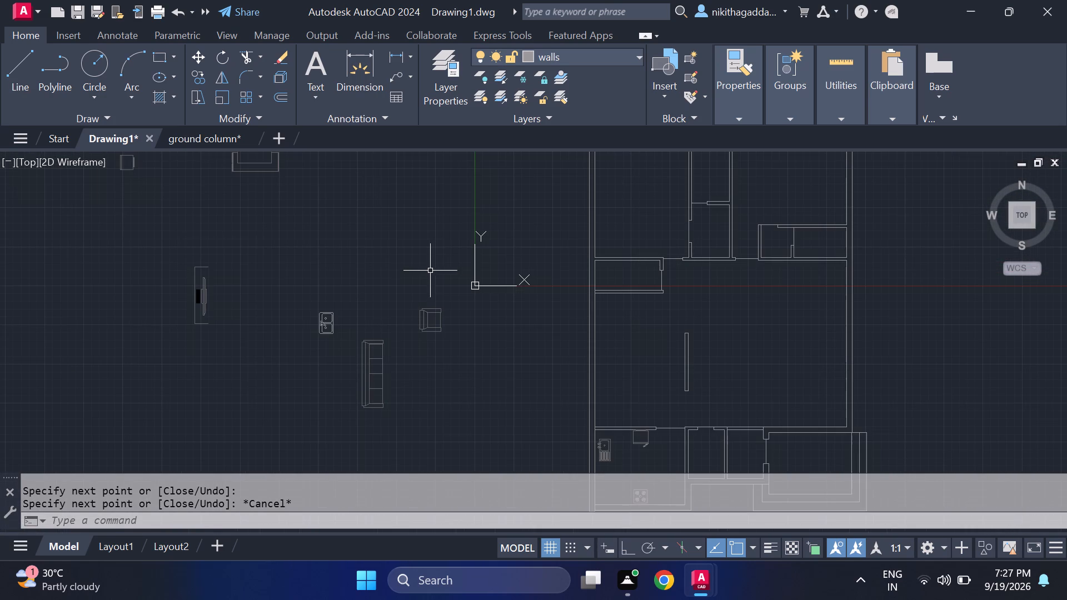
Switch to the ground column drawing and copy the six-chair dining table with the dimension line crossing it.
click(187, 141)
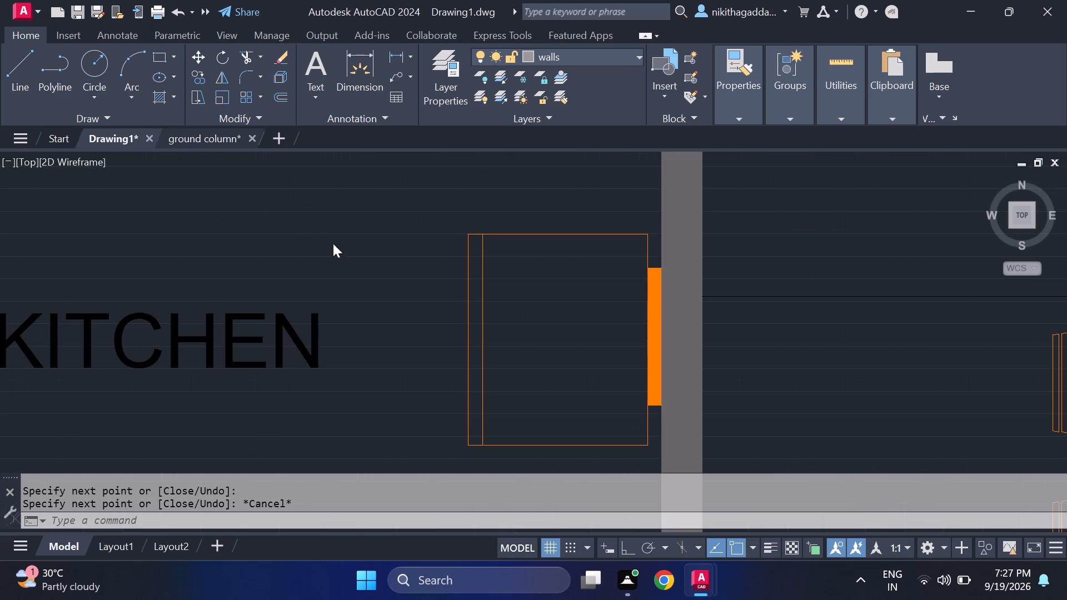
scroll(431, 320, down, 6)
scroll(540, 333, up, 2)
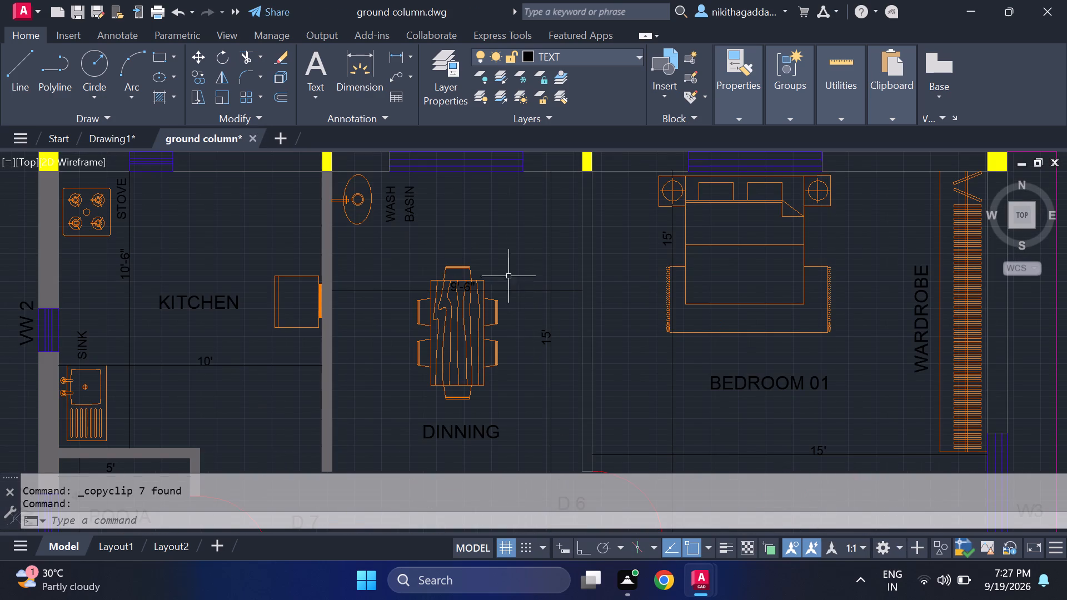
click(508, 256)
click(413, 379)
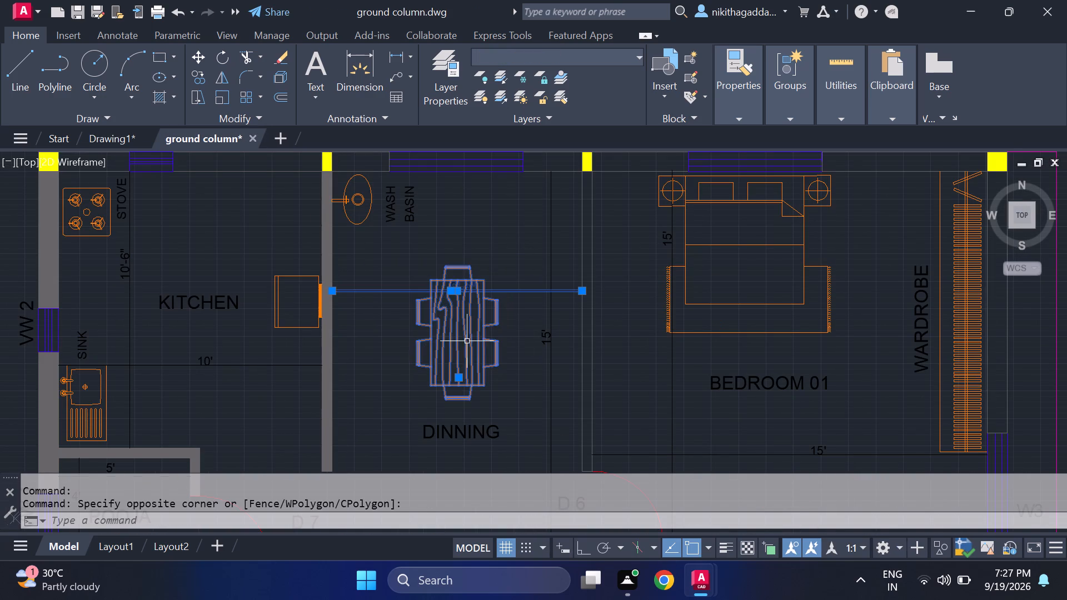
scroll(488, 333, down, 4)
scroll(526, 342, up, 2)
middle_drag(550, 346, 572, 296)
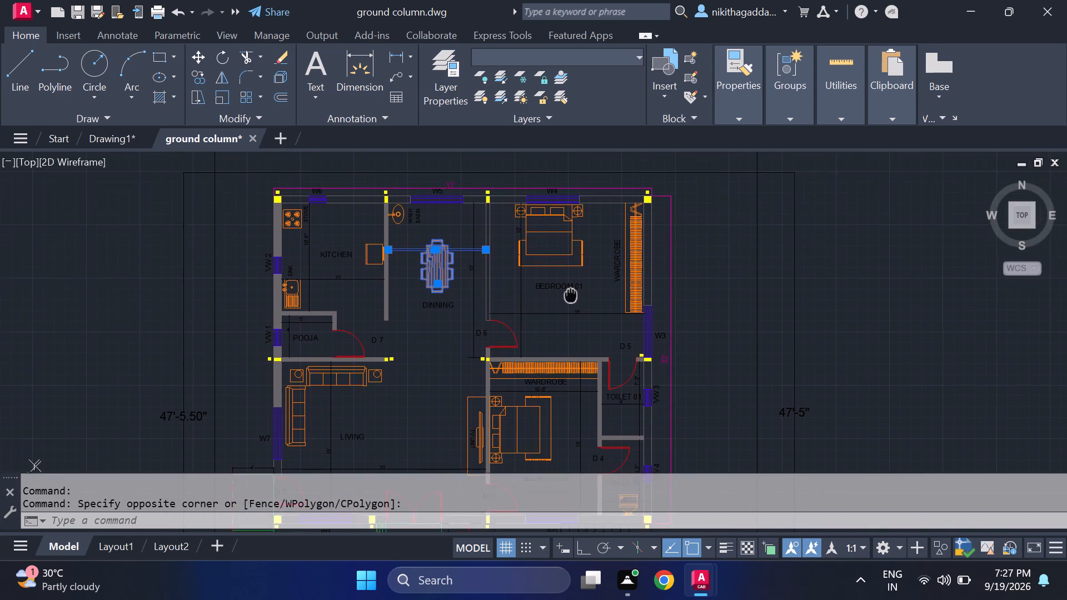
middle_drag(572, 296, 582, 351)
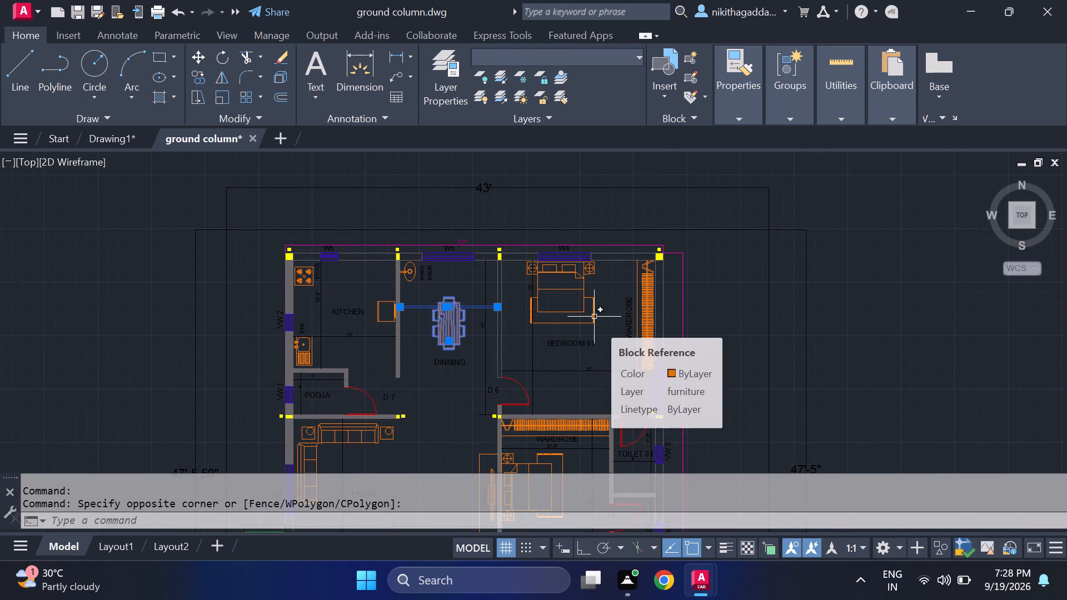
key(ctrl+c)
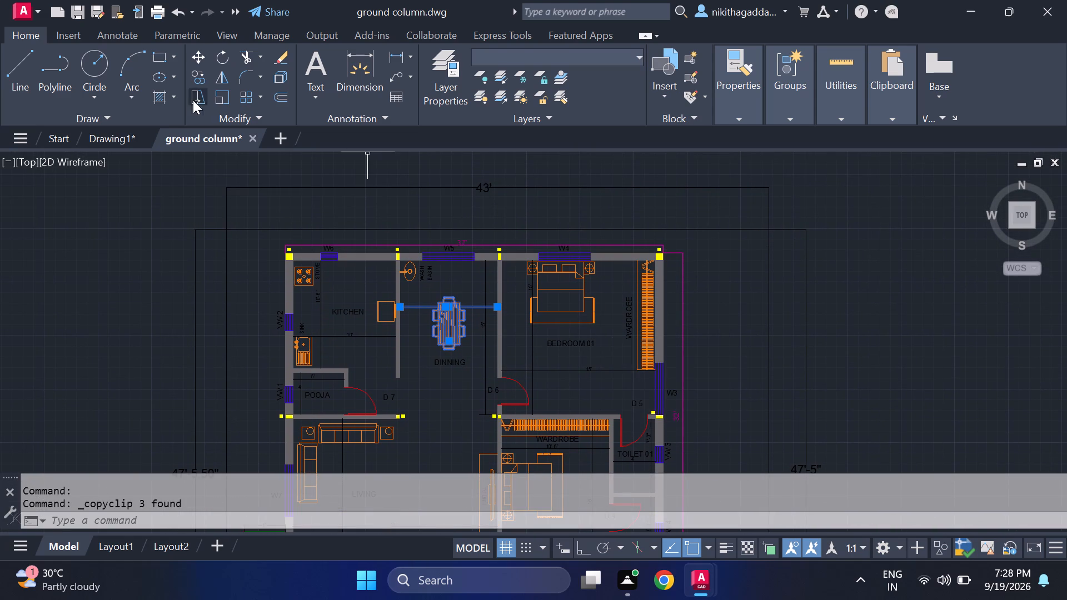
Switch to Drawing1 and paste the dining table set in the empty area below the TV unit.
click(108, 137)
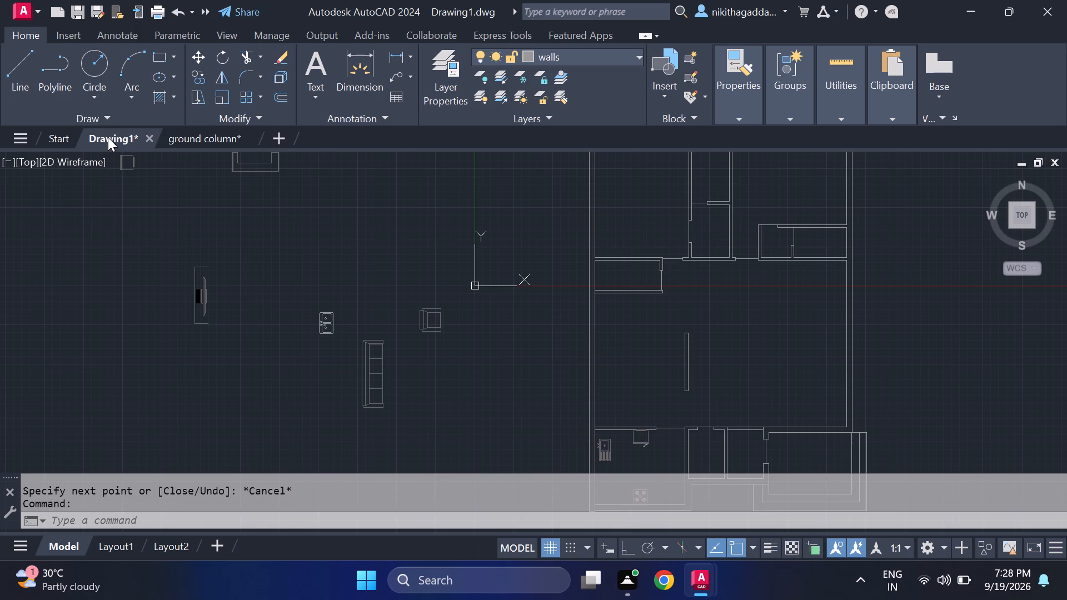
key(ctrl+v)
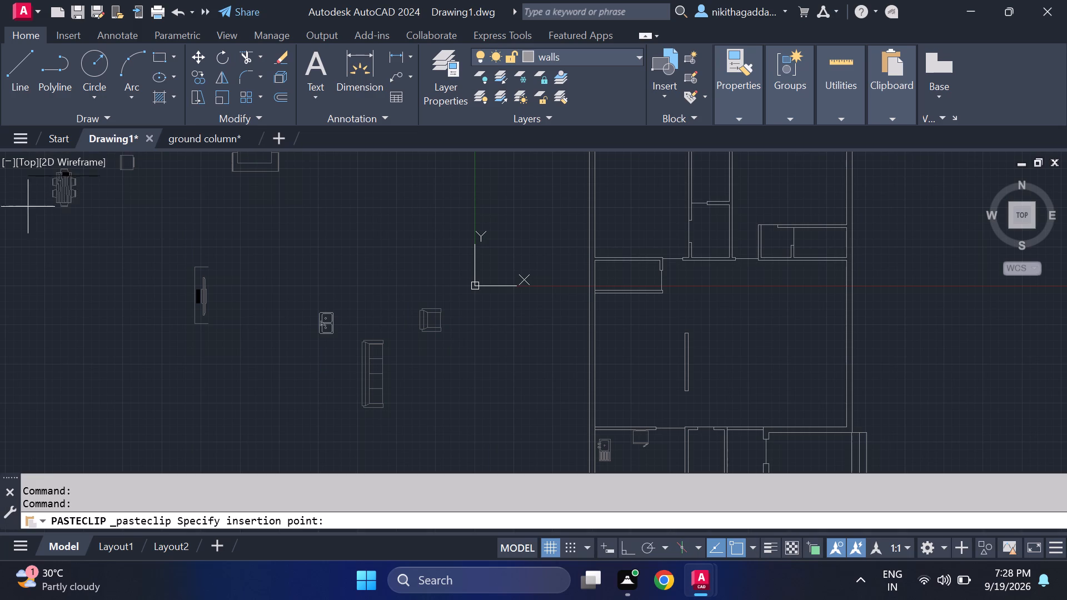
click(208, 410)
scroll(252, 379, up, 2)
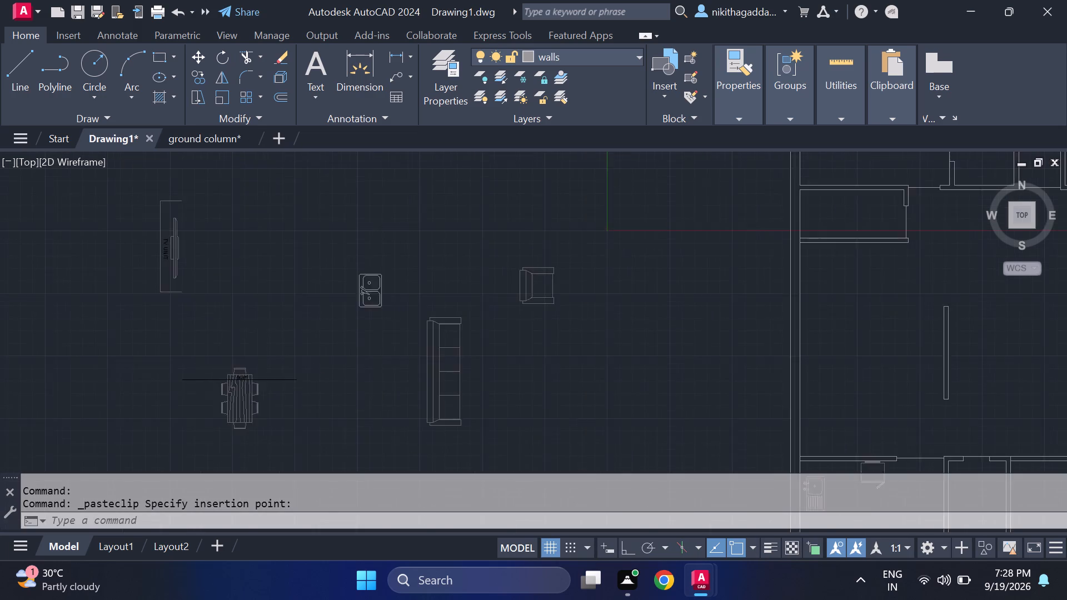
Delete the dimension line and its text crossing the pasted dining table.
scroll(252, 379, up, 2)
click(279, 369)
click(257, 394)
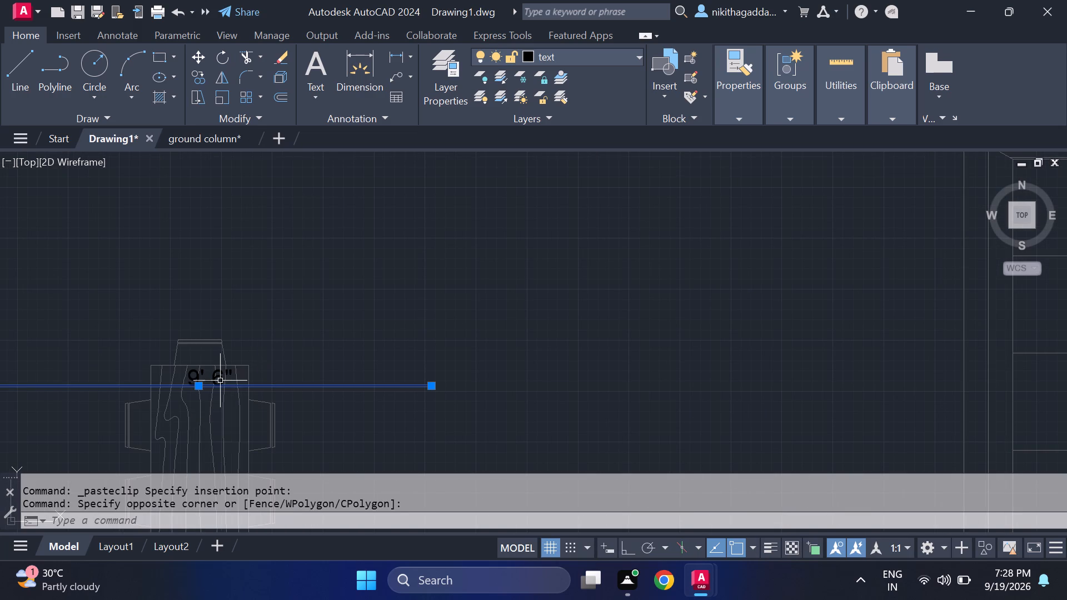
click(220, 379)
key(Delete)
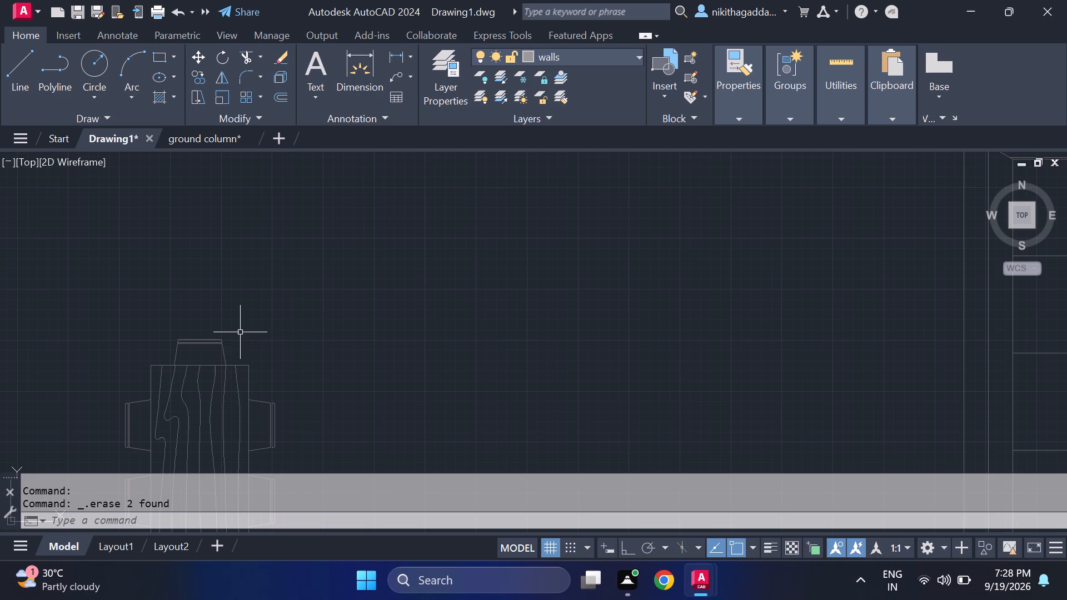
Move the six-chair dining table into the central hall, between the west wall and the short freestanding partition.
scroll(240, 342, down, 2)
middle_drag(219, 384, 294, 327)
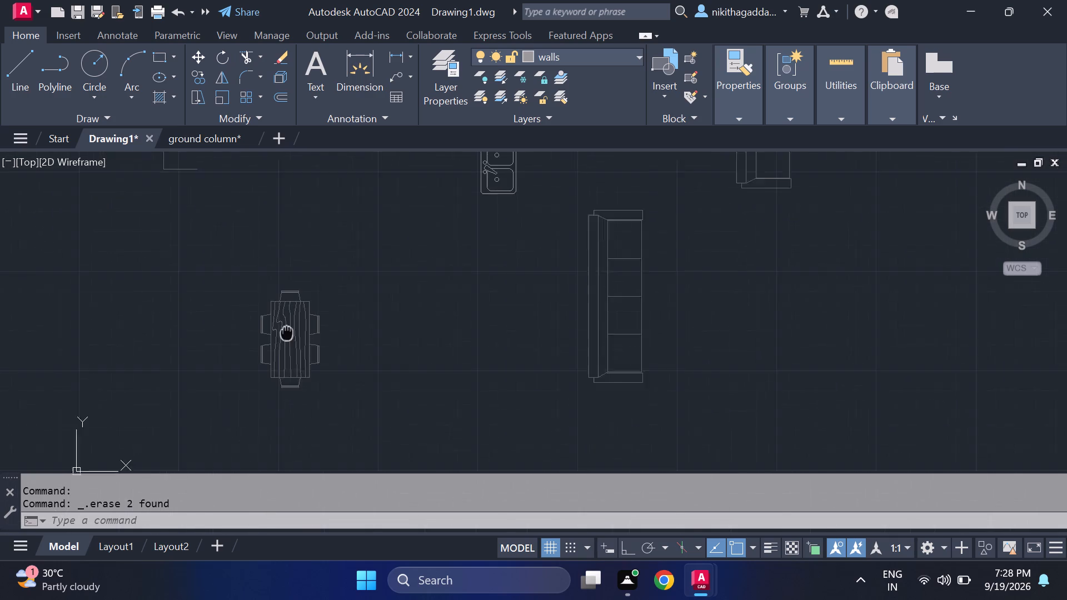
middle_drag(294, 327, 300, 322)
drag(374, 244, 368, 252)
click(129, 446)
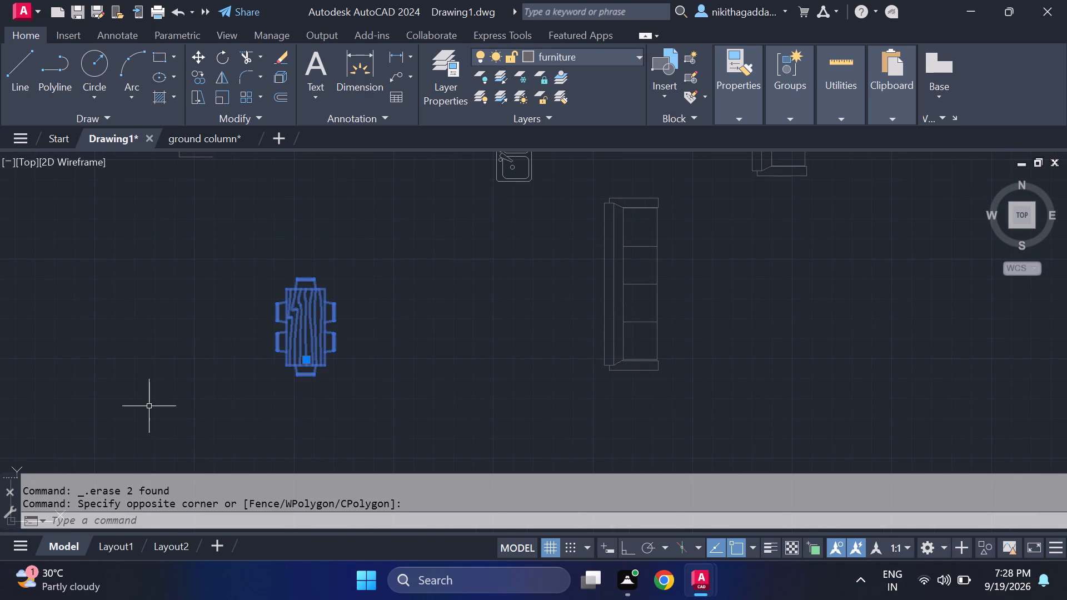
key(m)
key(Return)
click(306, 325)
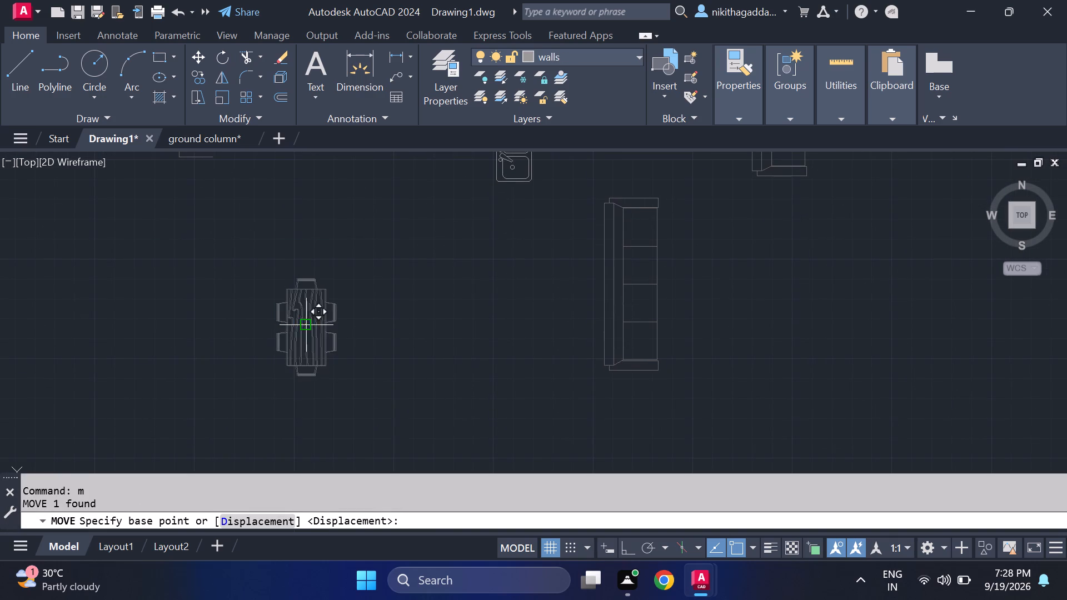
scroll(529, 327, down, 4)
scroll(686, 318, up, 3)
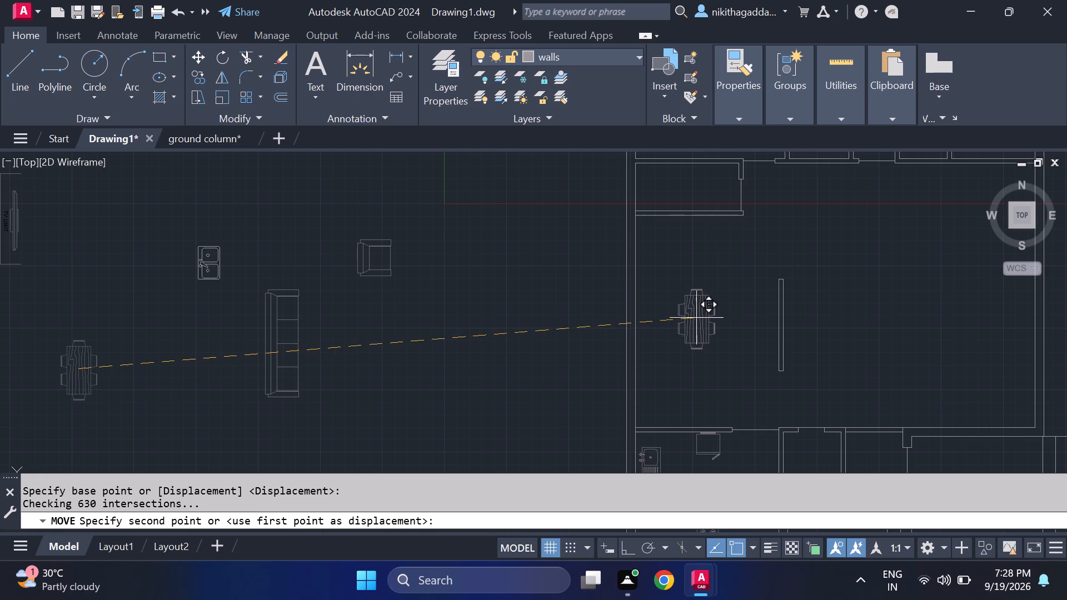
click(696, 318)
Scale the dining table set up freehand, slightly larger, using its centre as the base point.
drag(729, 279, 724, 282)
click(679, 366)
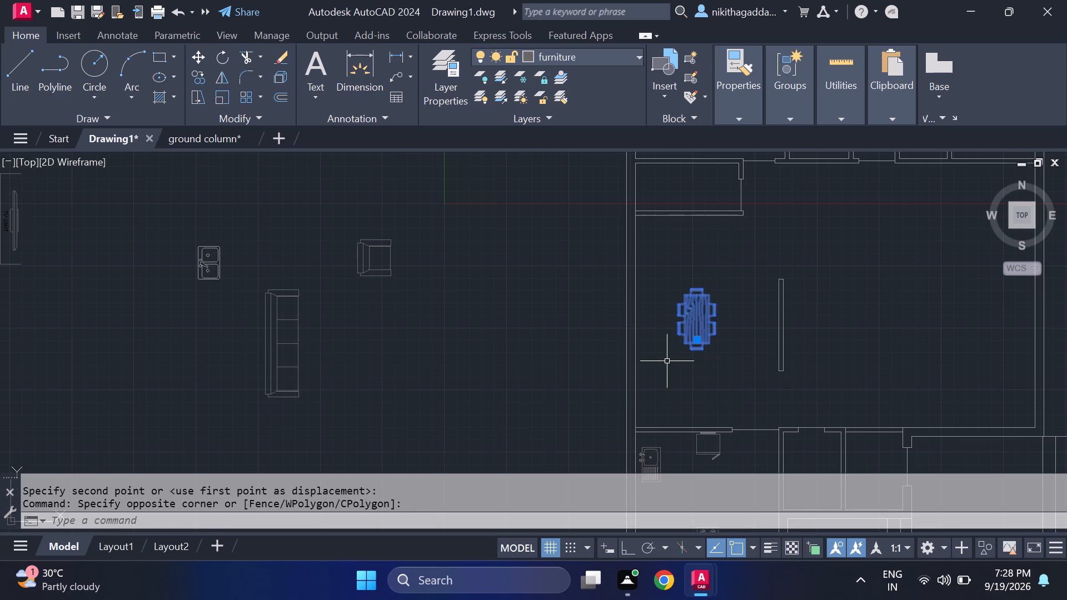
text(scalke)
key(Return)
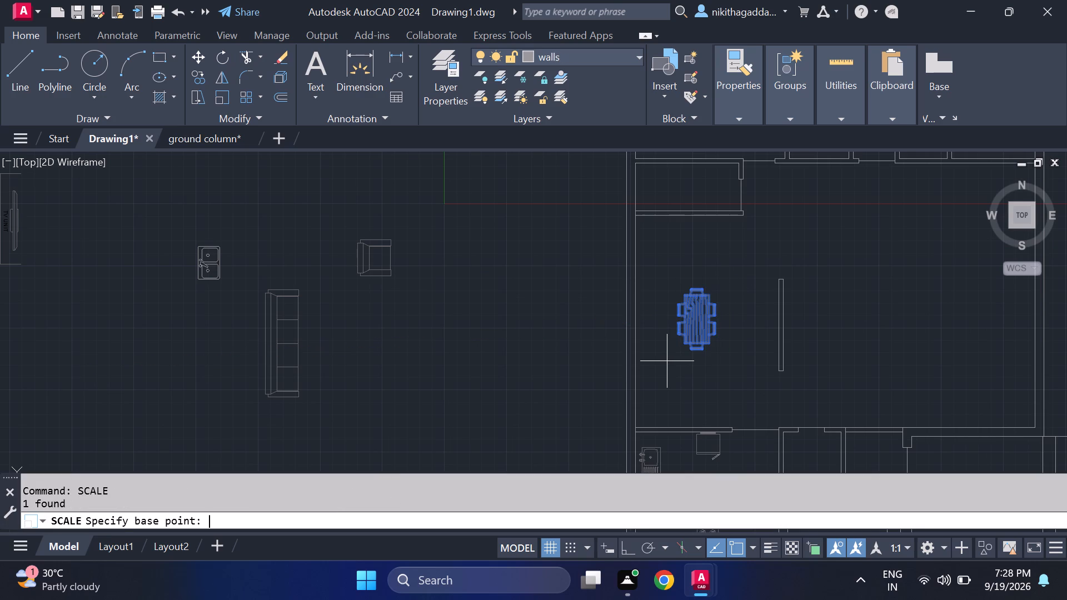
click(699, 316)
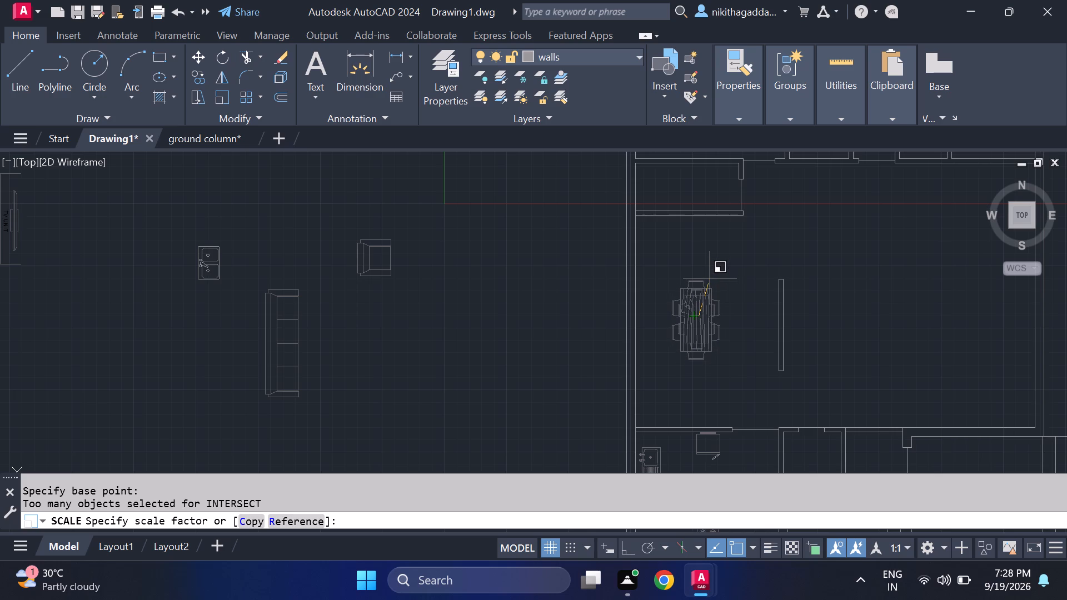
click(710, 278)
Rotate the four-seat sofa lying west of the plan 180 degrees about the midpoint of its back, with Ortho on.
scroll(621, 298, down, 2)
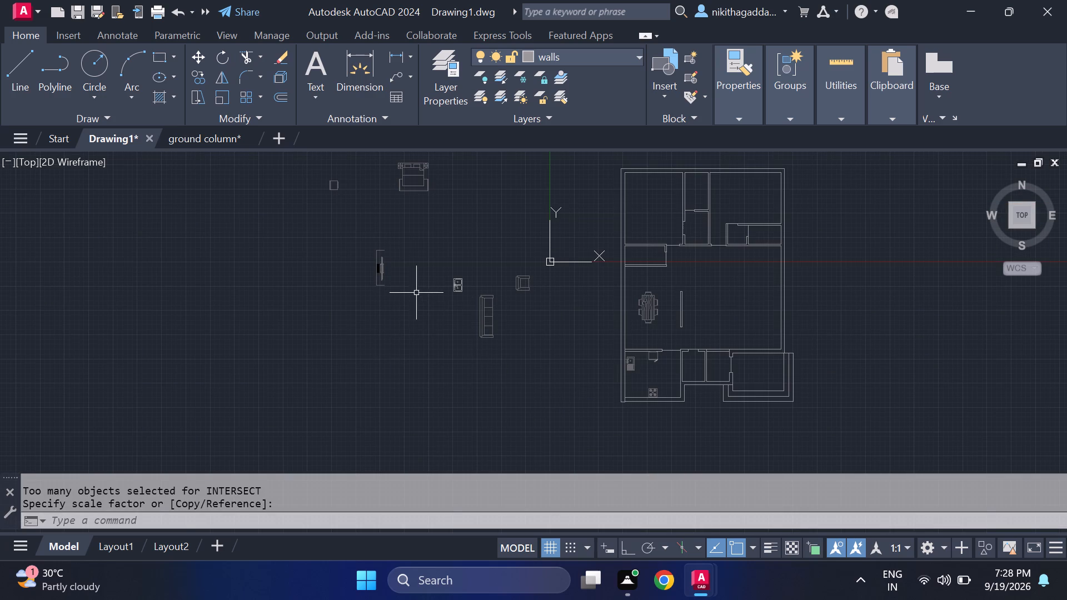
scroll(506, 324, up, 2)
drag(513, 248, 477, 283)
click(391, 396)
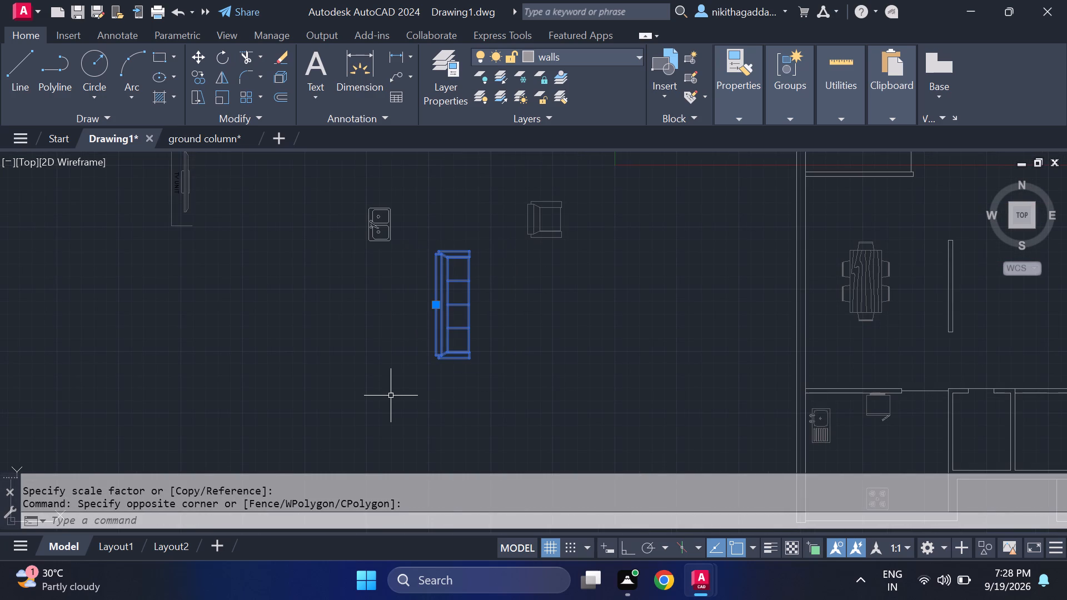
text(ro)
key(Return)
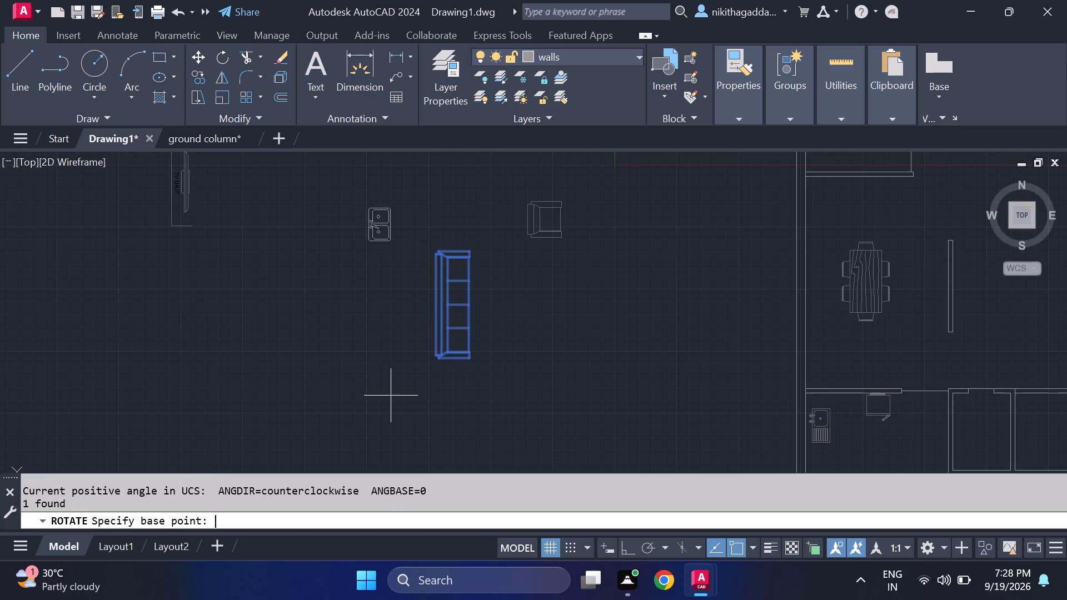
click(435, 306)
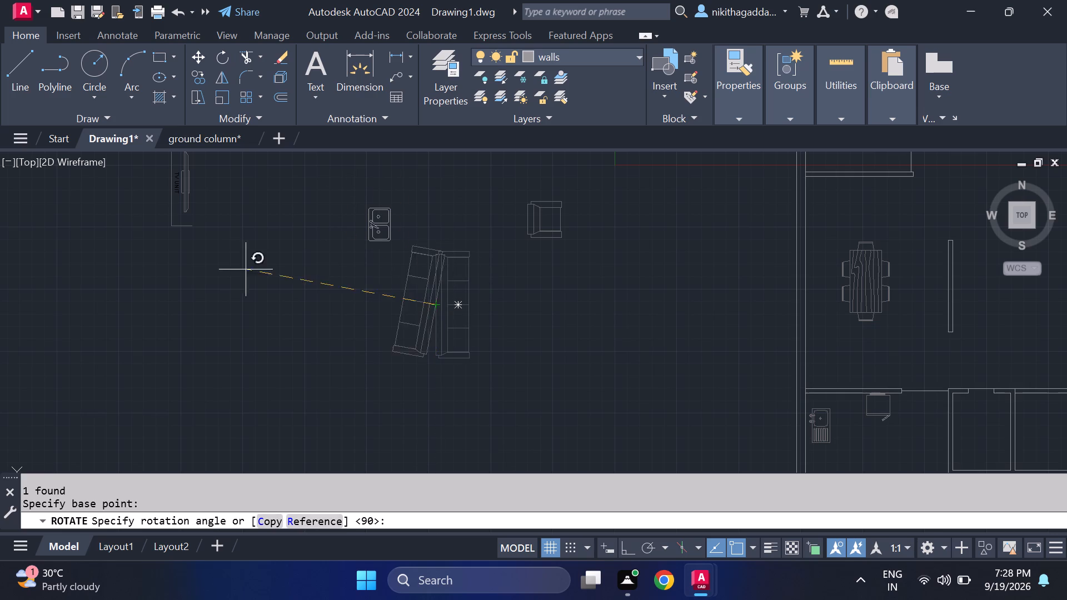
key(F8)
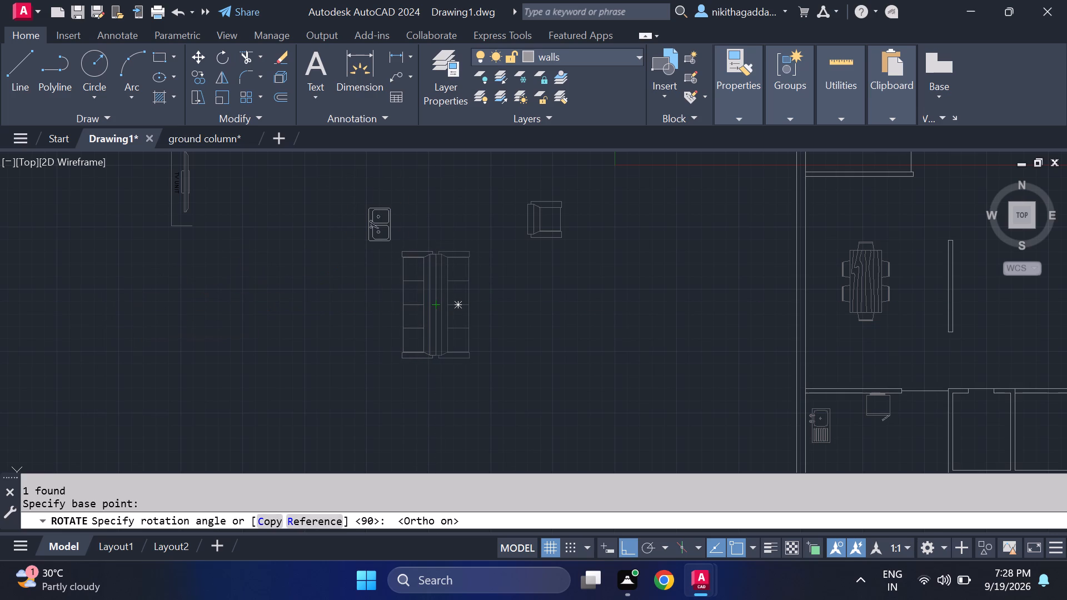
click(137, 312)
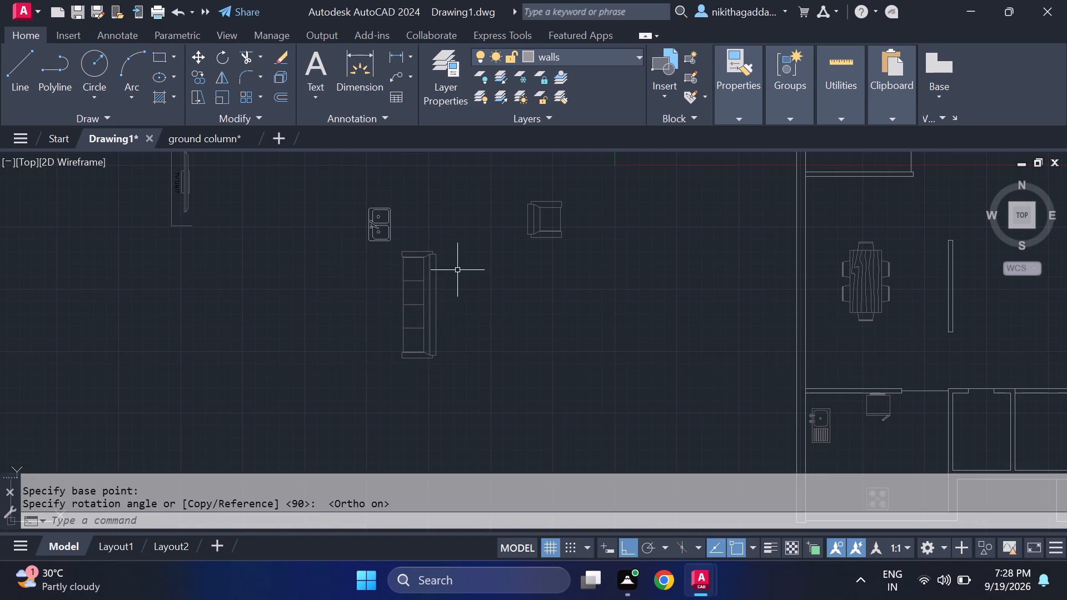
Move the rotated sofa into the central hall, east of the short partition and facing it, with Ortho off.
click(463, 226)
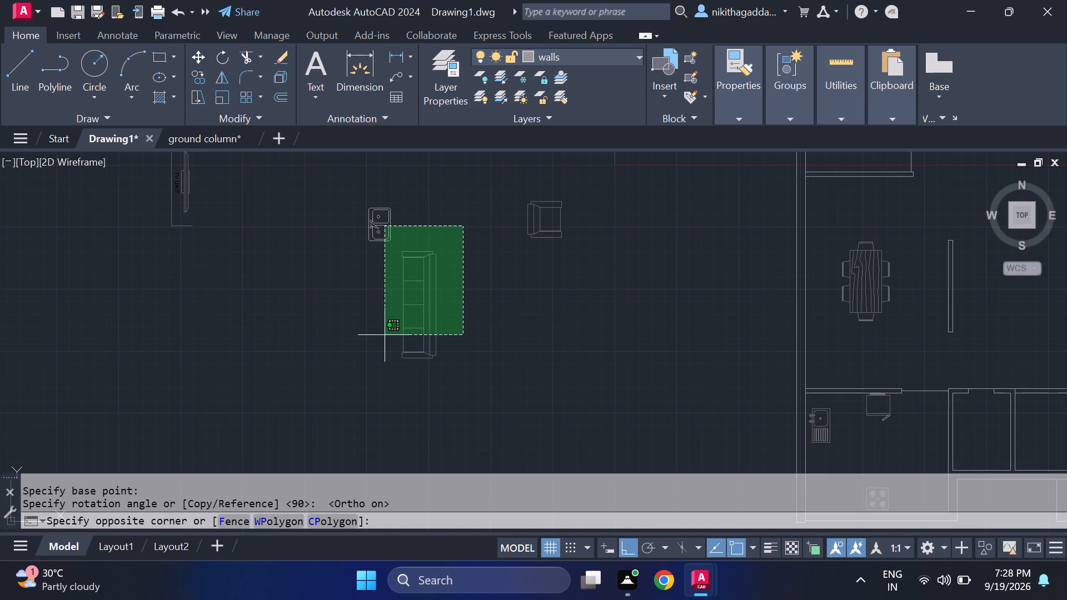
click(411, 376)
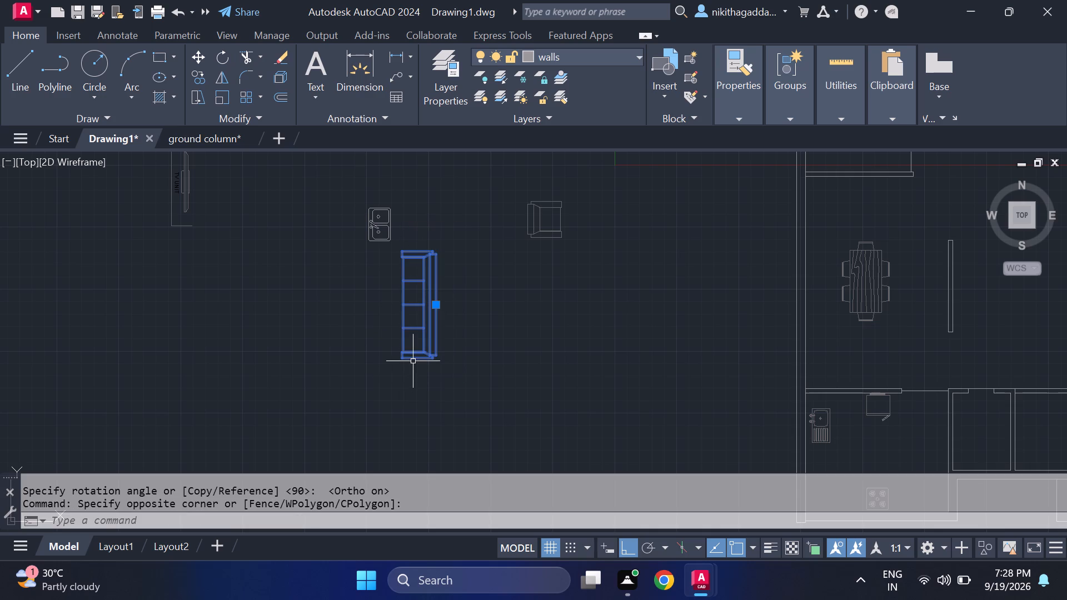
key(m)
key(Return)
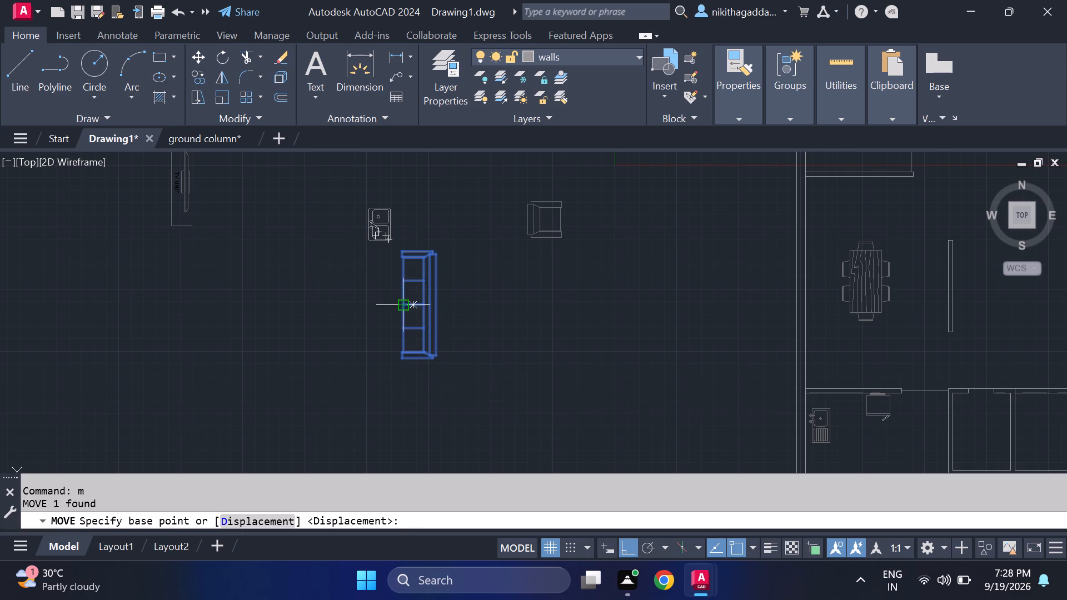
click(416, 307)
scroll(761, 296, down, 1)
middle_drag(756, 294, 428, 293)
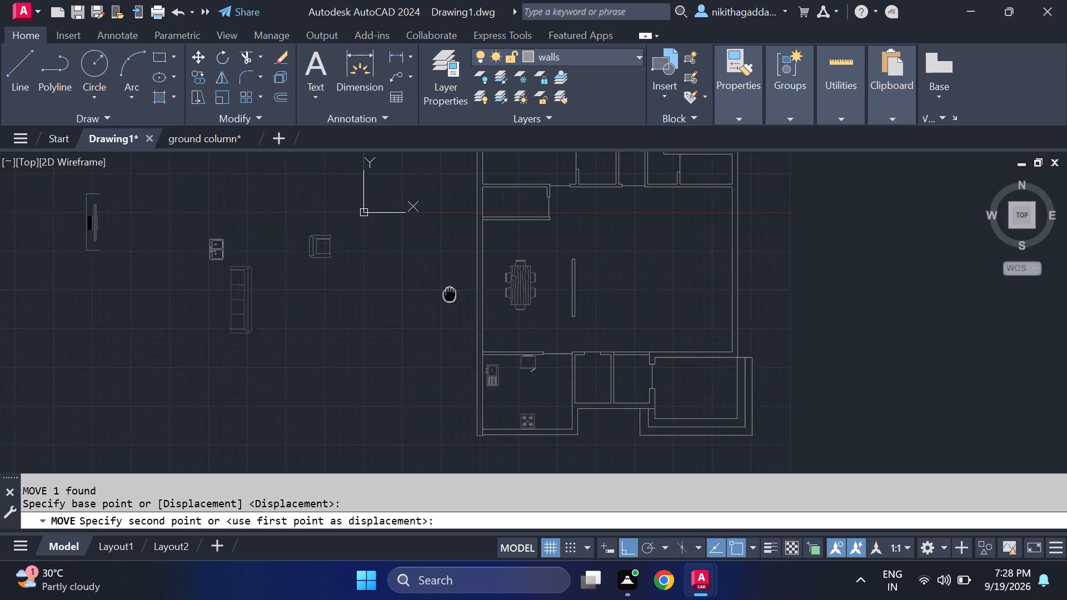
middle_drag(428, 293, 422, 294)
key(F8)
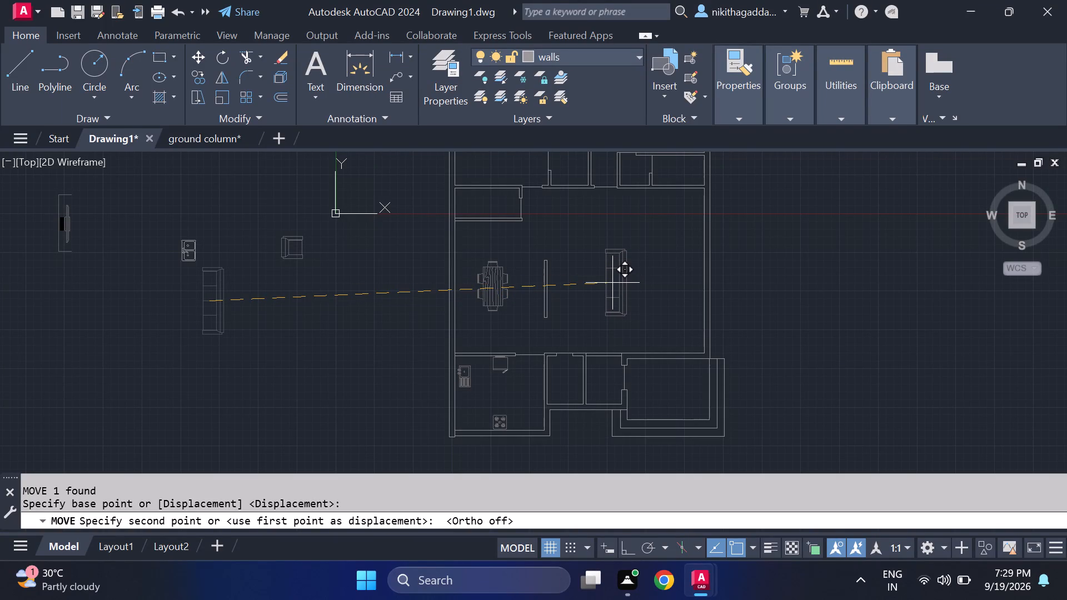
click(612, 284)
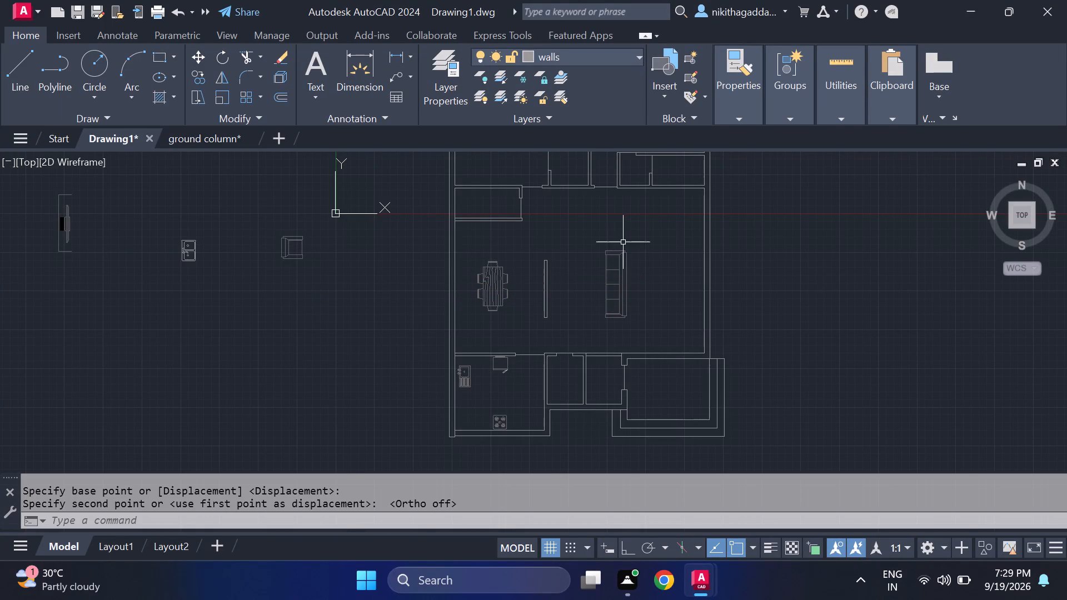
Copy the hall sofa once to the northwest, just above the short partition.
scroll(623, 242, up, 1)
click(648, 241)
drag(582, 361, 577, 361)
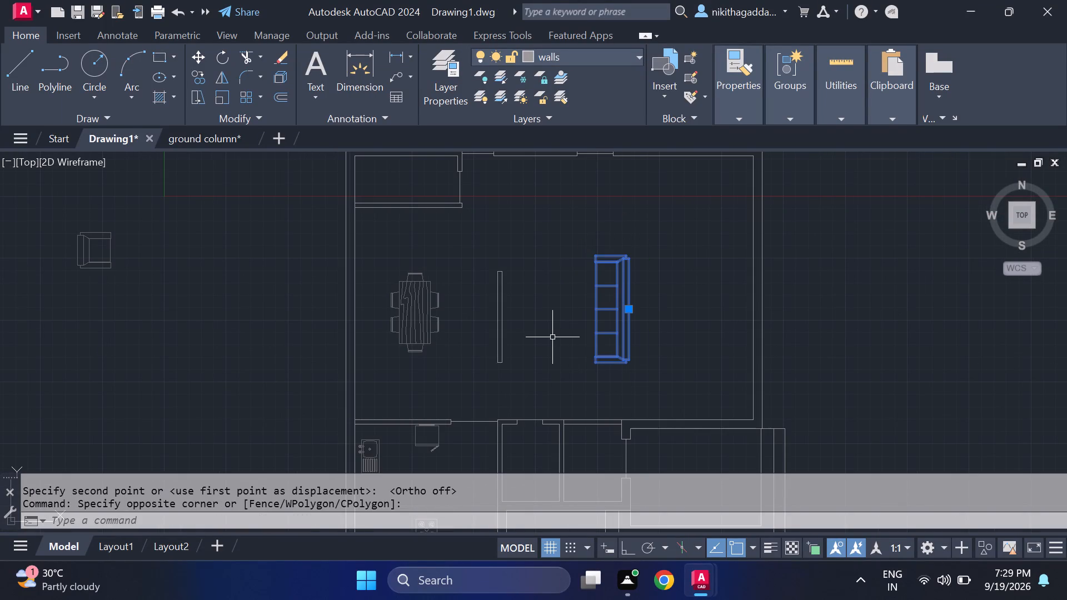
text(co)
key(Return)
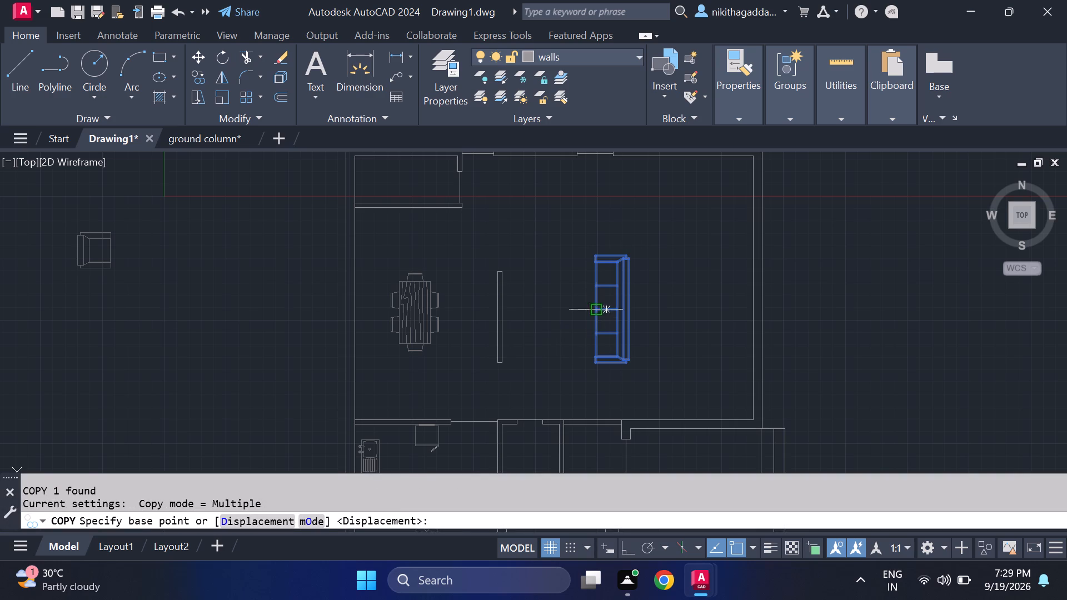
click(594, 311)
click(526, 230)
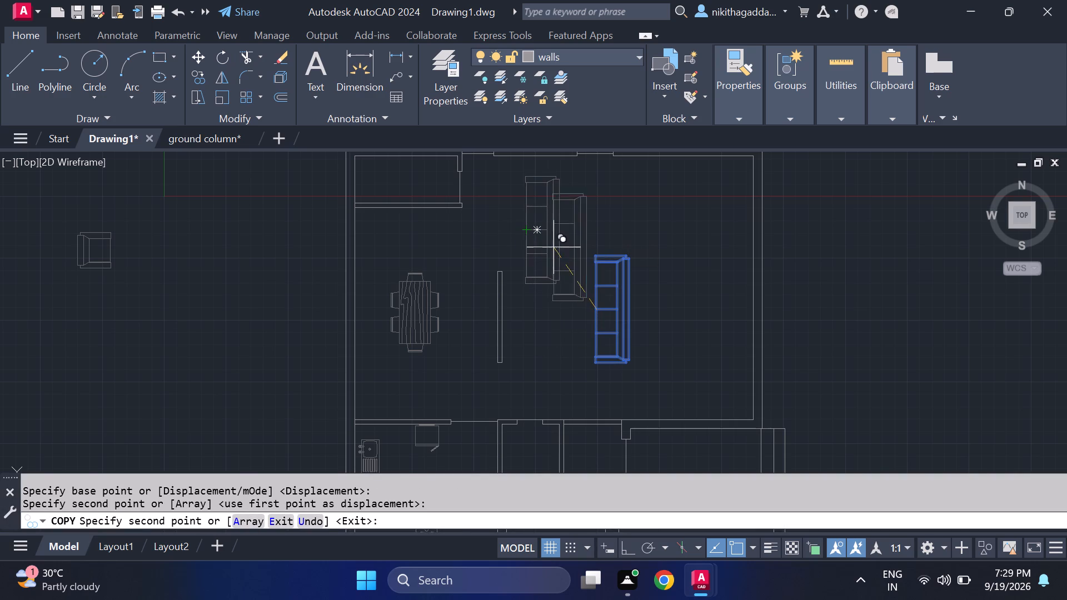
key(Escape)
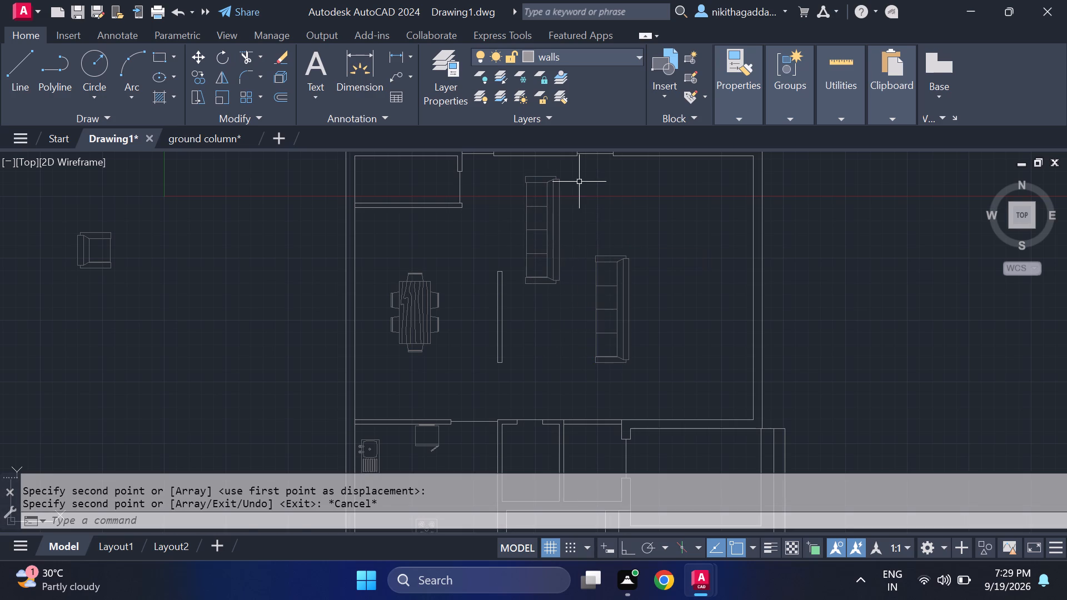
Rotate the copied sofa 90 degrees counterclockwise about its seat centre so its back faces north.
drag(579, 182, 574, 188)
click(521, 232)
text(ro)
key(Return)
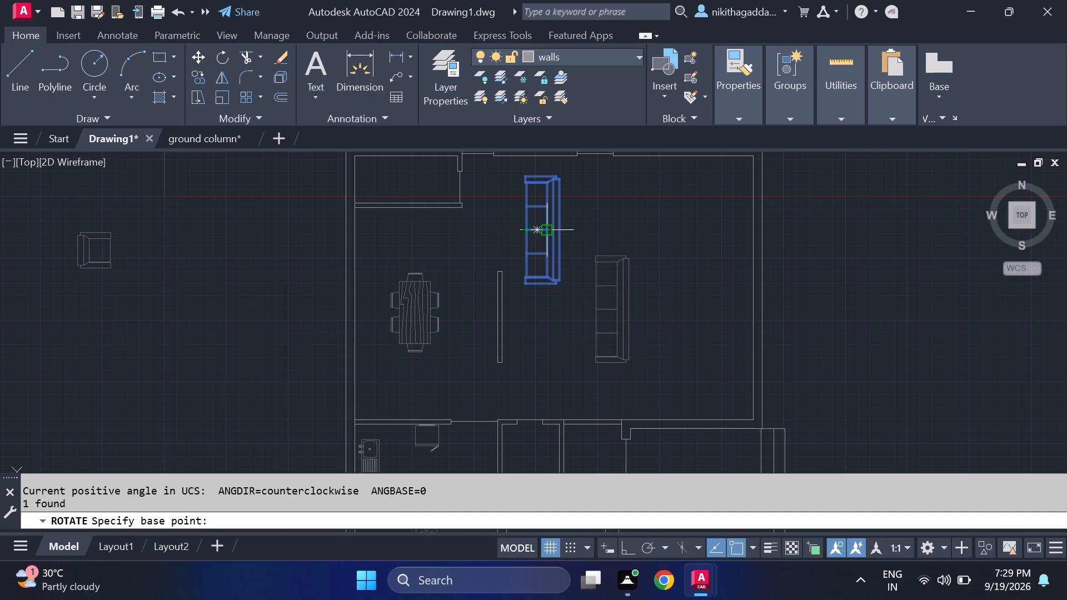
click(538, 230)
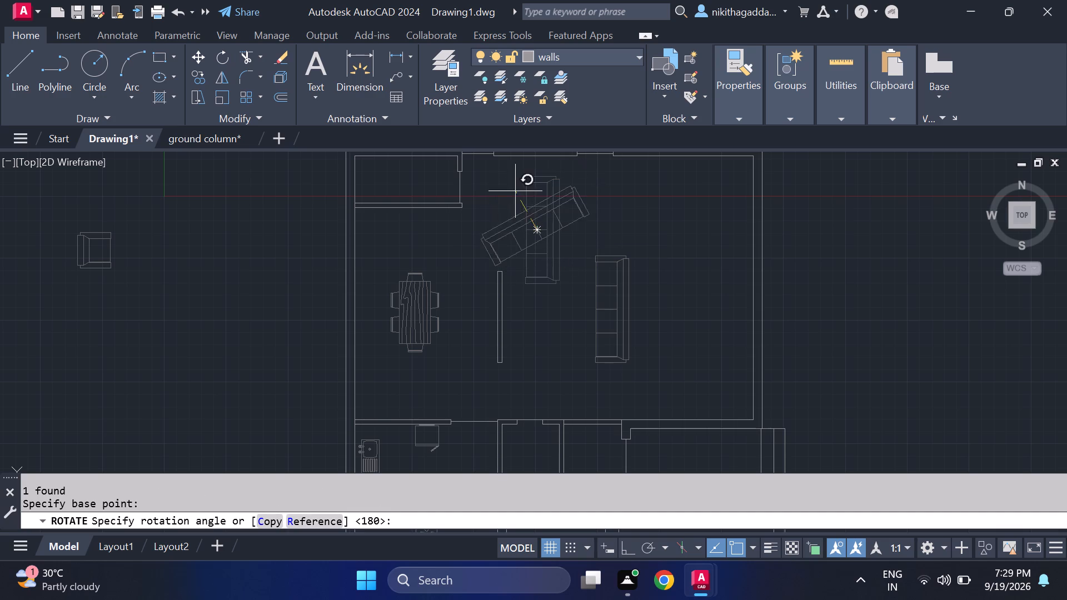
click(539, 174)
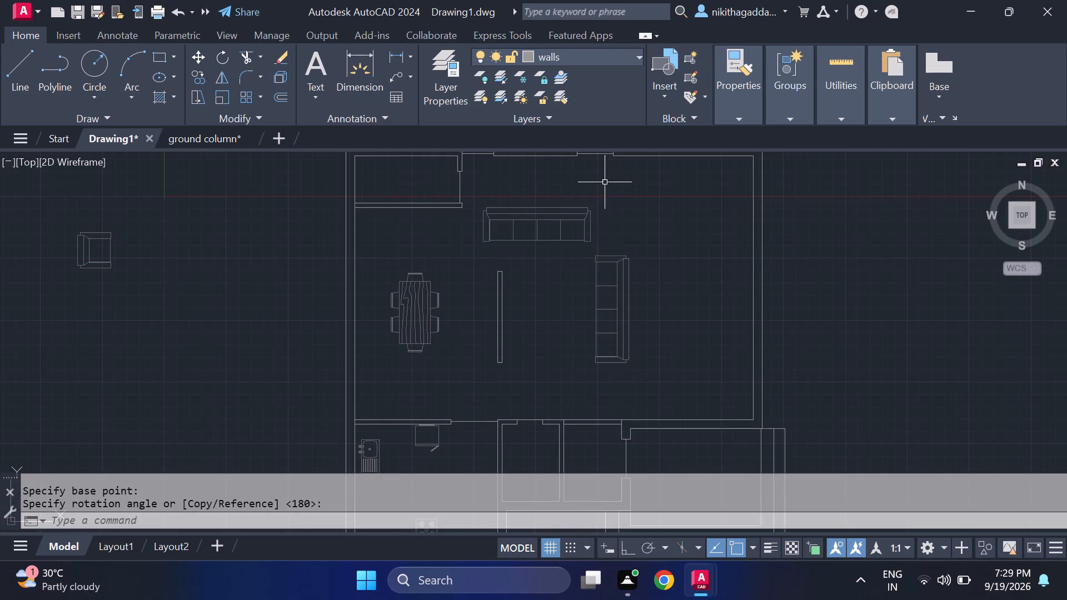
Move the horizontal sofa so its southeast corner meets the northwest corner of the vertical sofa, forming an L-shaped arrangement.
click(605, 182)
click(491, 245)
key(m)
key(Return)
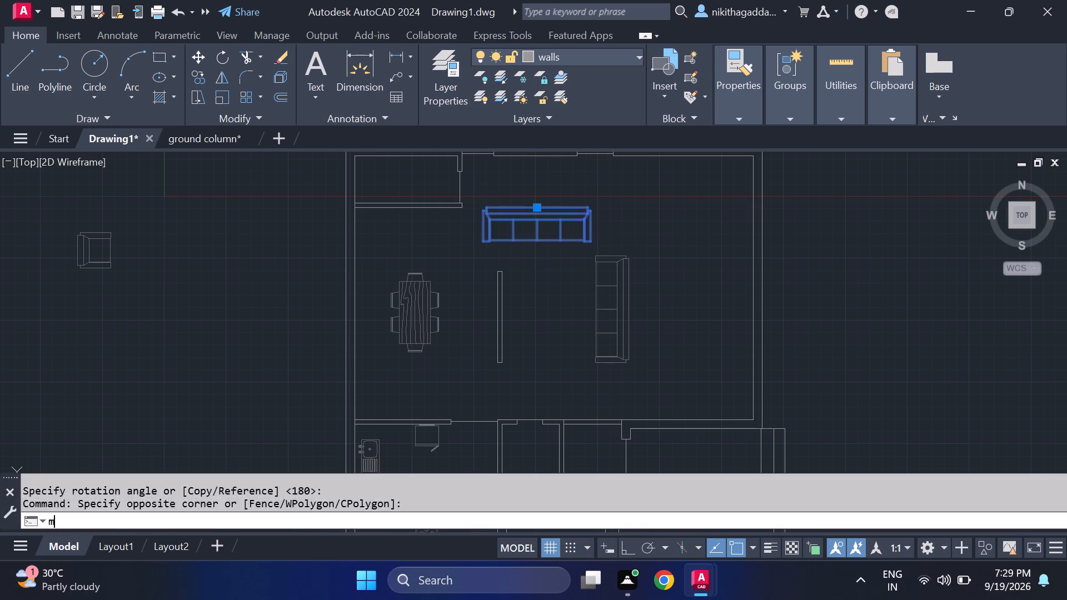
scroll(549, 233, up, 2)
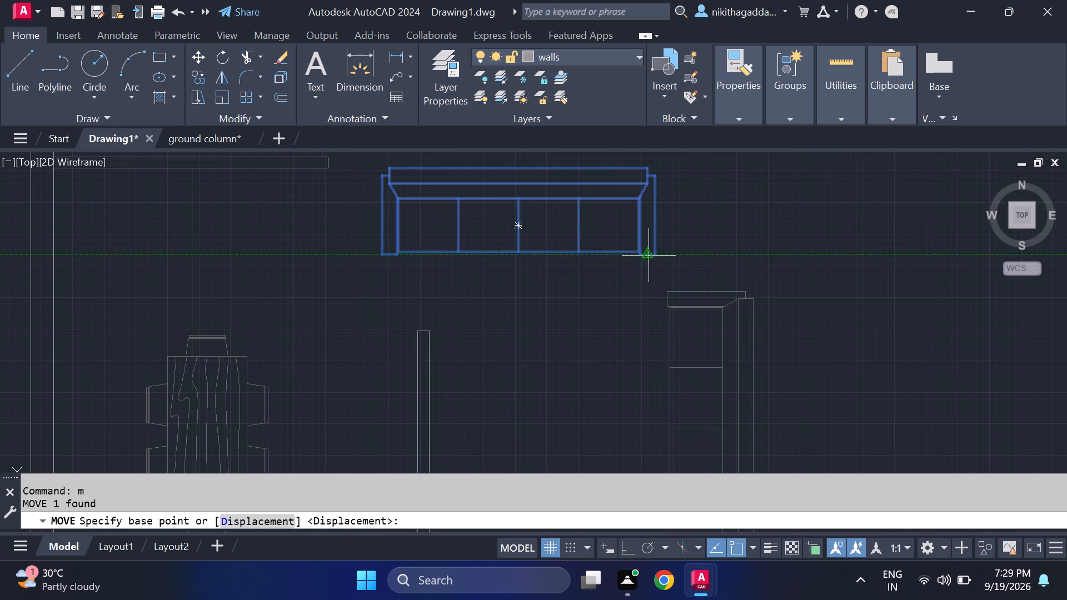
click(661, 259)
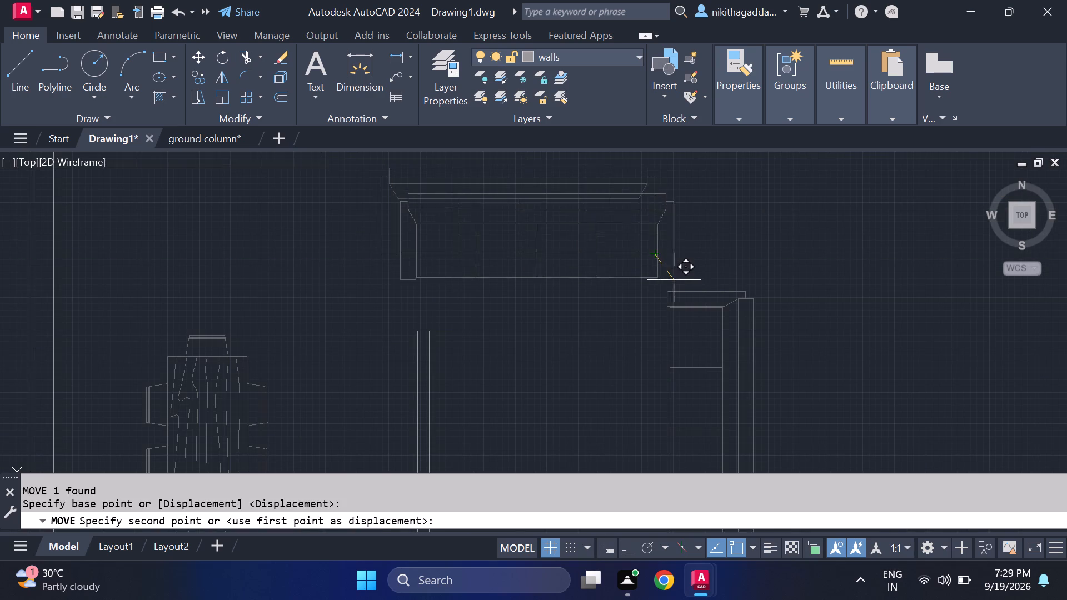
click(666, 288)
Mirror the horizontal sofa across a horizontal line just south of it with Ortho on, keeping the source sofa.
scroll(657, 279, down, 3)
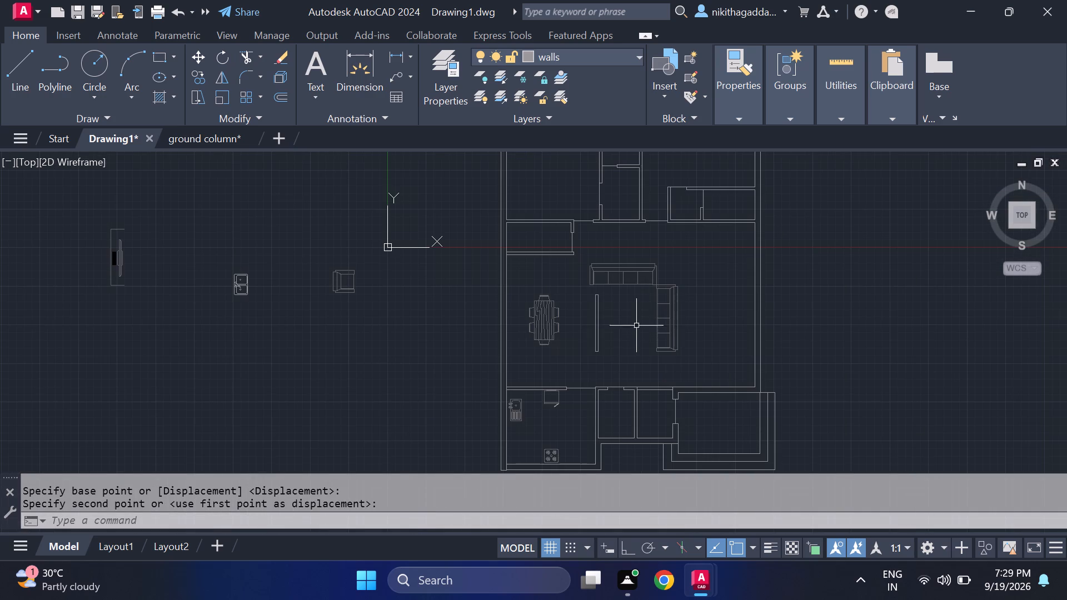
middle_drag(641, 329, 638, 296)
click(652, 223)
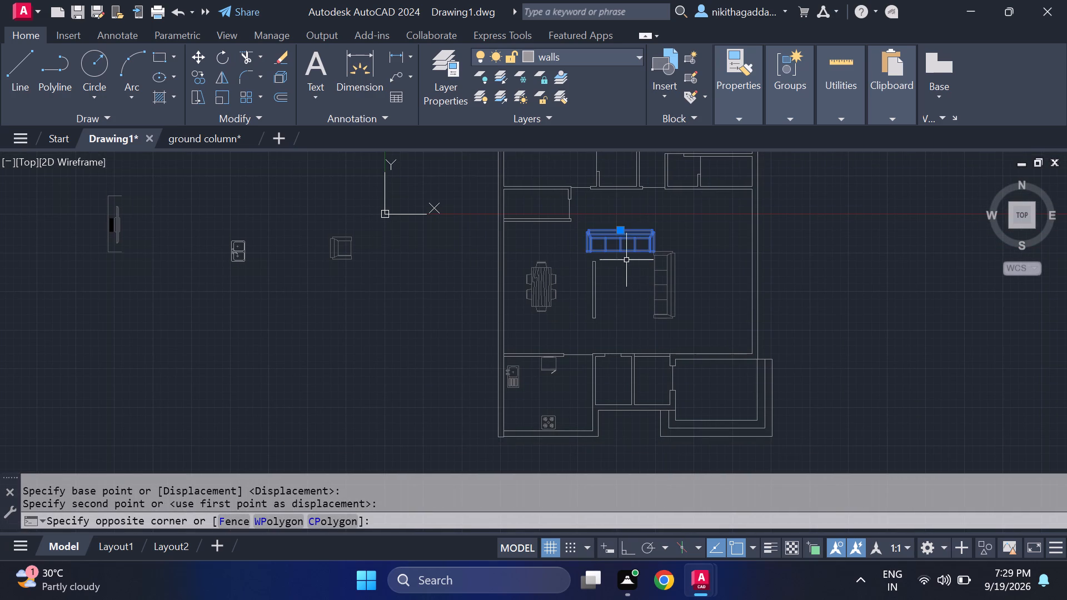
click(626, 260)
text(mi)
key(Return)
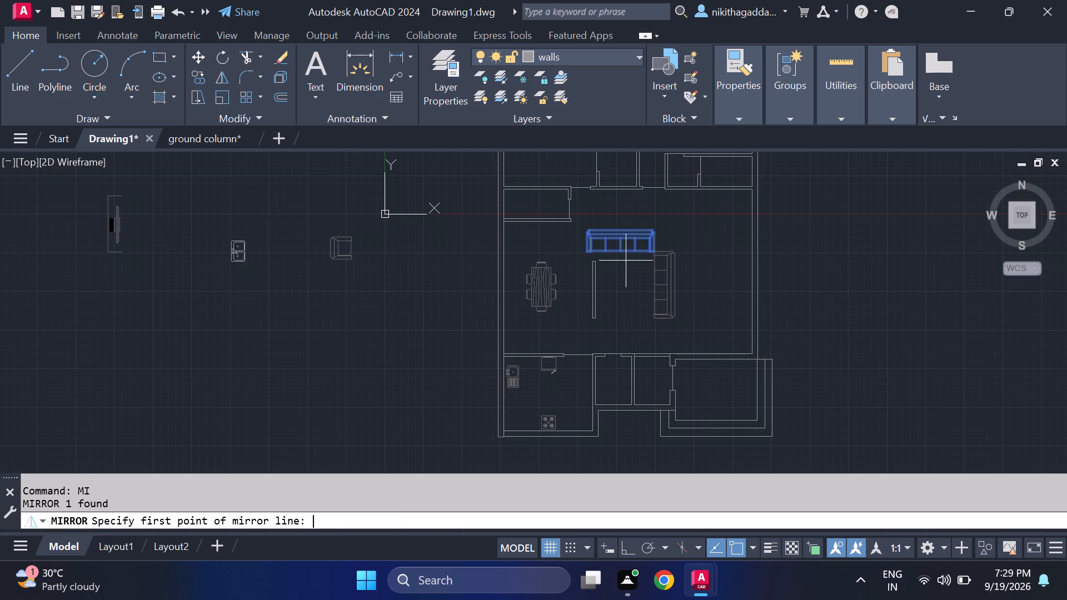
scroll(597, 266, up, 3)
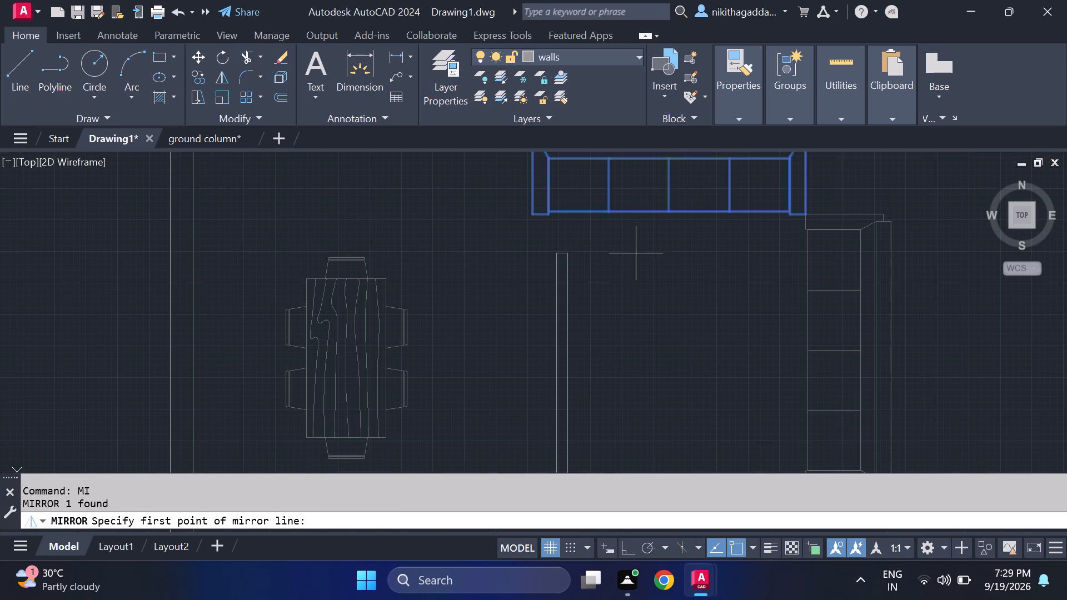
click(493, 234)
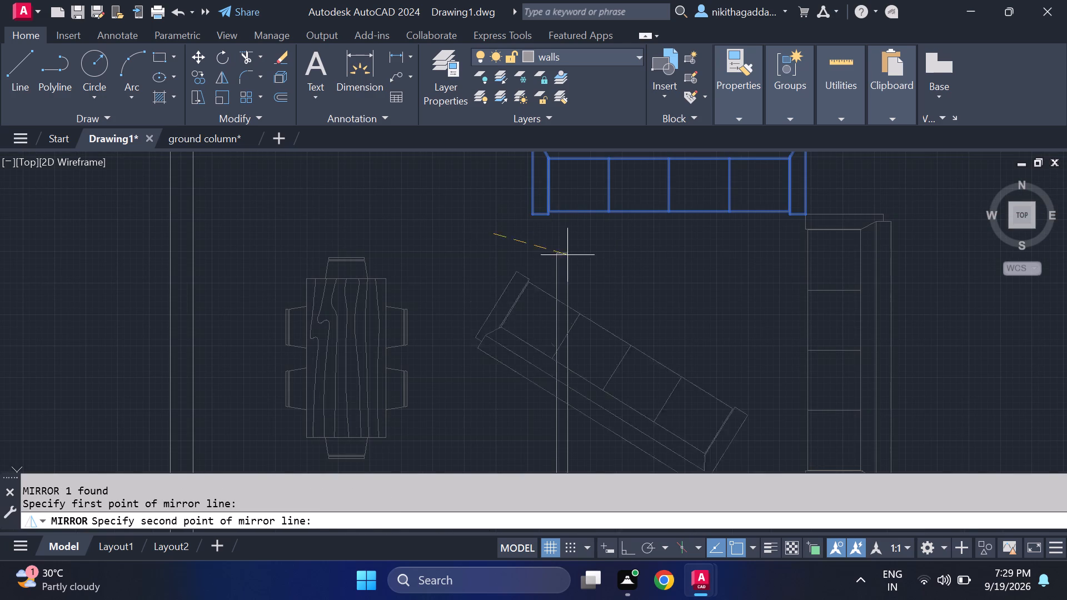
key(F8)
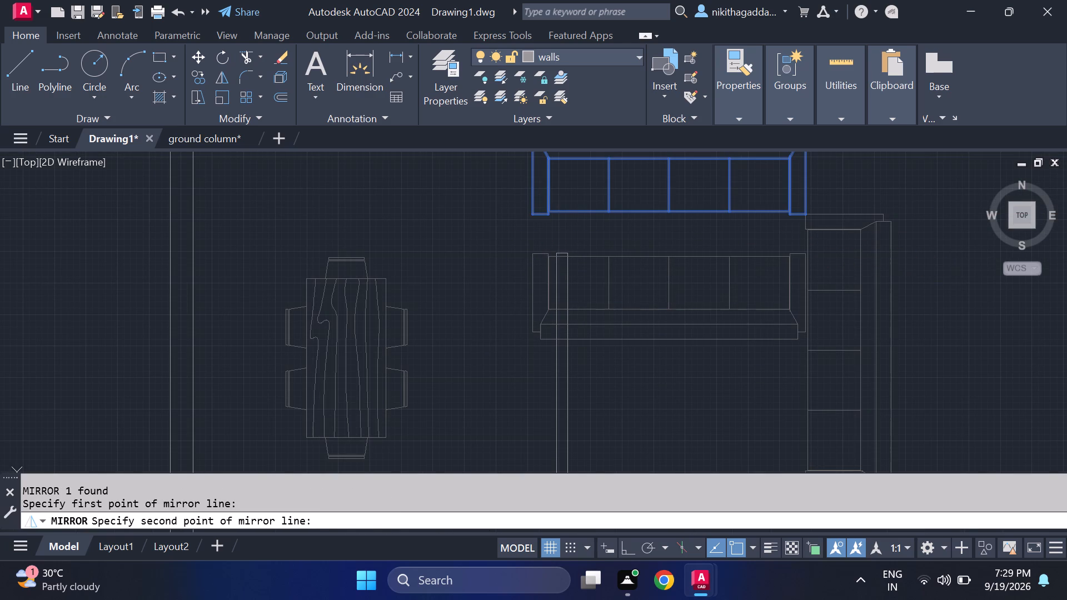
click(938, 241)
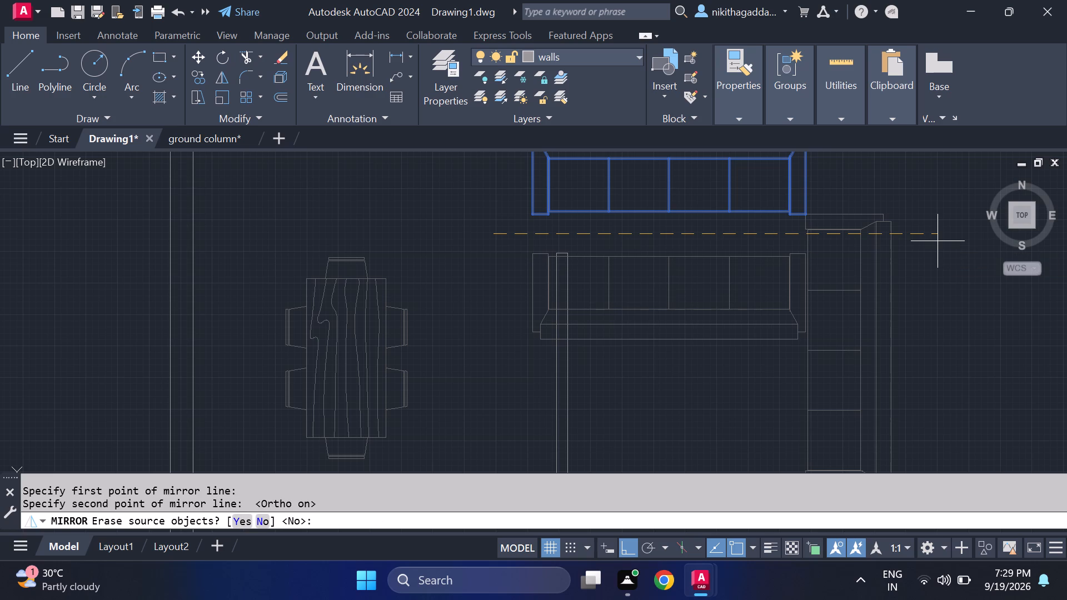
text(no)
key(Return)
scroll(847, 266, down, 4)
scroll(810, 277, up, 2)
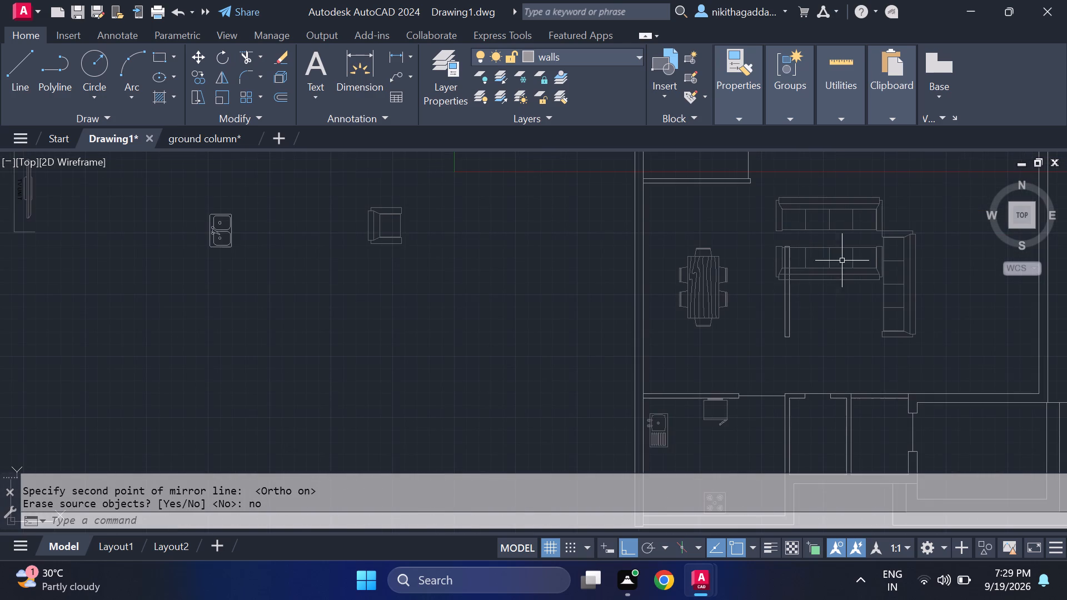
Move the mirrored sofa straight south about 7'-8" to the vertical sofa's south end, completing a U-shaped arrangement.
click(852, 243)
click(822, 288)
key(m)
key(Return)
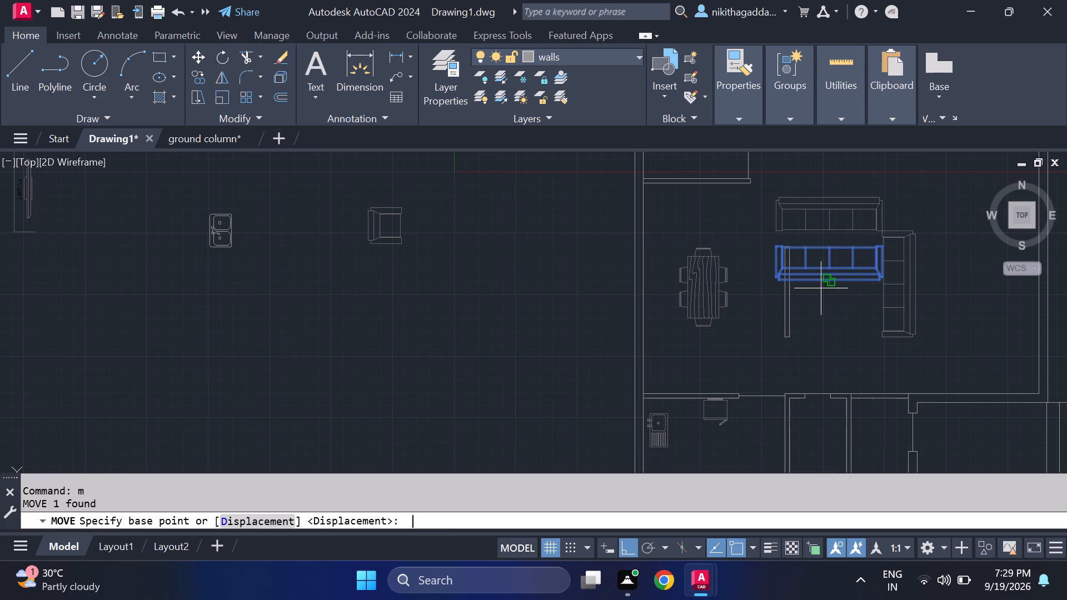
scroll(881, 258, up, 1)
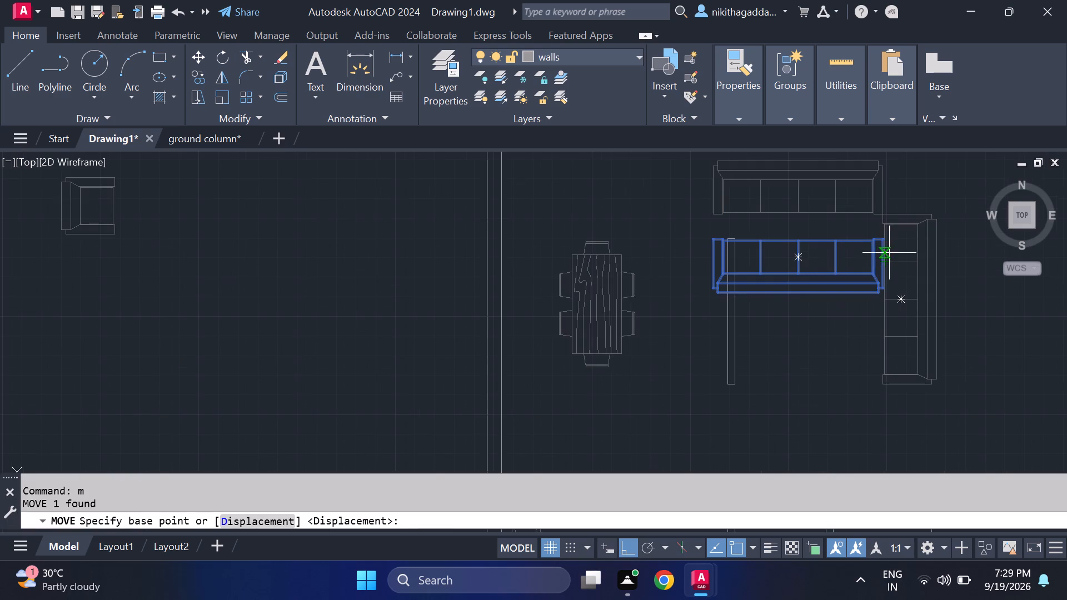
click(889, 239)
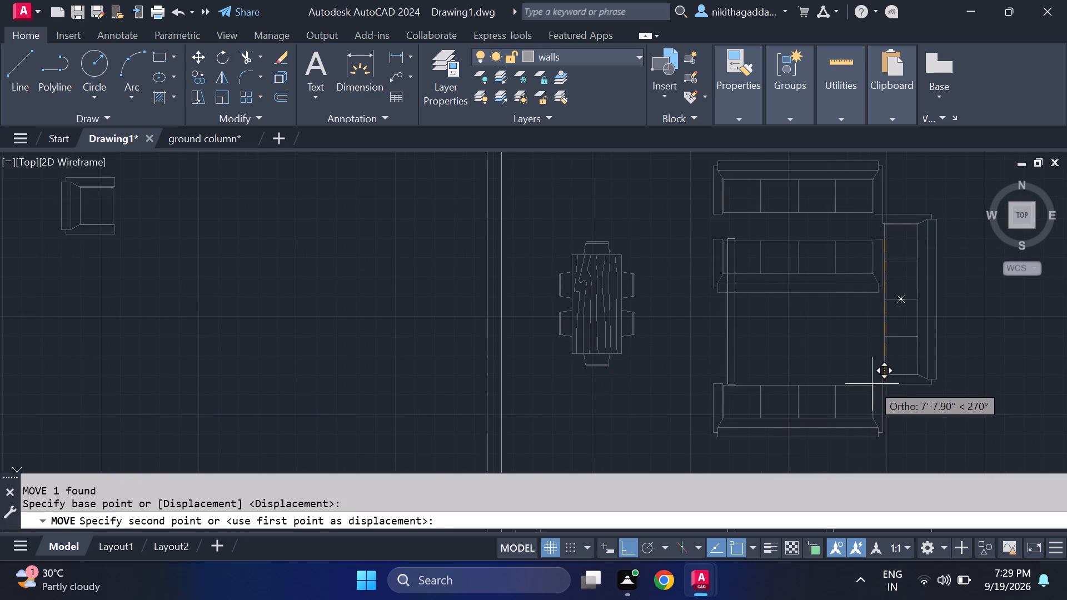
click(874, 387)
scroll(872, 382, down, 2)
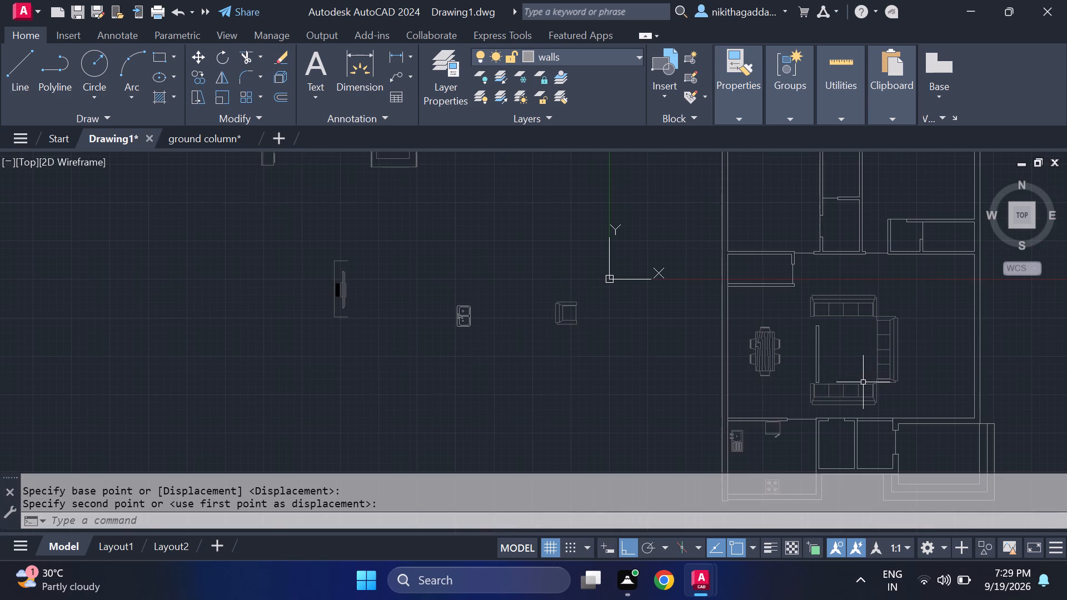
Scale the three hall sofas down together about the middle of the vertical sofa's front edge.
middle_drag(857, 374, 770, 299)
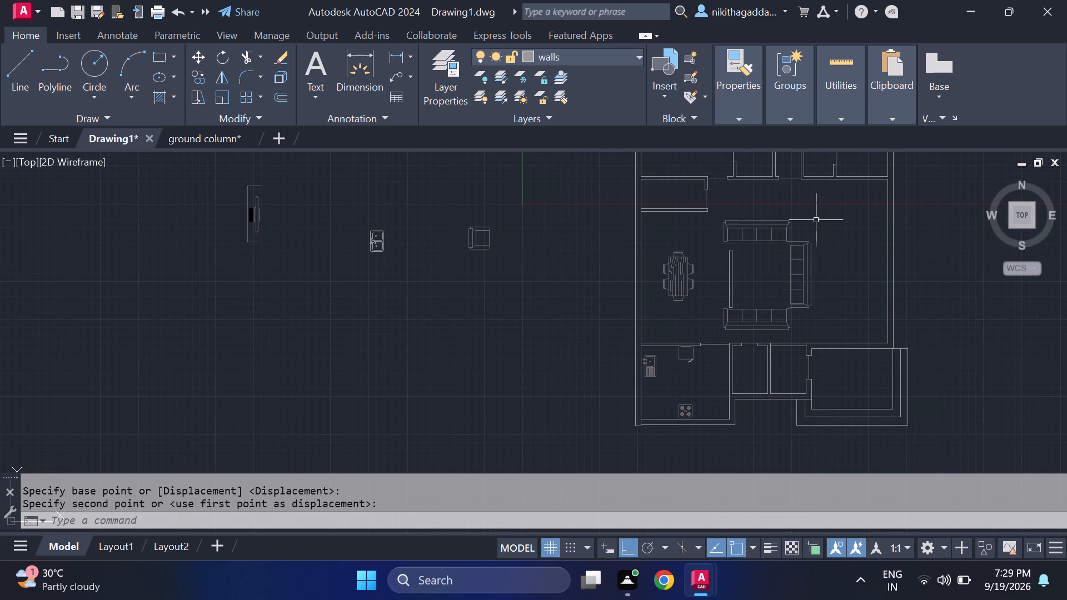
click(816, 220)
click(762, 320)
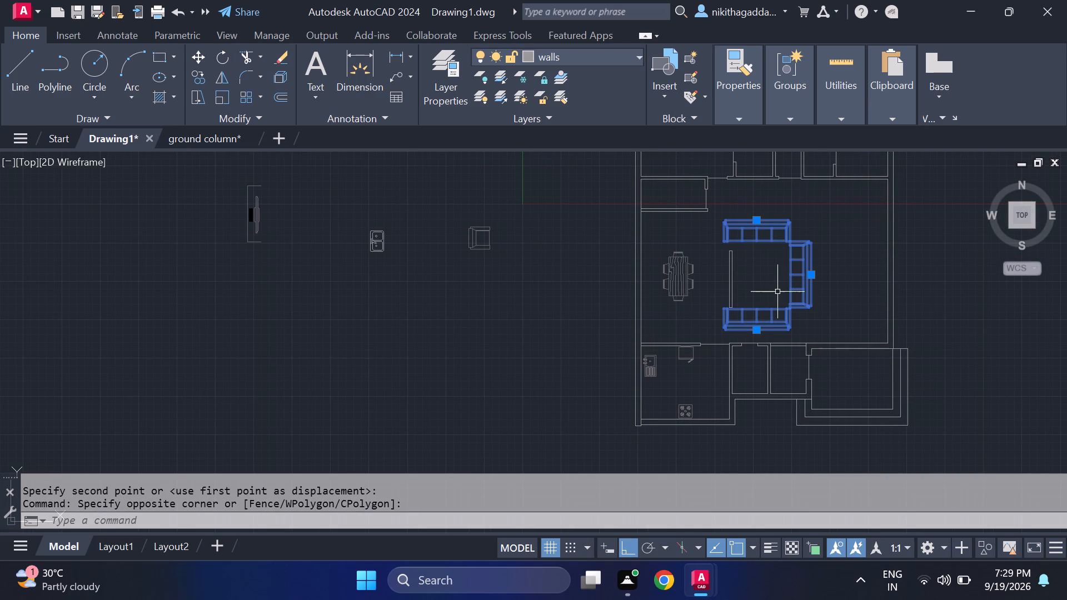
text(scale)
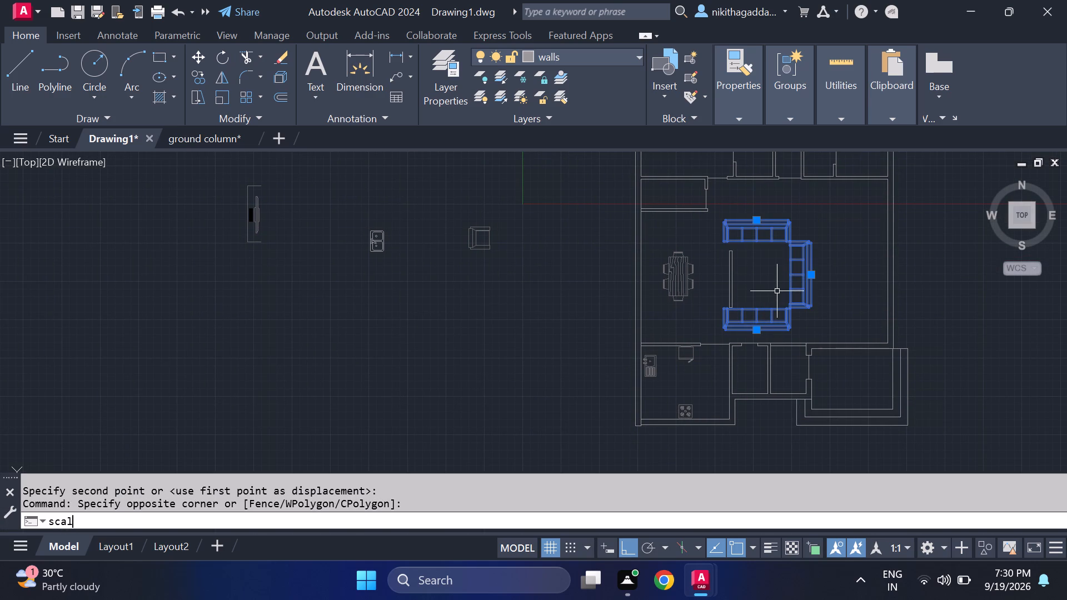
key(Return)
click(789, 277)
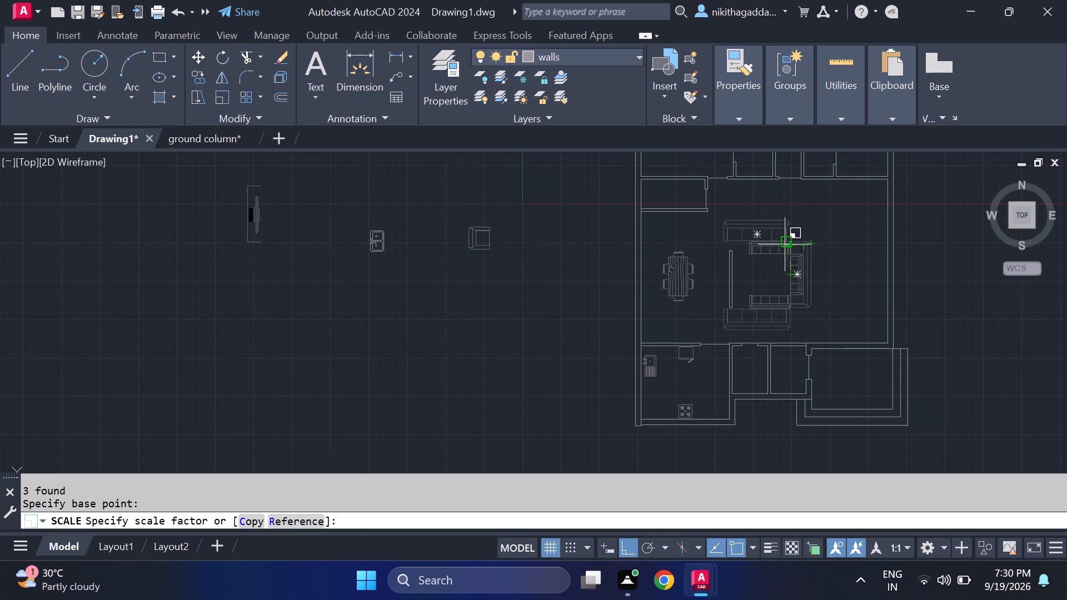
click(779, 239)
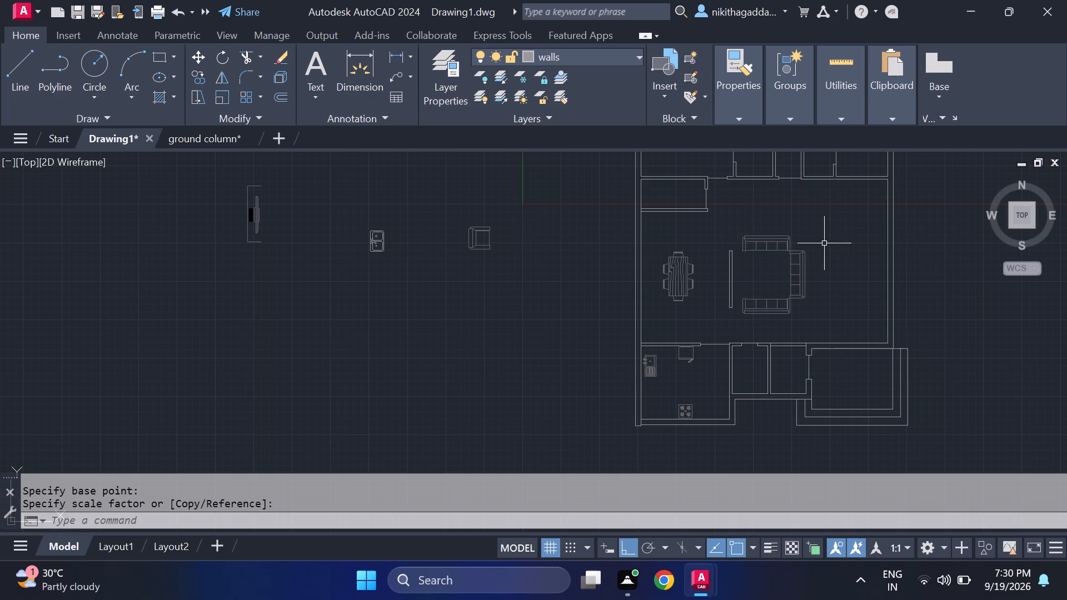
middle_drag(824, 243, 778, 318)
middle_drag(777, 313, 775, 297)
middle_click(775, 297)
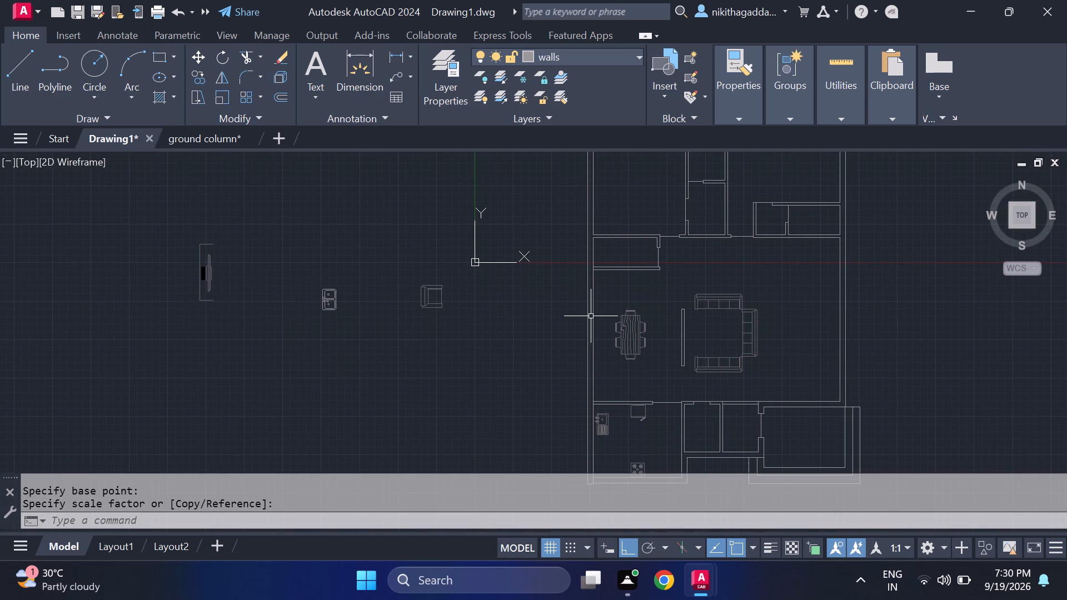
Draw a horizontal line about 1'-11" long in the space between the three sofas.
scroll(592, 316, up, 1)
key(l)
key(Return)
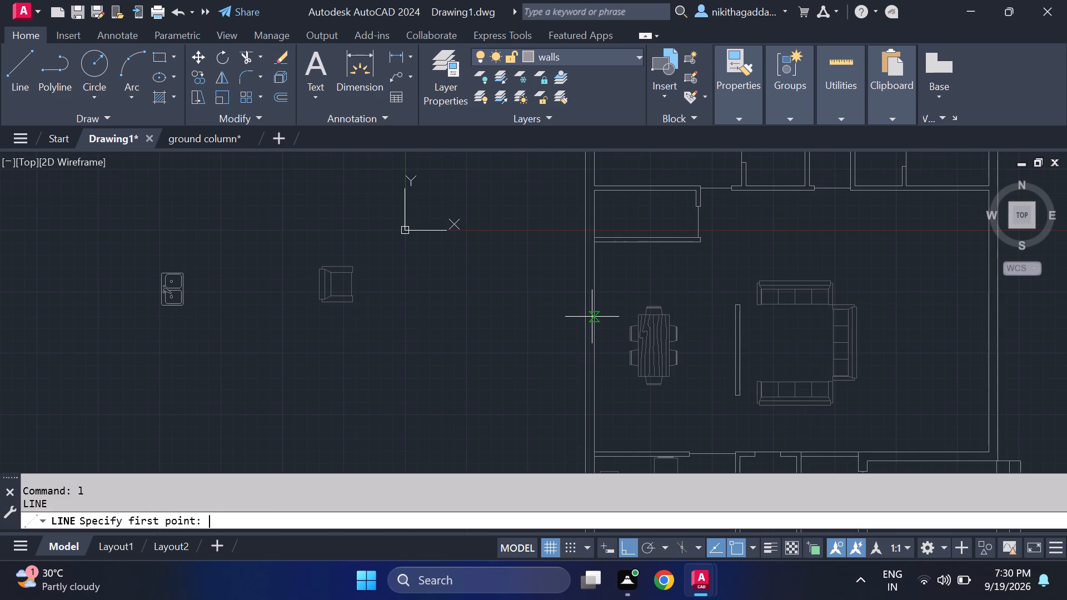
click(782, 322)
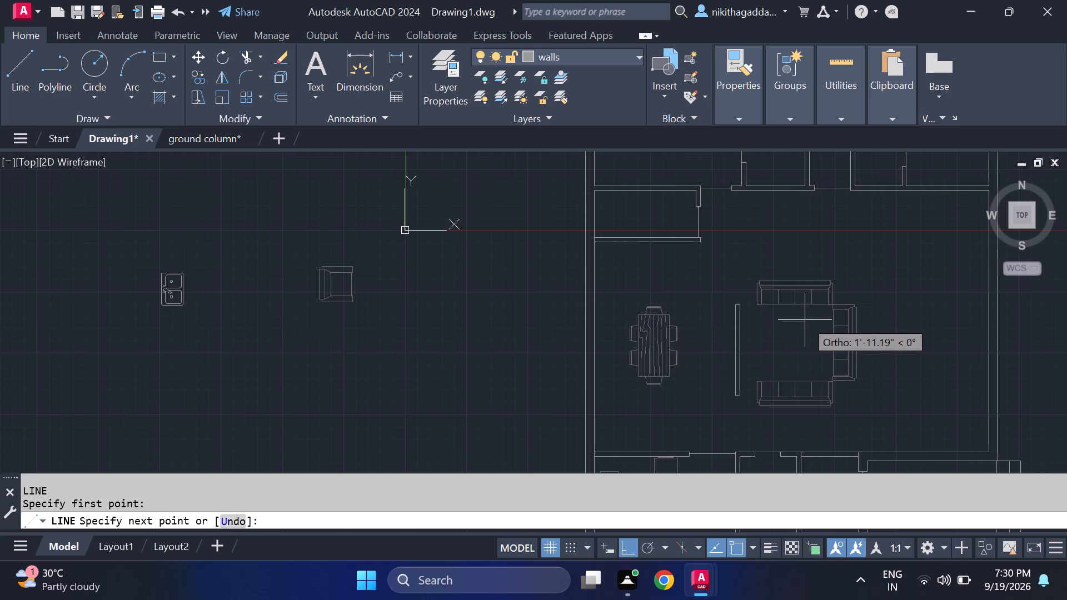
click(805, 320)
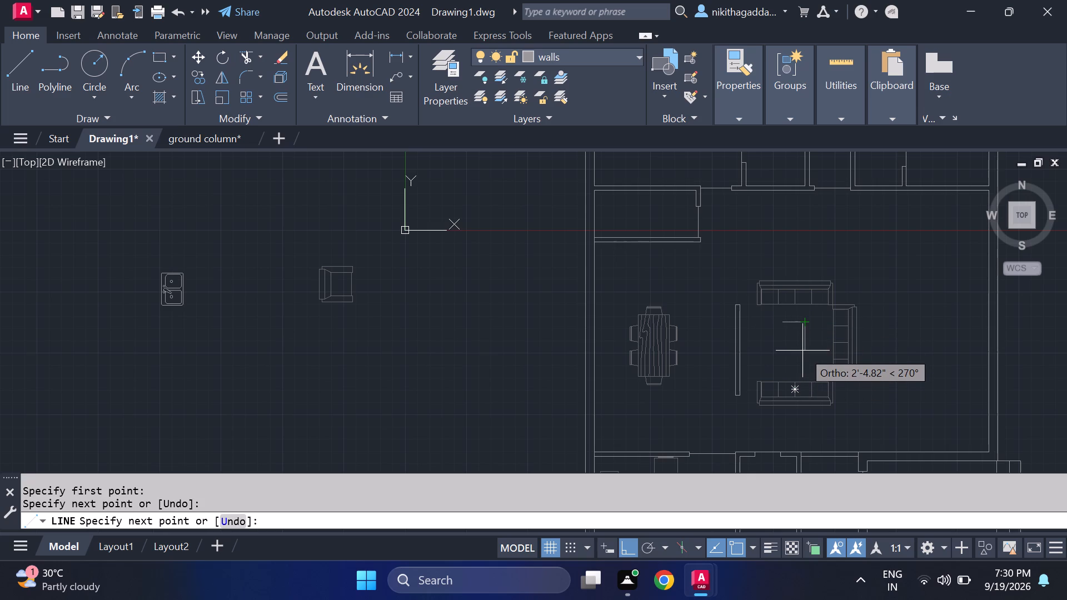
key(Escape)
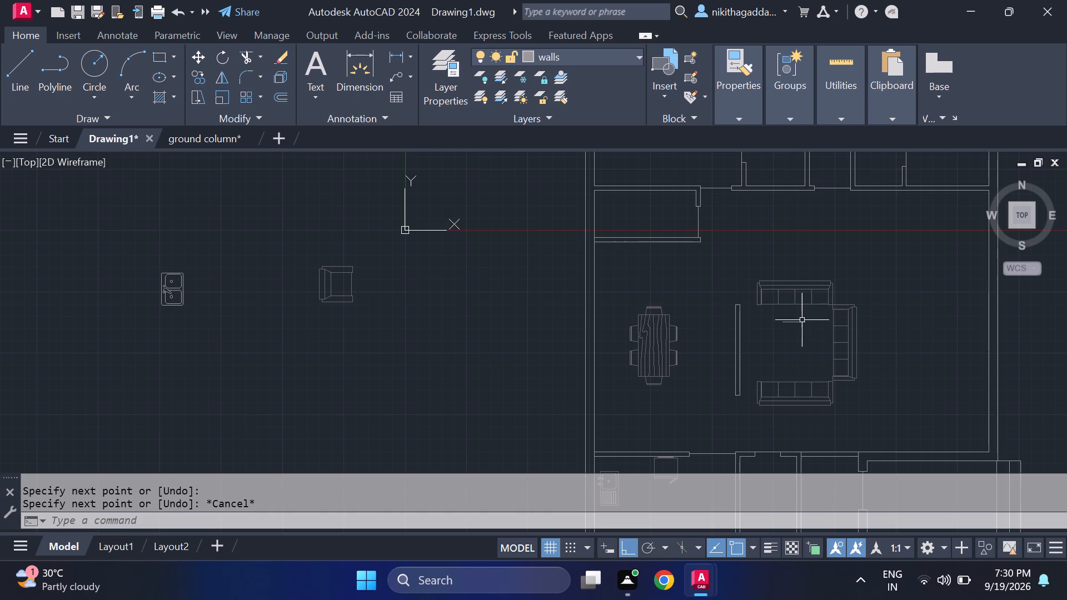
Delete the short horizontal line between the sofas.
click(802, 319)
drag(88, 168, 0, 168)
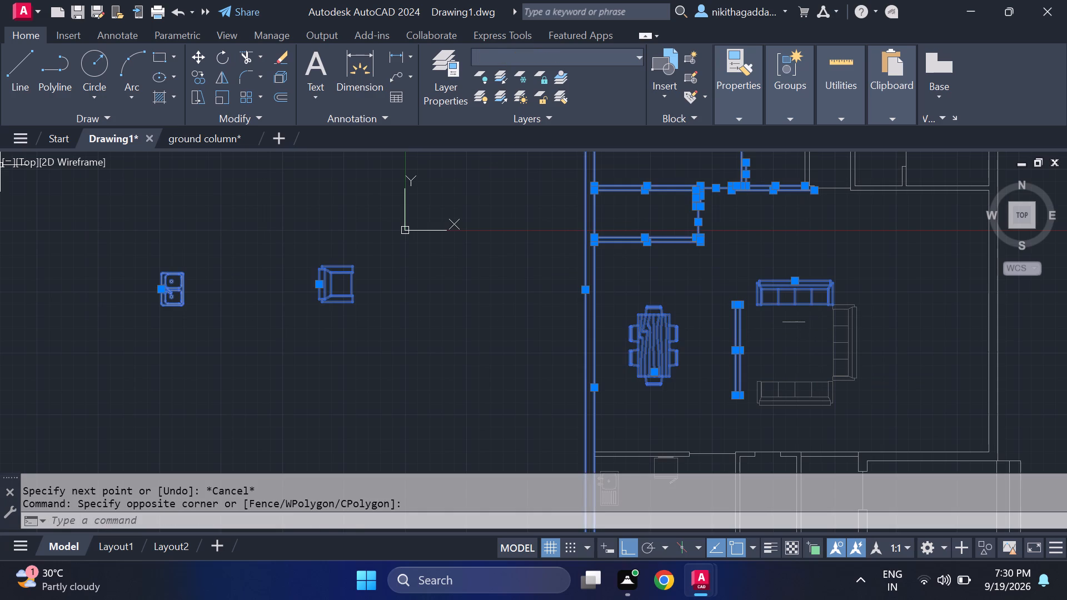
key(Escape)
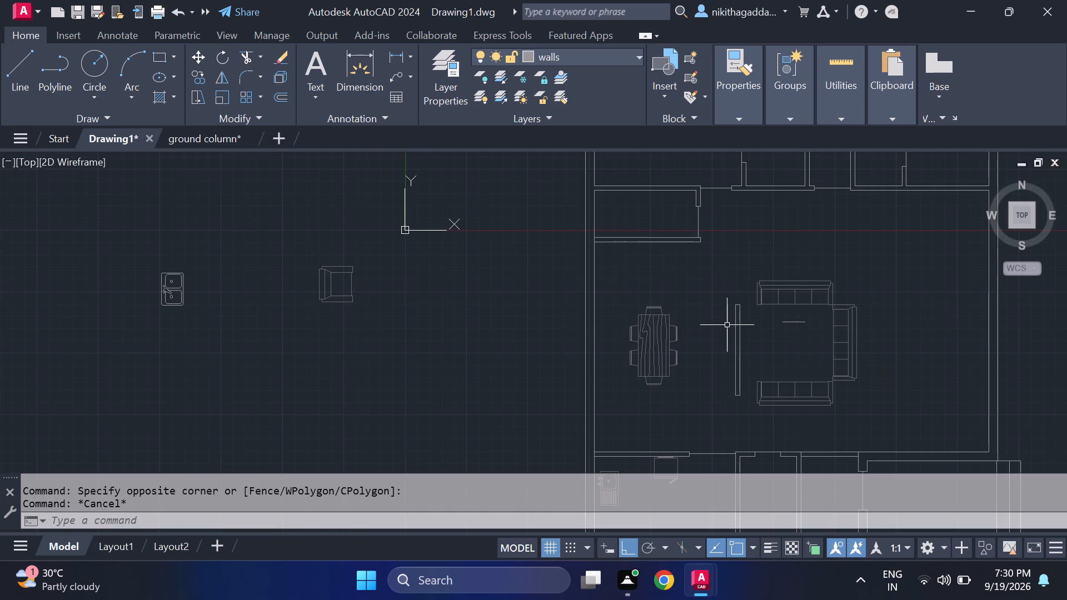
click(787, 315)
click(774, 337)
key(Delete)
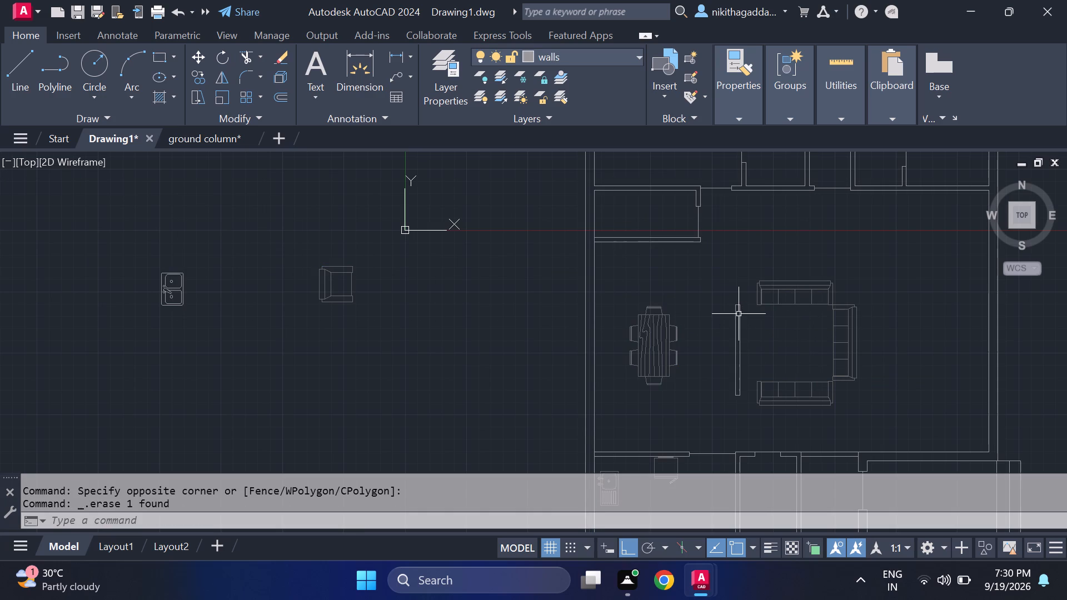
Make furniture the current layer and draw a rectangular centre table of lines, about 2'-1" by 2'-11", between the sofas.
click(626, 51)
click(574, 129)
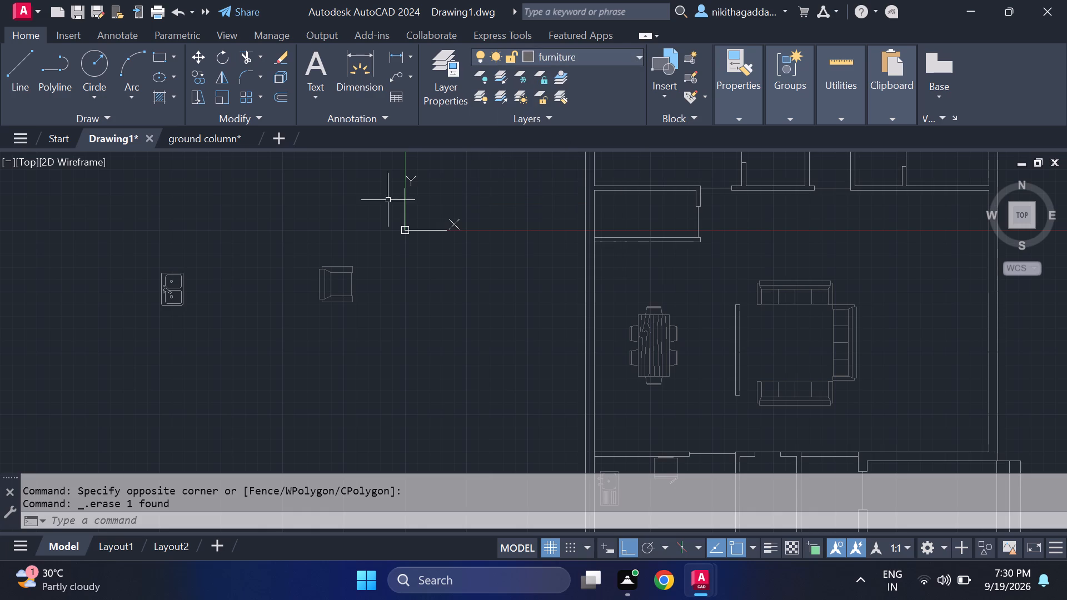
key(l)
key(Return)
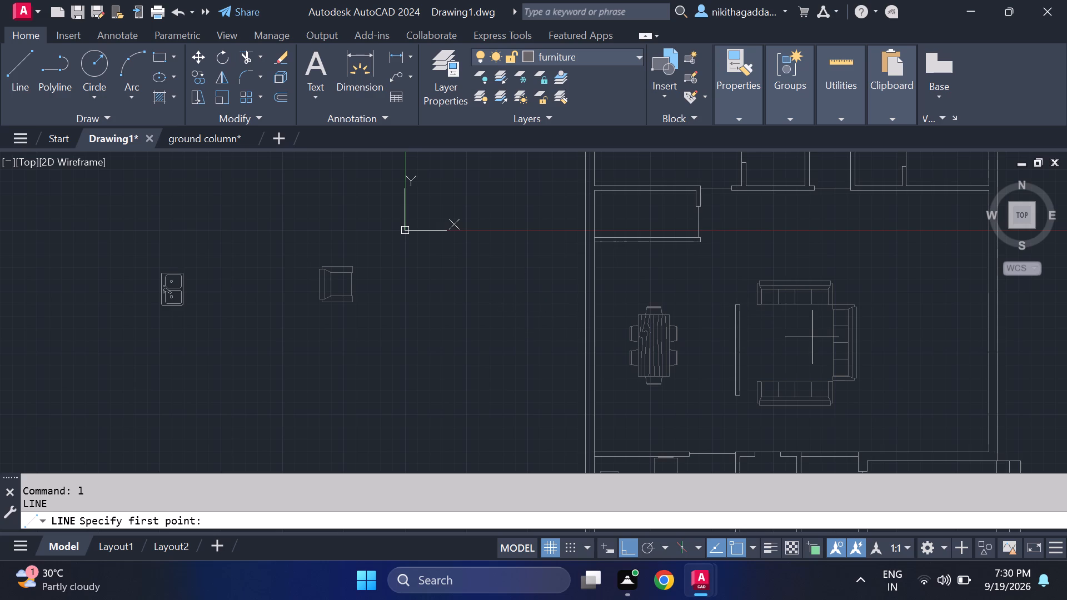
click(778, 327)
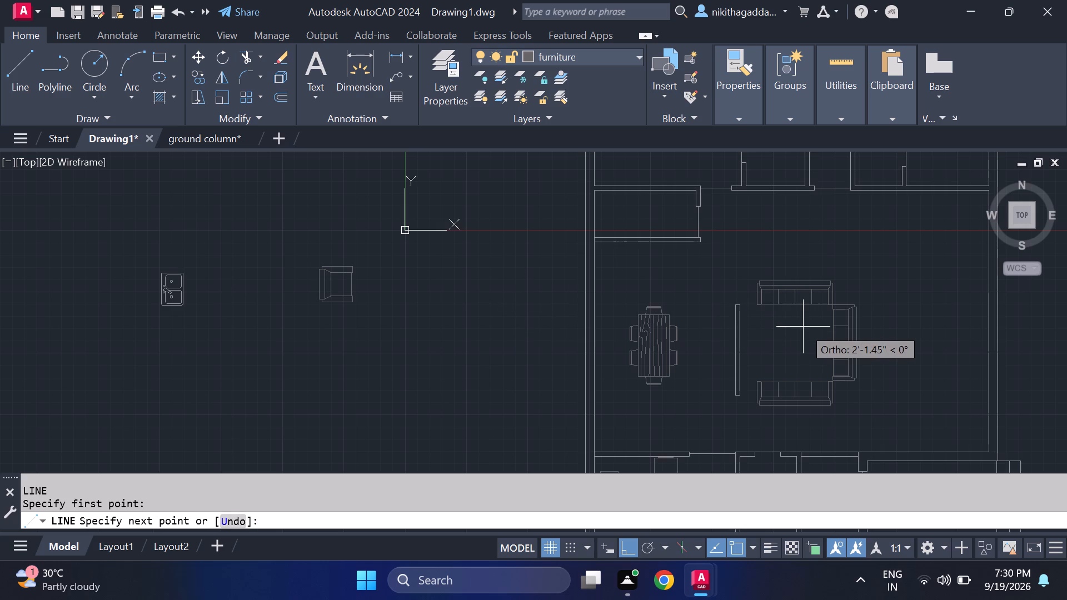
click(804, 326)
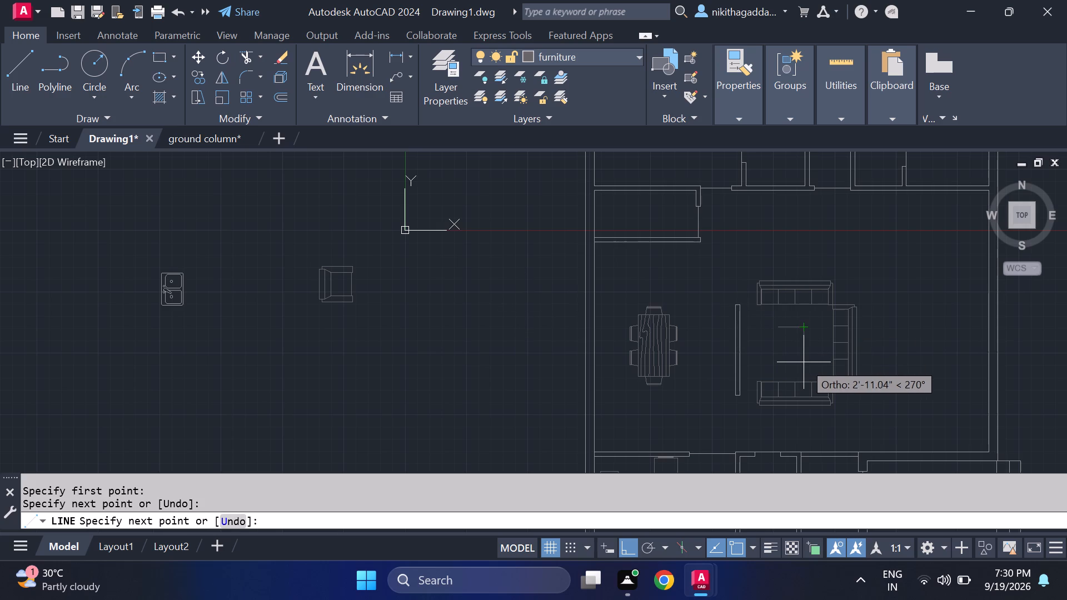
click(803, 362)
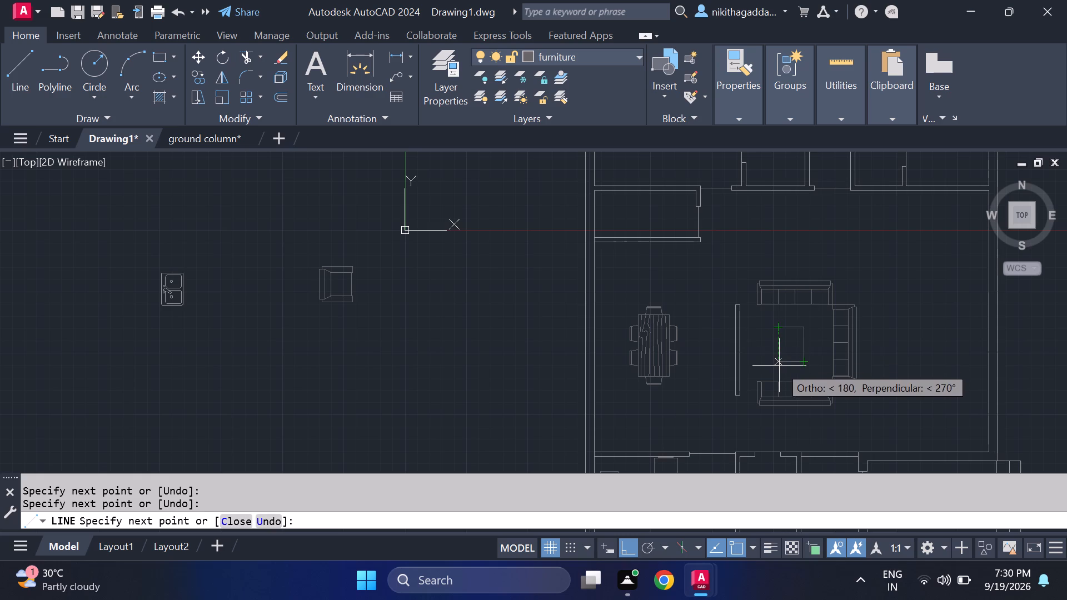
click(779, 366)
click(780, 329)
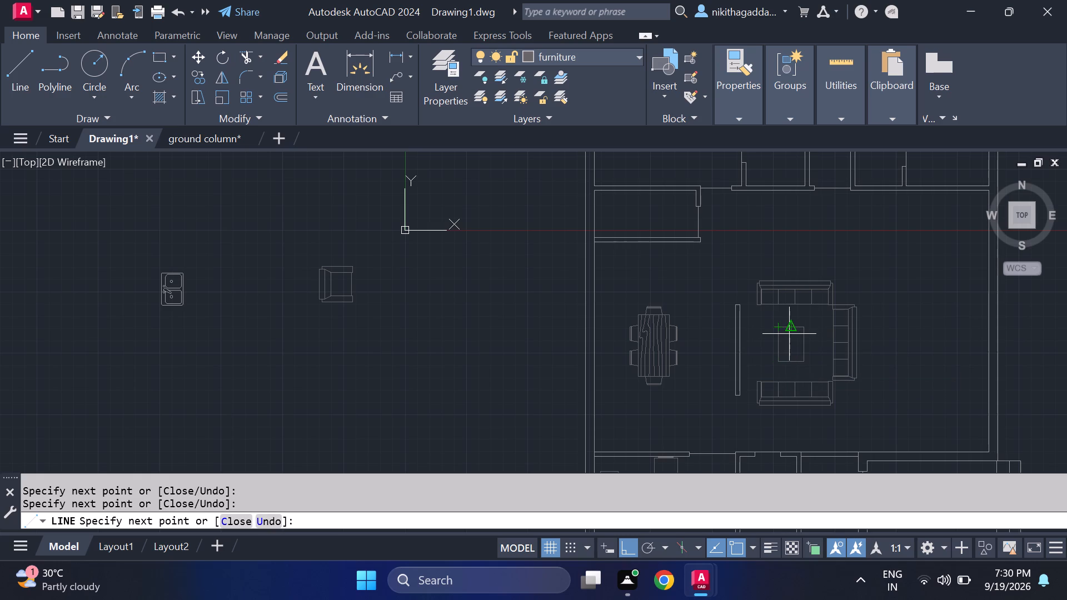
key(Escape)
Draw an inner border of four lines, about 1'-11" wide, just inside the outline of the centre table between the sofas.
scroll(820, 319, down, 2)
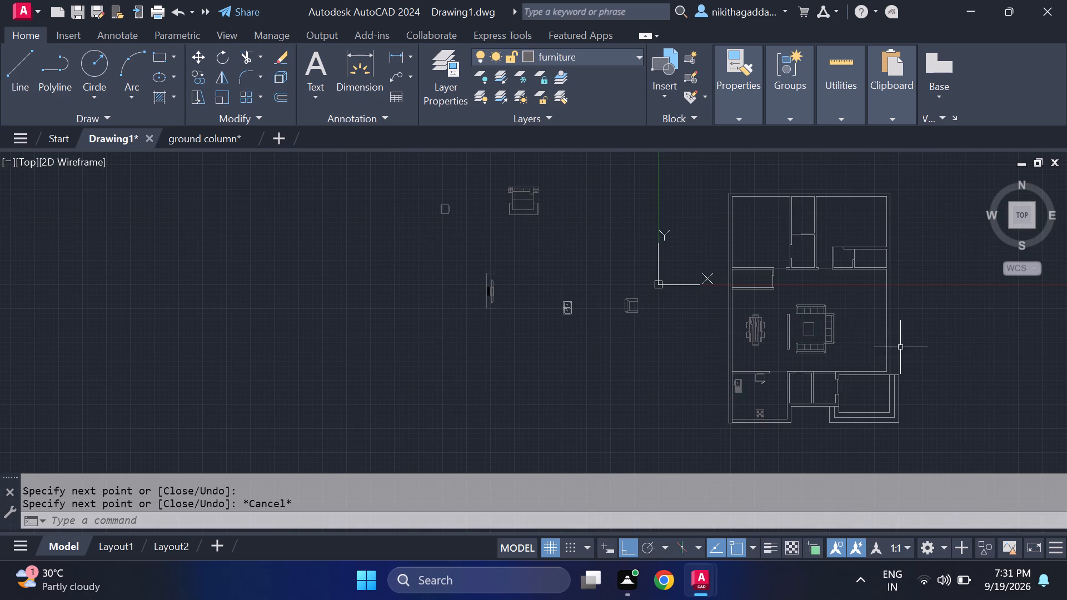
middle_drag(871, 336, 760, 312)
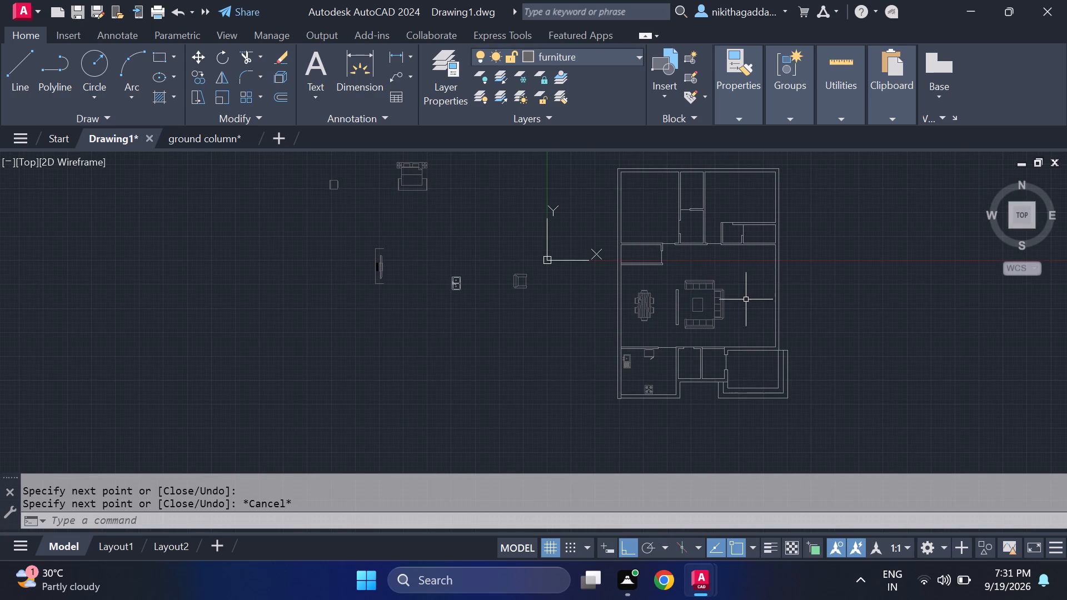
scroll(707, 316, up, 4)
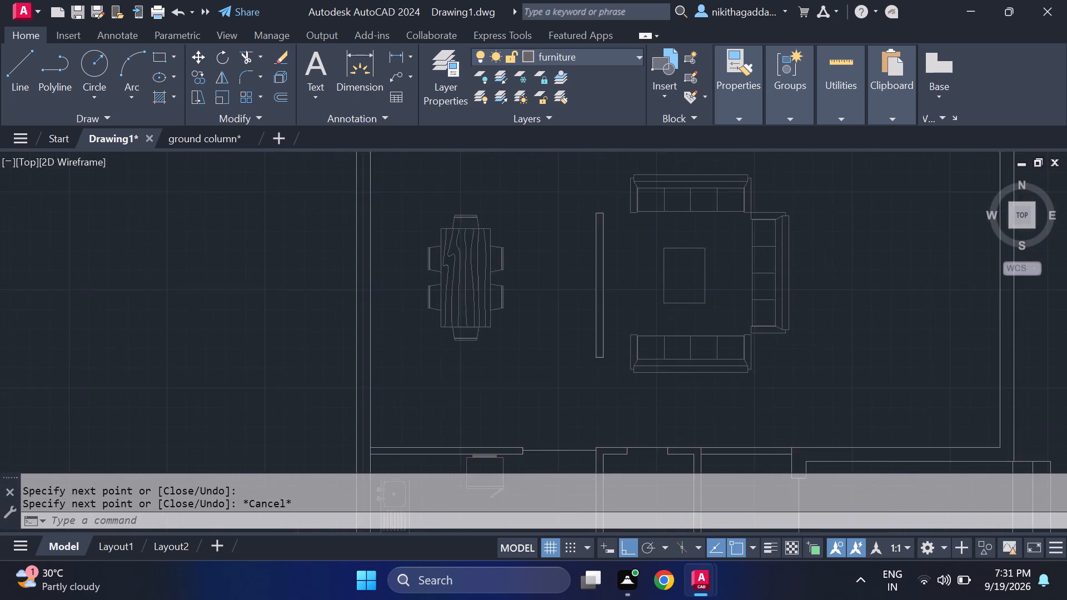
scroll(682, 305, up, 1)
key(l)
key(Return)
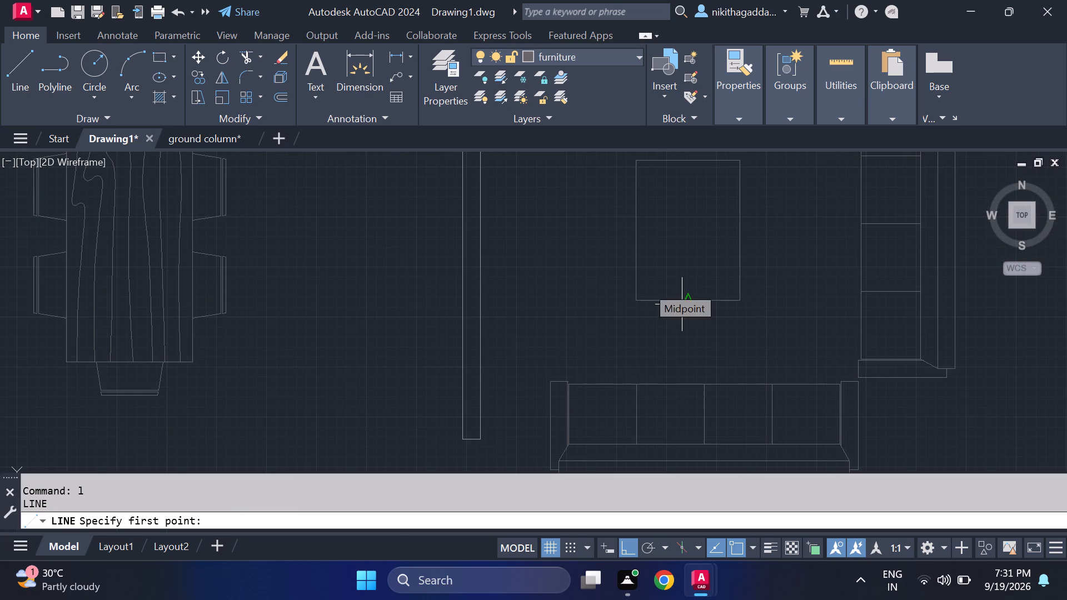
middle_drag(669, 234, 669, 263)
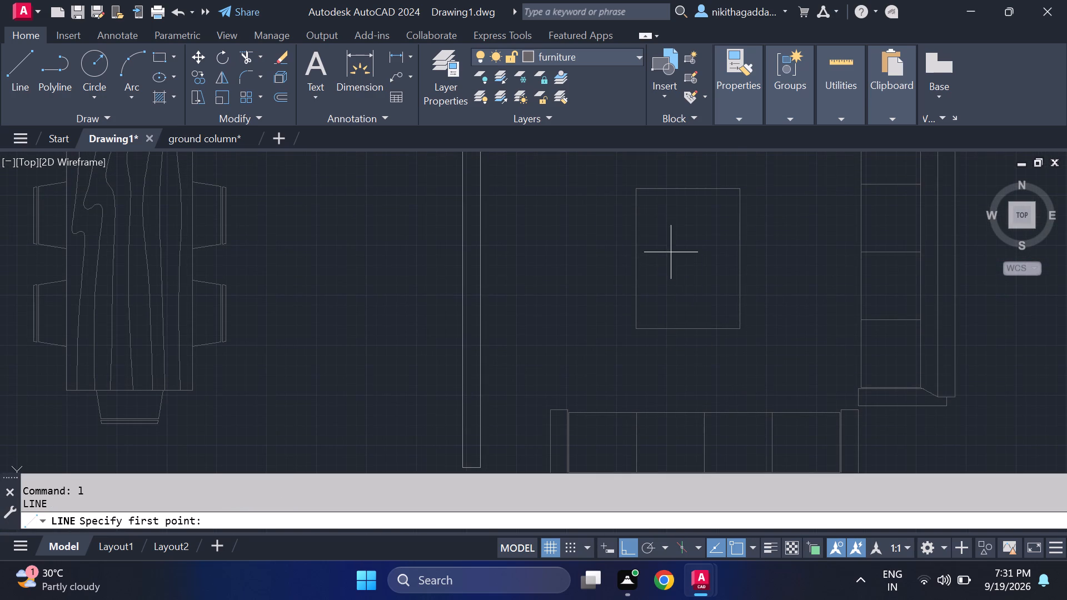
scroll(641, 193, up, 2)
click(639, 194)
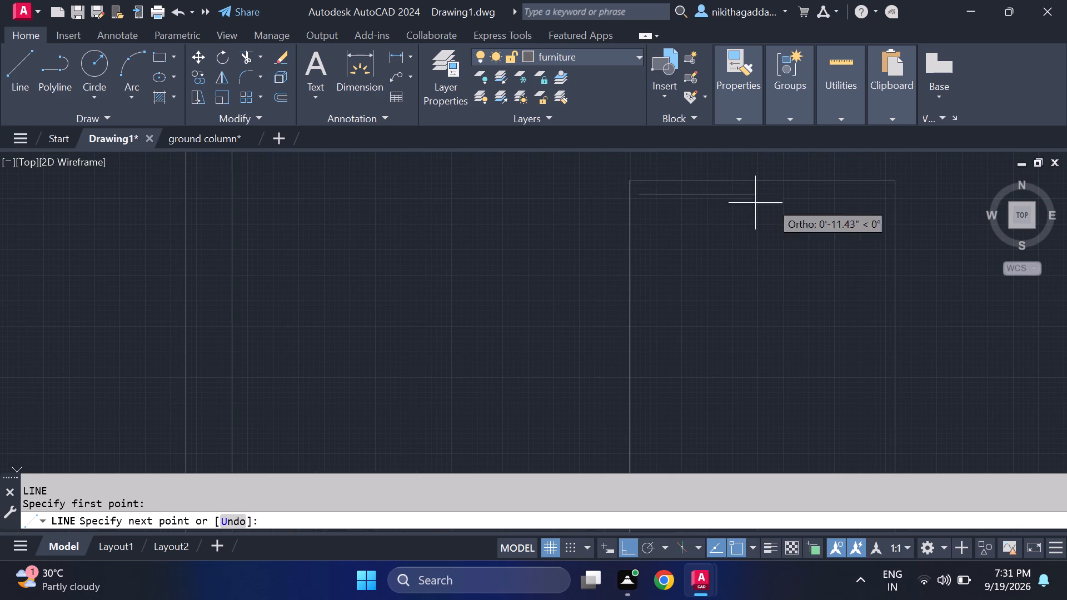
click(881, 198)
scroll(866, 367, down, 2)
middle_drag(859, 398, 852, 316)
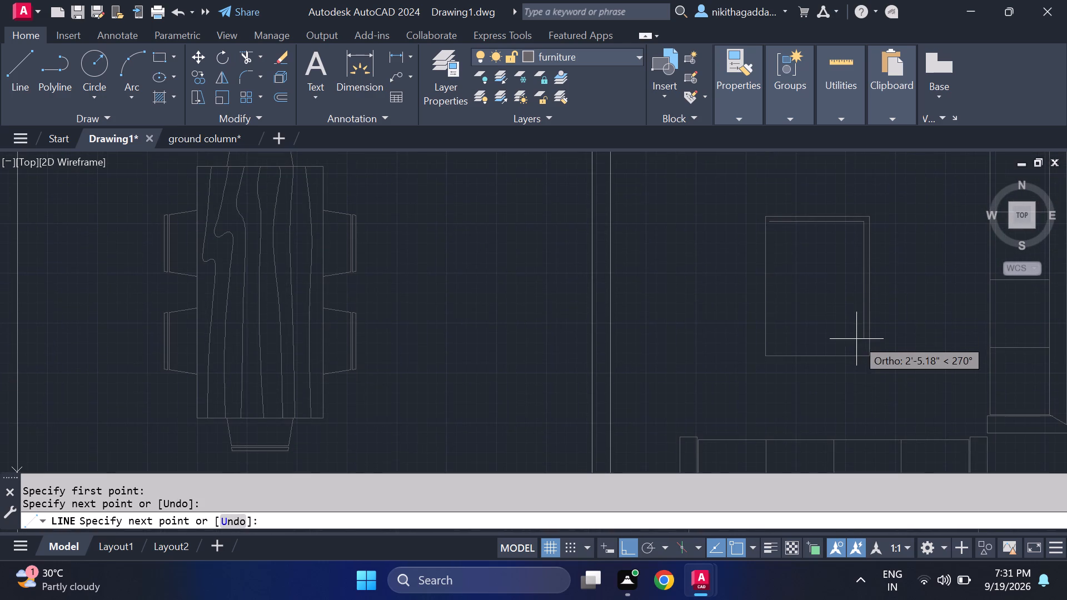
scroll(856, 343, up, 2)
click(879, 364)
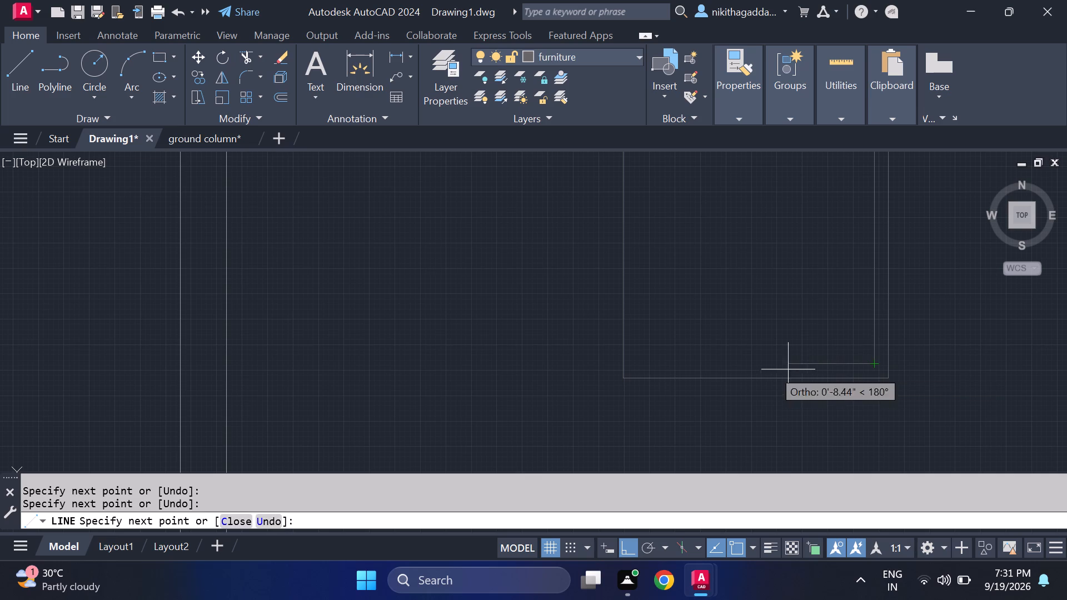
click(636, 364)
middle_drag(659, 206, 665, 388)
scroll(661, 366, down, 1)
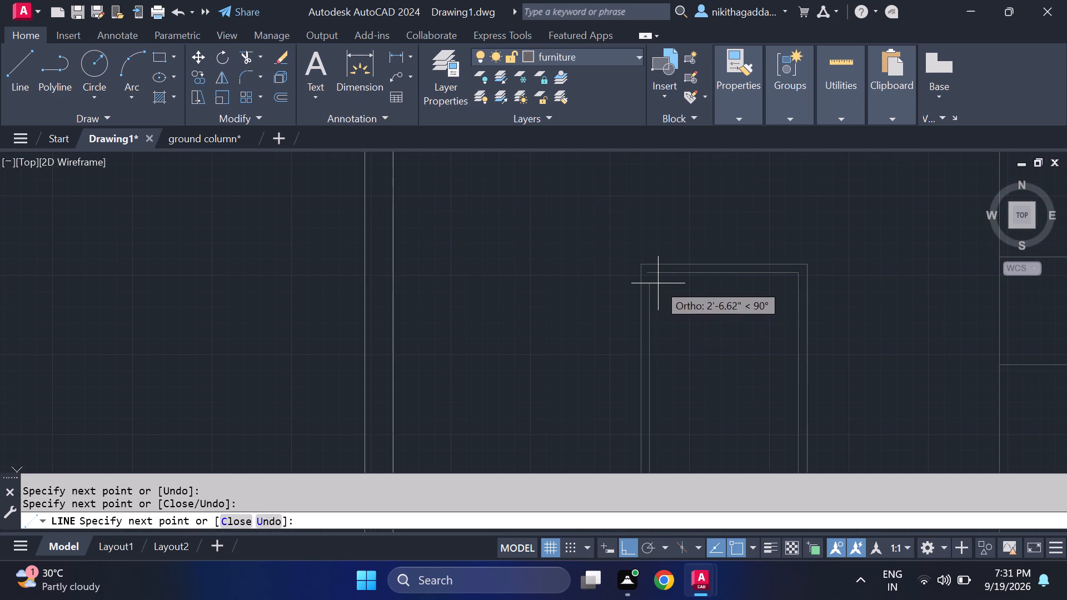
click(654, 275)
key(Return)
scroll(639, 221, down, 2)
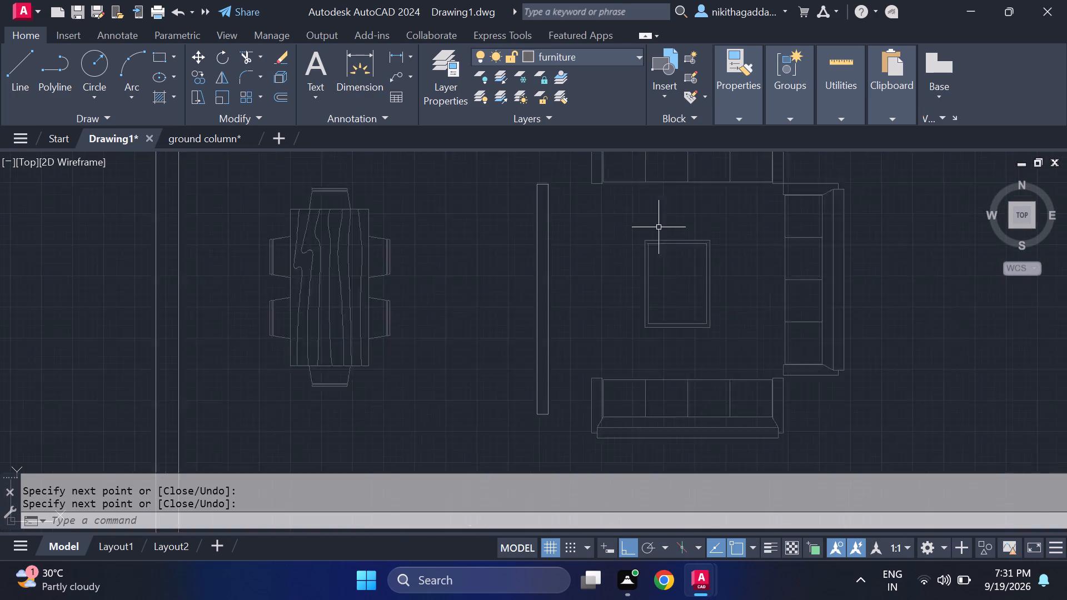
Trim the short overhanging end of the inner border's upper line at the centre table's upper-left corner.
scroll(660, 227, down, 2)
scroll(654, 223, up, 6)
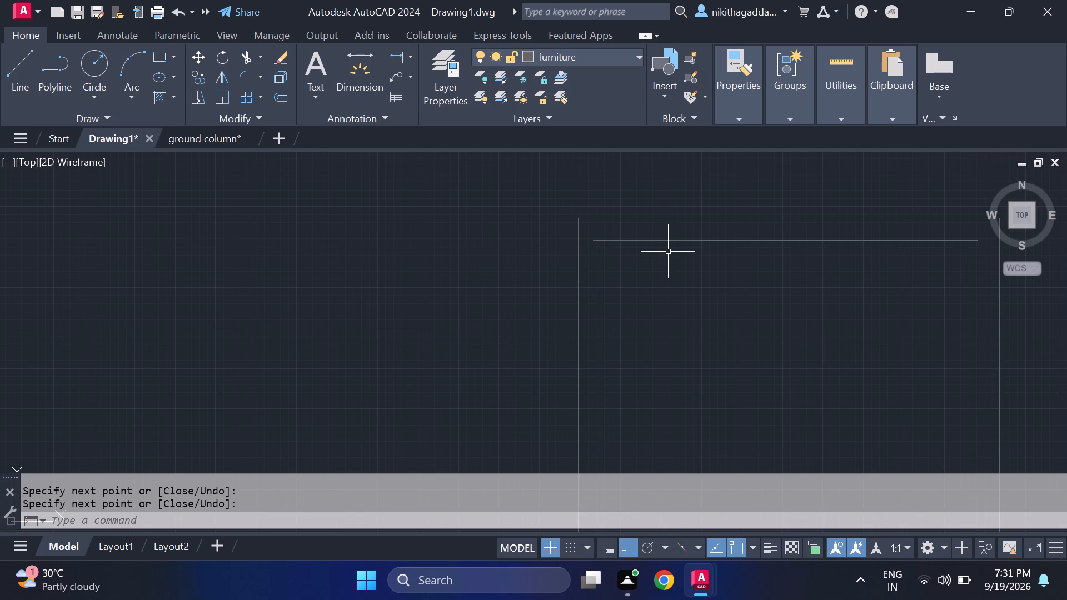
text(tr)
key(Return)
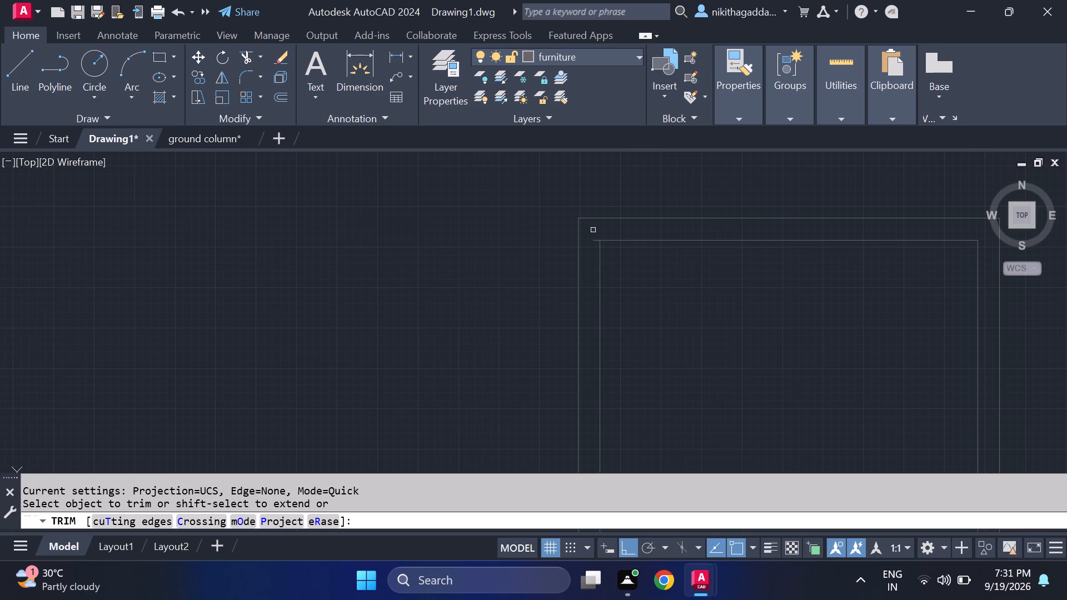
click(592, 242)
scroll(664, 274, down, 4)
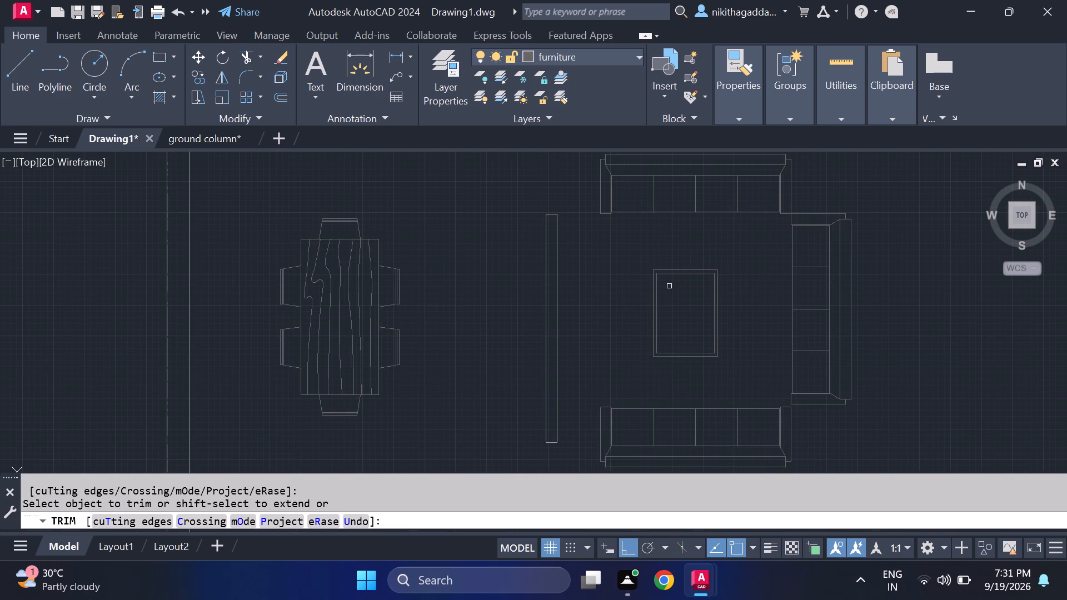
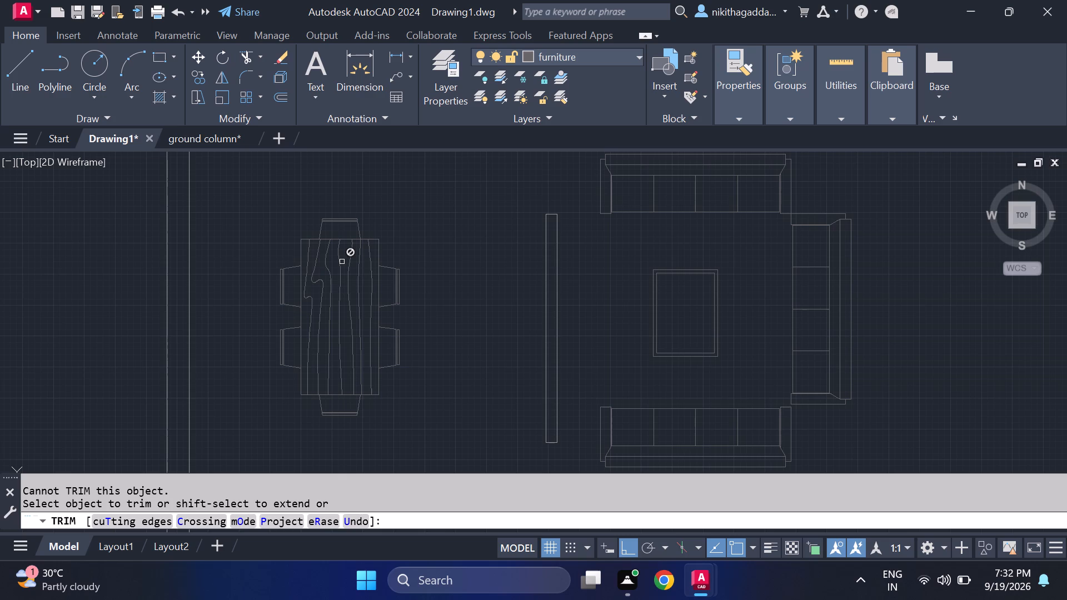
Leave the Trim command and examine the floor plan's furnished rooms and the furniture blocks outside it.
scroll(320, 261, down, 2)
scroll(371, 321, down, 1)
middle_drag(371, 348, 347, 307)
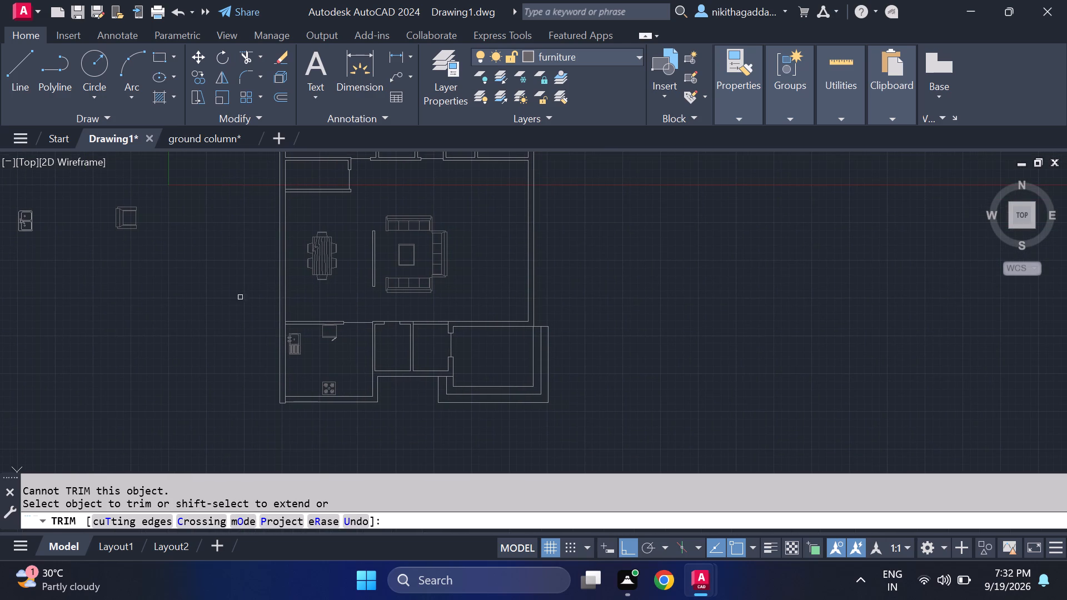
scroll(82, 243, down, 1)
middle_drag(82, 243, 132, 245)
middle_click(132, 245)
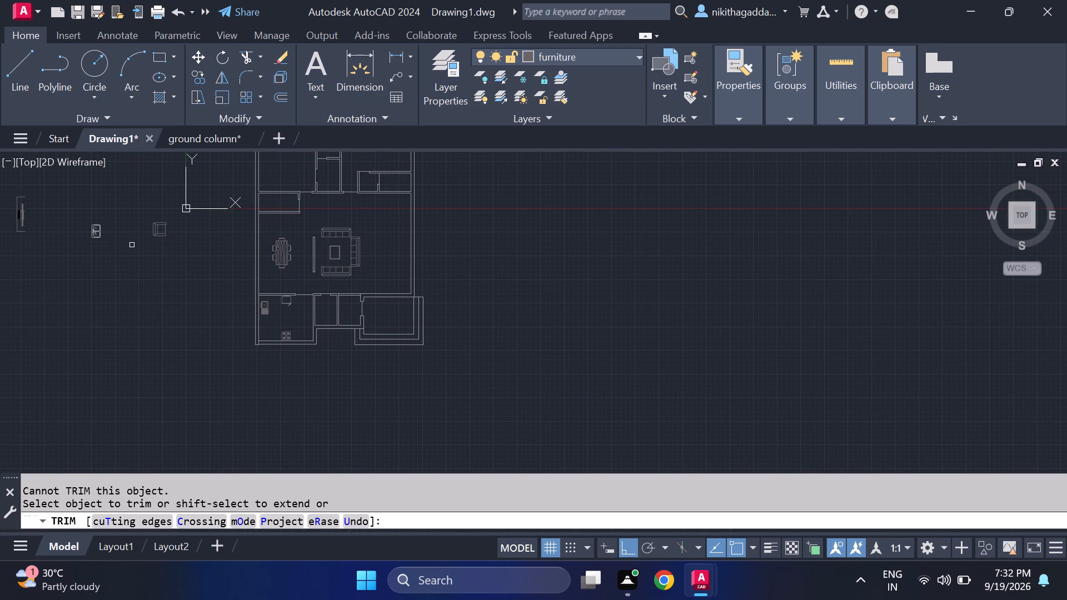
scroll(132, 245, up, 1)
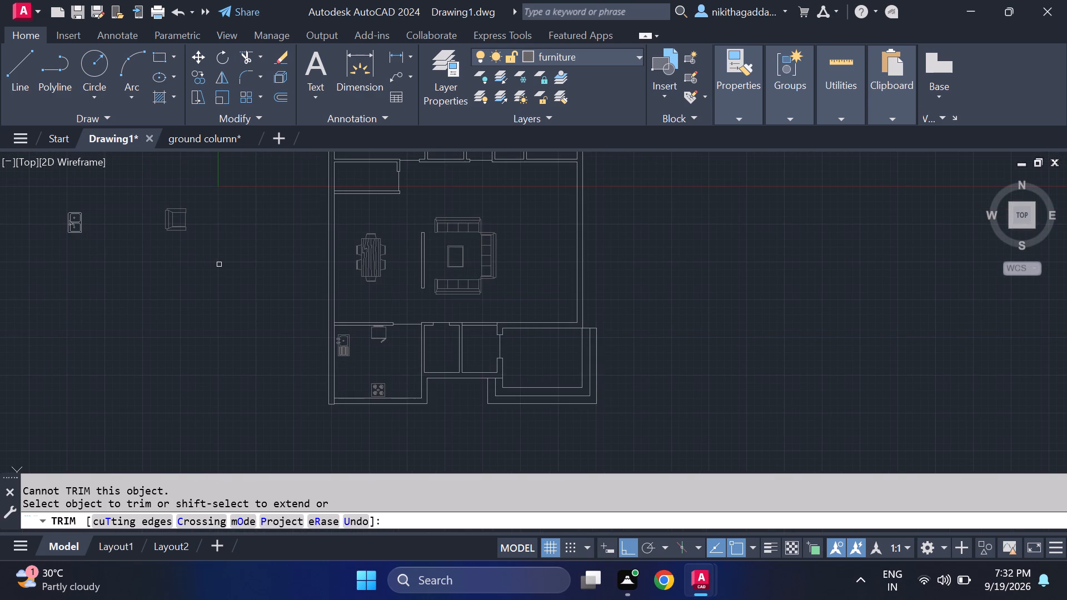
key(Escape)
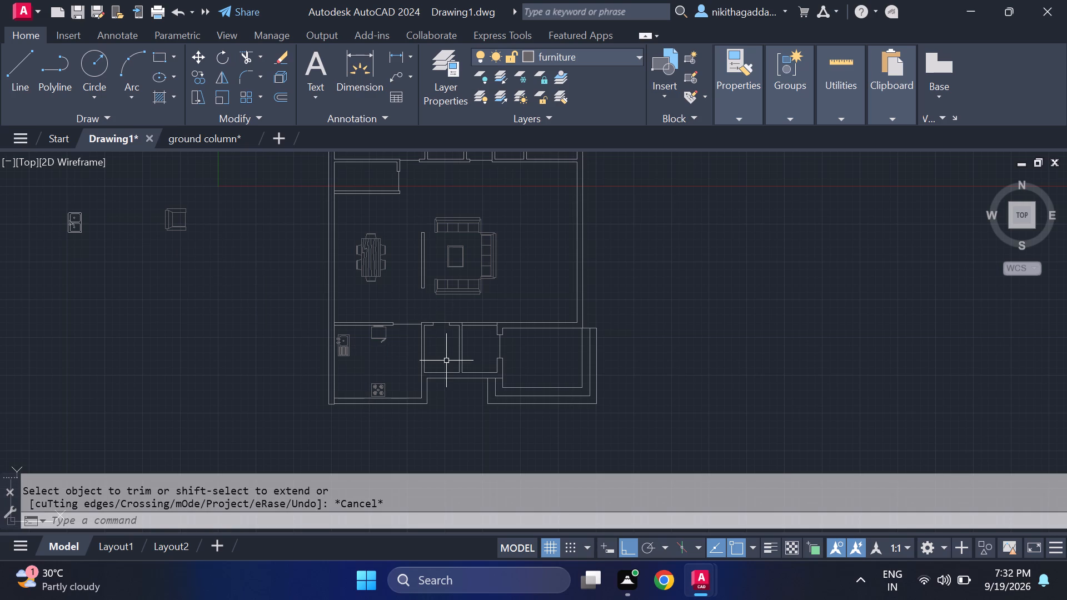
scroll(446, 360, up, 2)
scroll(473, 359, down, 1)
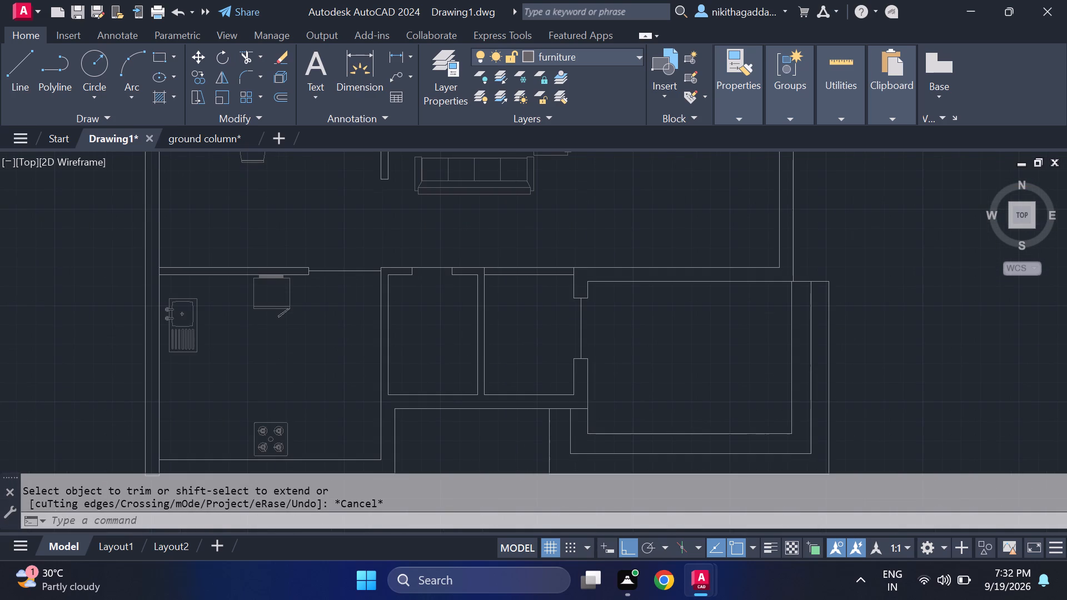
middle_drag(328, 337, 351, 429)
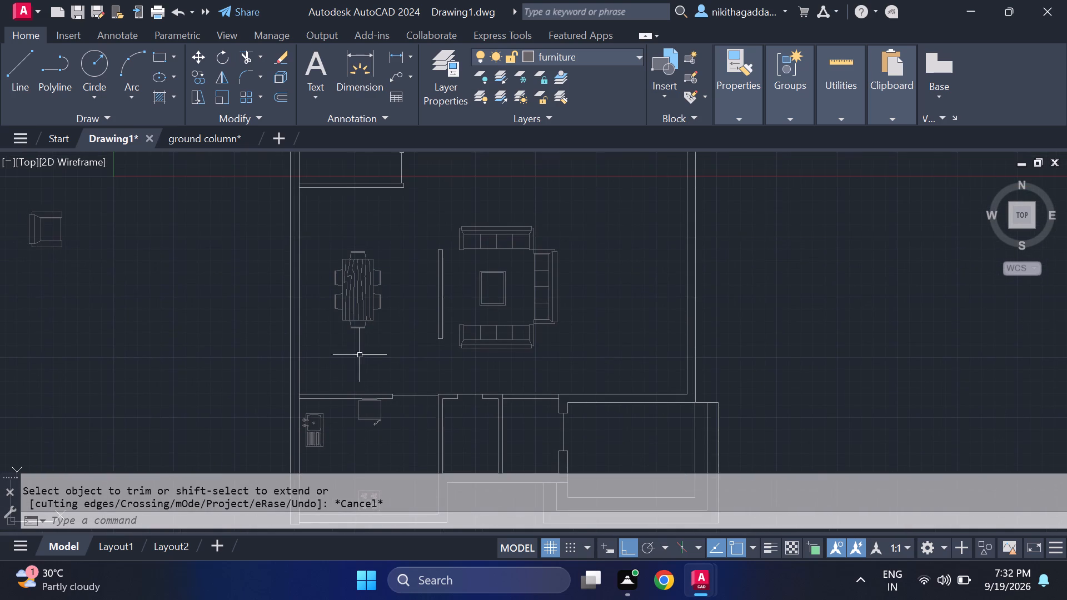
middle_drag(486, 309, 522, 381)
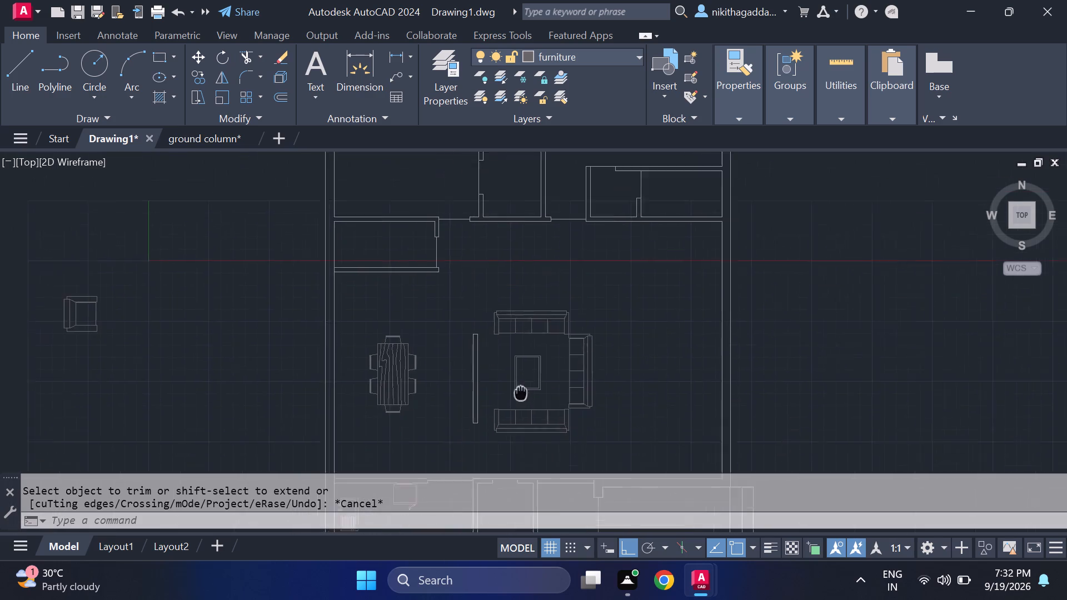
middle_drag(522, 381, 546, 332)
Rotate the double bed block outside the plan 90° counterclockwise about its middle, so the headboard faces left.
scroll(154, 333, down, 2)
middle_drag(55, 262, 212, 318)
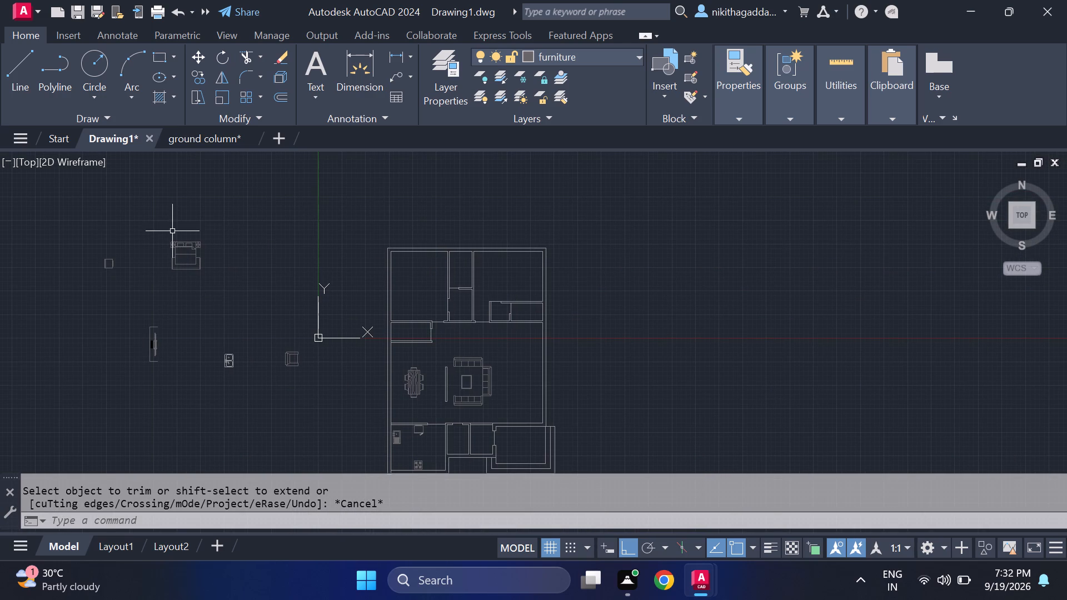
scroll(172, 231, up, 1)
drag(266, 221, 241, 239)
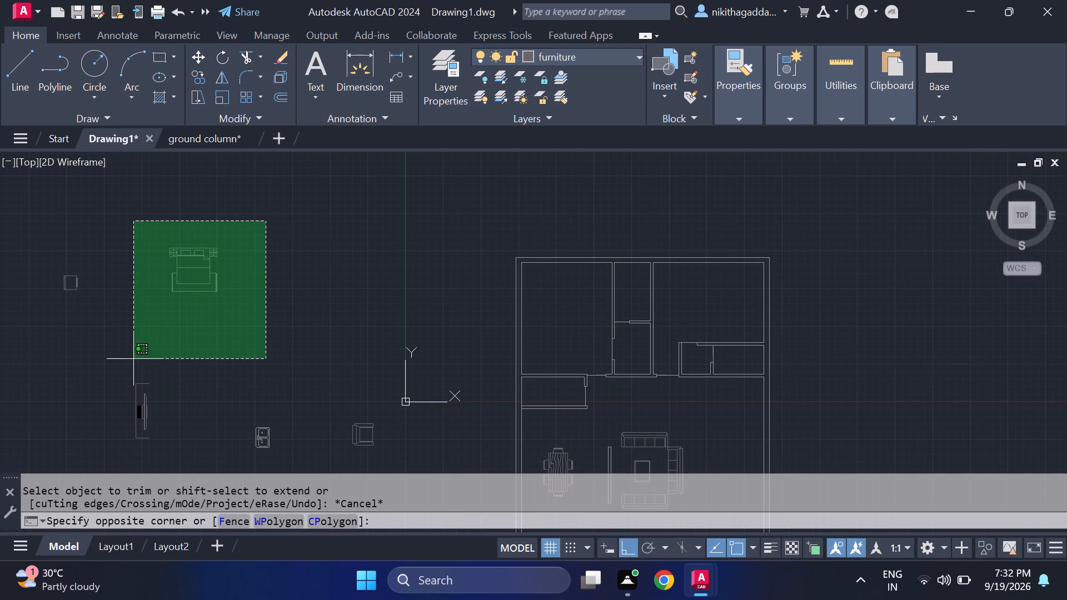
click(149, 334)
text(ro)
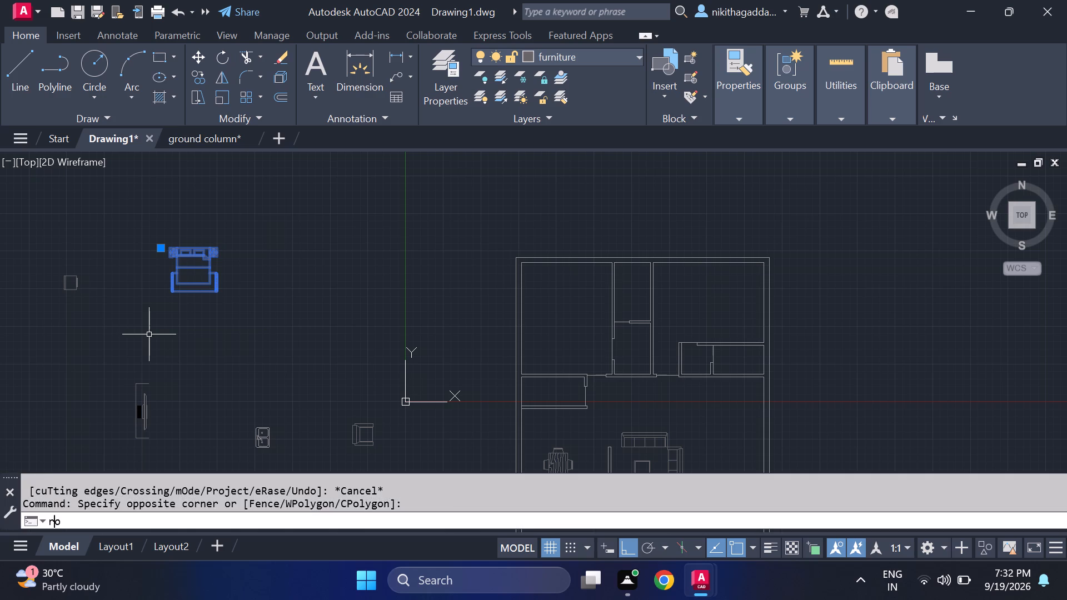
key(Return)
scroll(190, 259, up, 2)
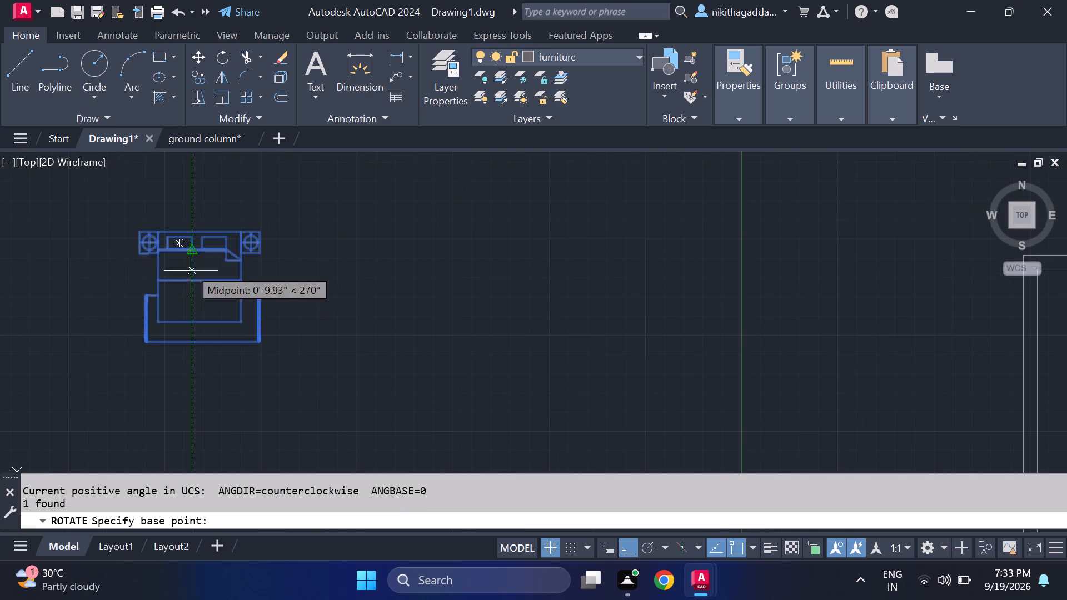
click(193, 283)
click(127, 168)
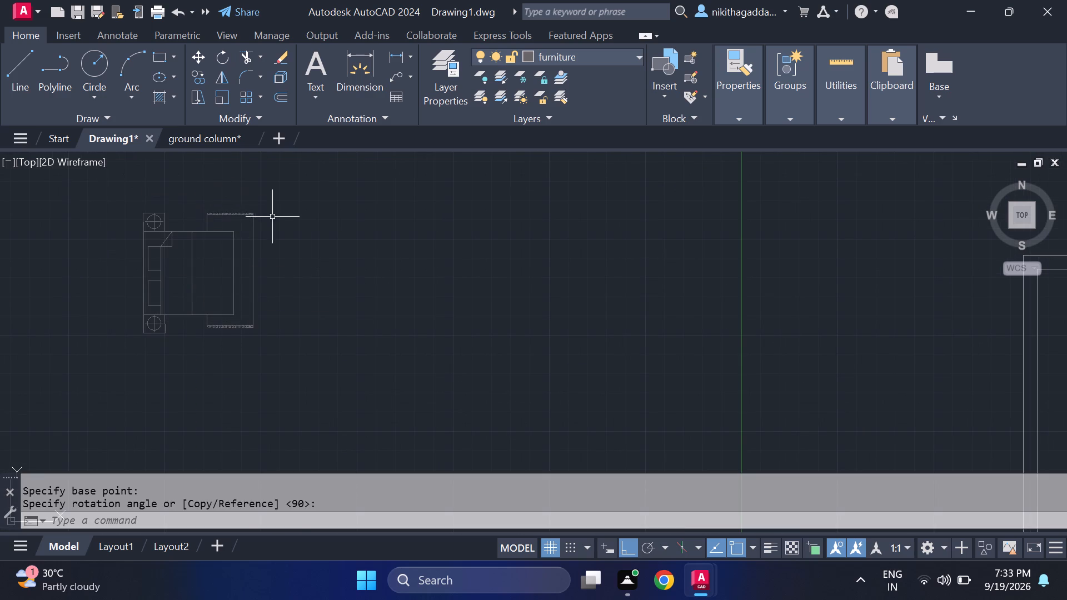
Copy the rotated bed block once, placing the duplicate horizontally to the right of the original in the empty space.
click(282, 215)
click(67, 366)
key(r)
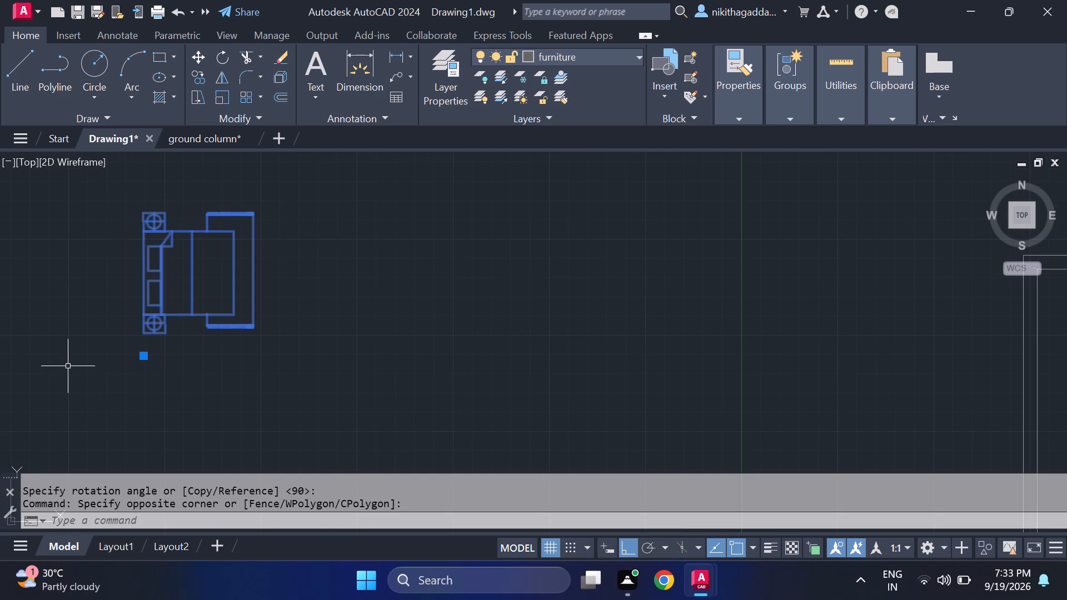
key(BackSpace)
text(co)
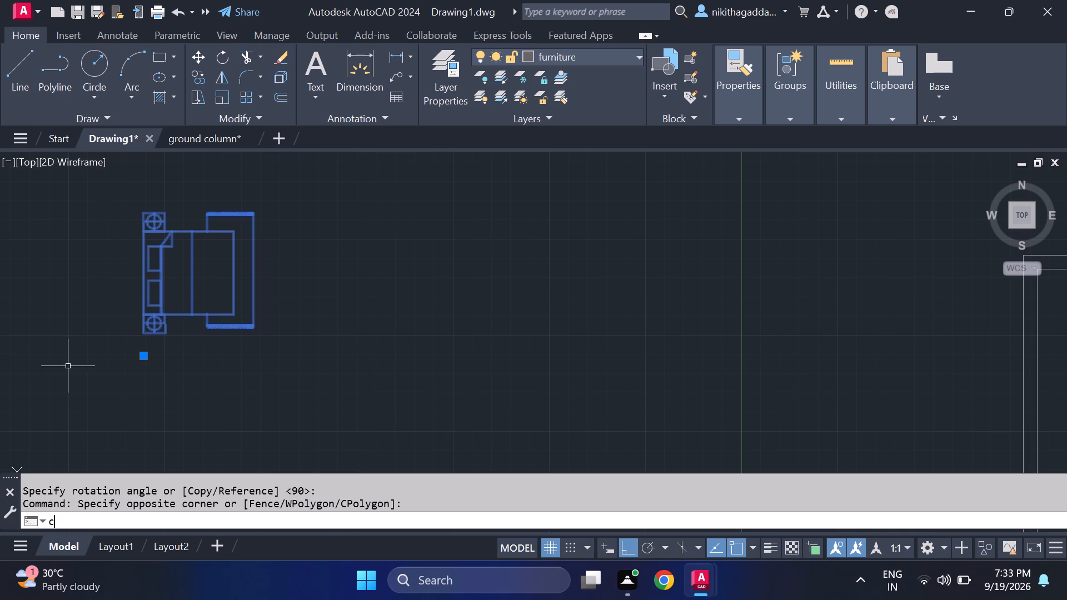
key(Return)
click(187, 276)
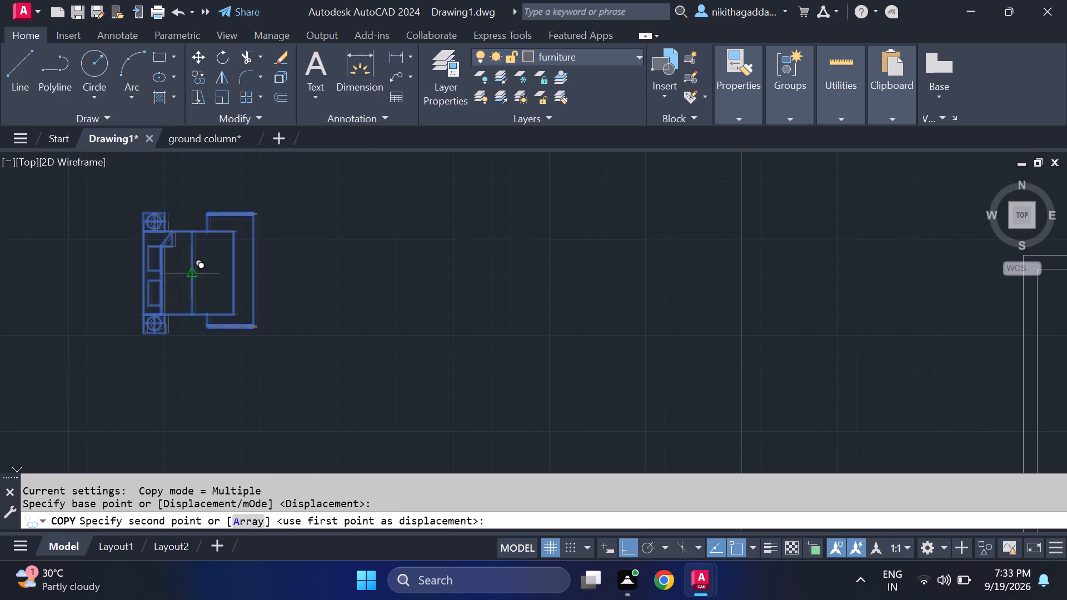
click(452, 290)
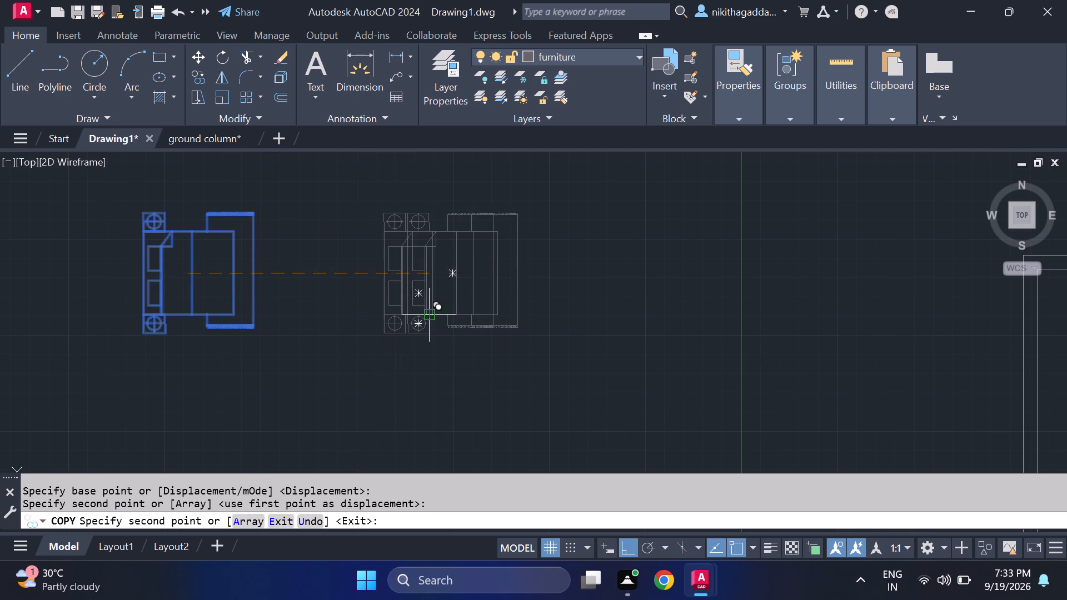
key(Escape)
Rotate the copied bed 90° counterclockwise about its middle, so the headboard faces down.
drag(585, 183, 577, 186)
click(385, 390)
text(ro)
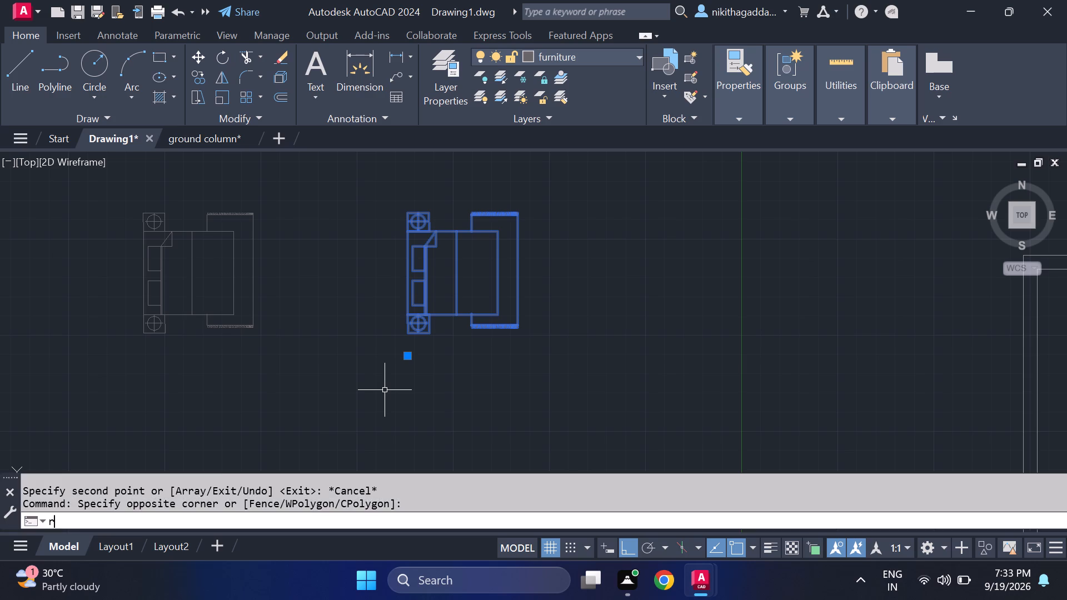
key(Return)
click(455, 269)
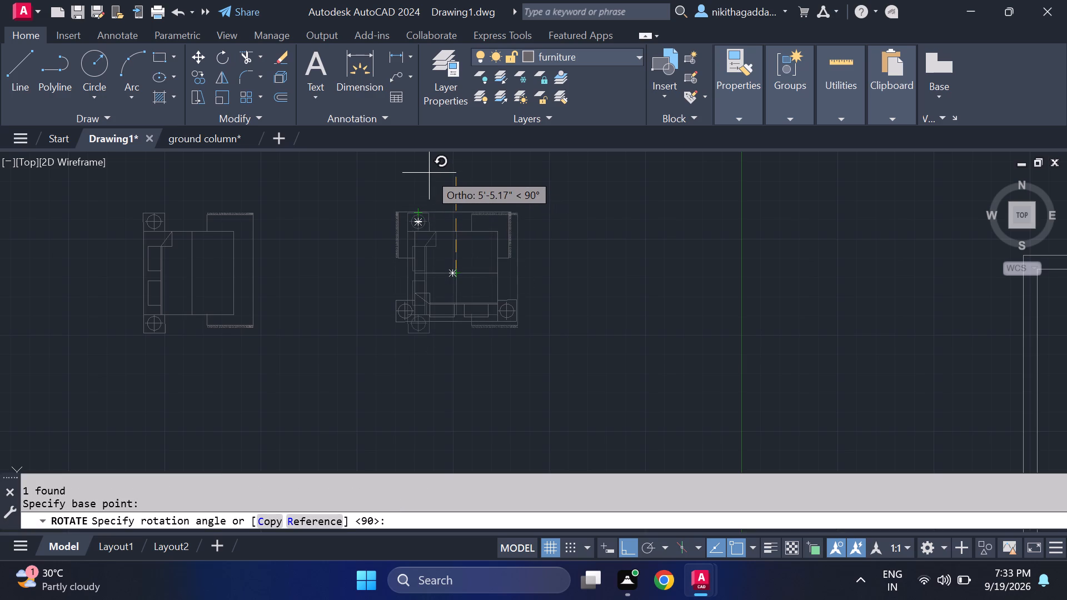
click(417, 163)
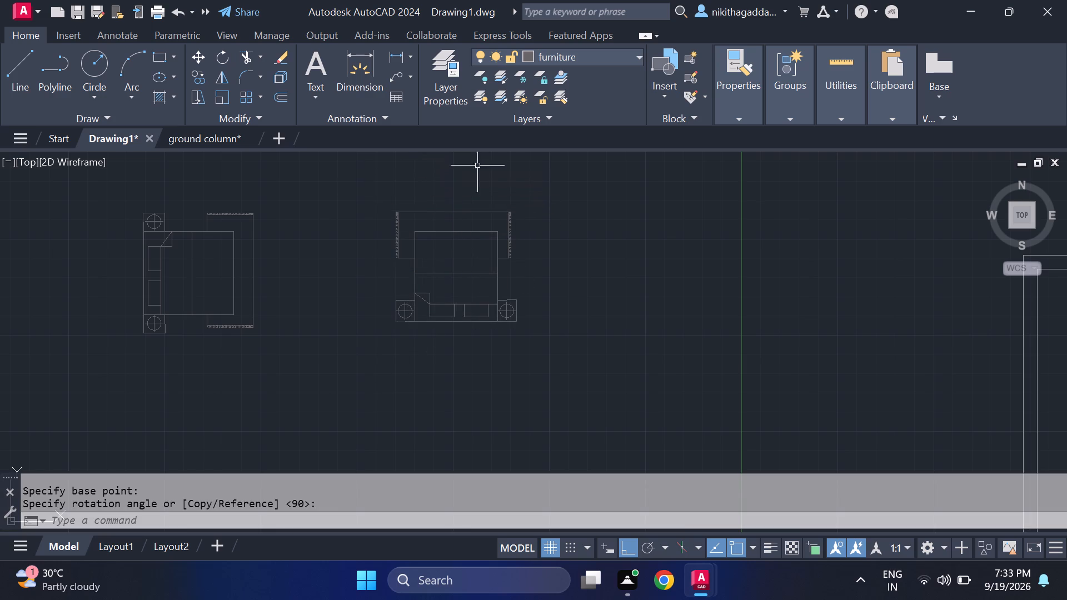
Move the copied bed by its headboard midpoint into the upper-right bedroom, with Ortho off, against the wall above the small rooms.
drag(550, 170, 528, 190)
click(330, 394)
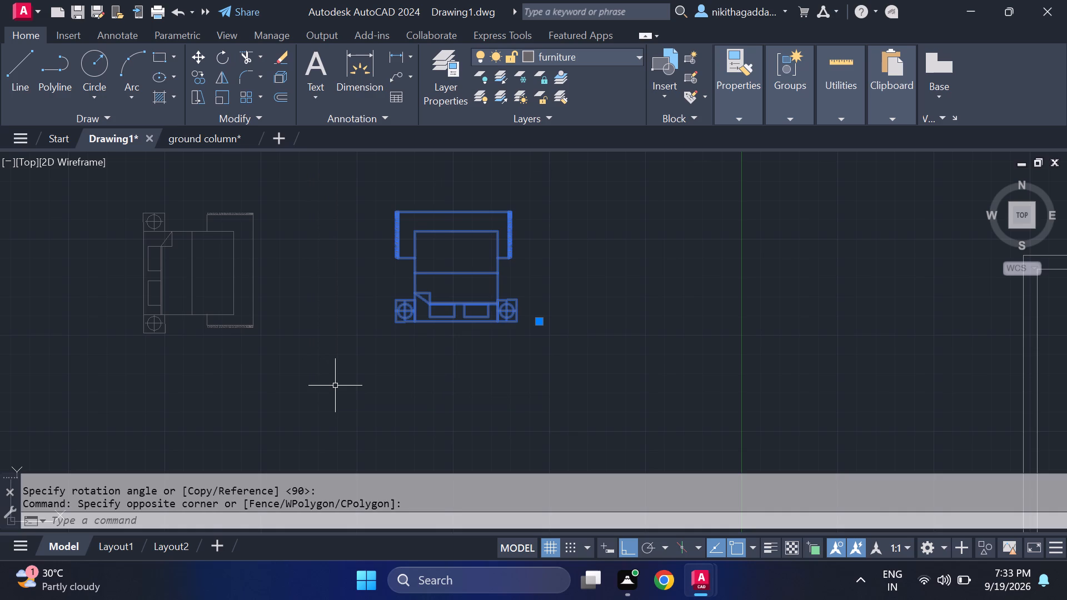
key(m)
key(Return)
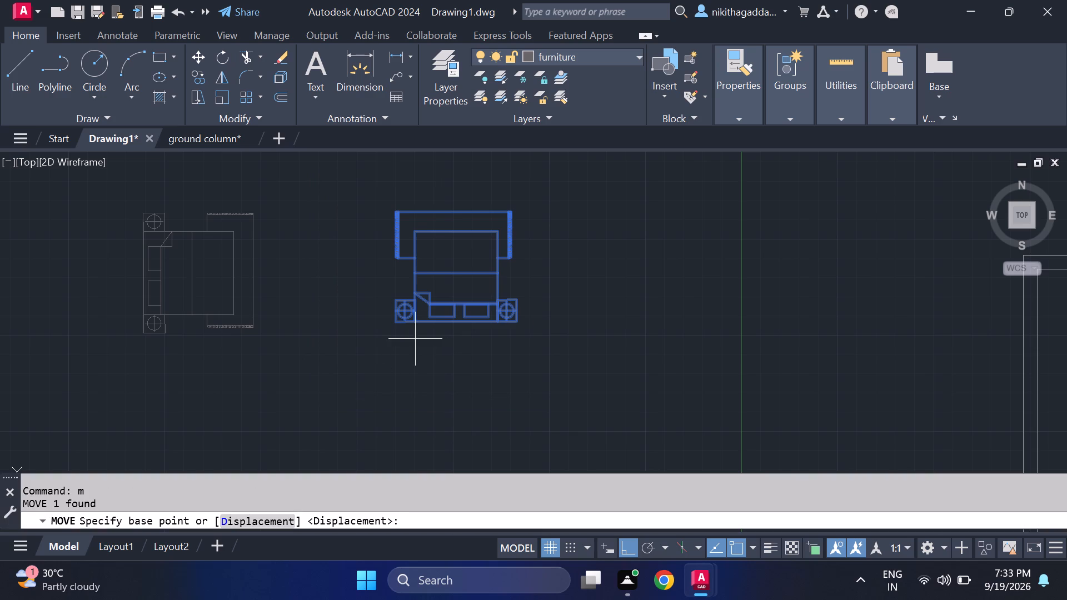
click(456, 323)
scroll(585, 316, down, 3)
middle_drag(616, 319, 615, 319)
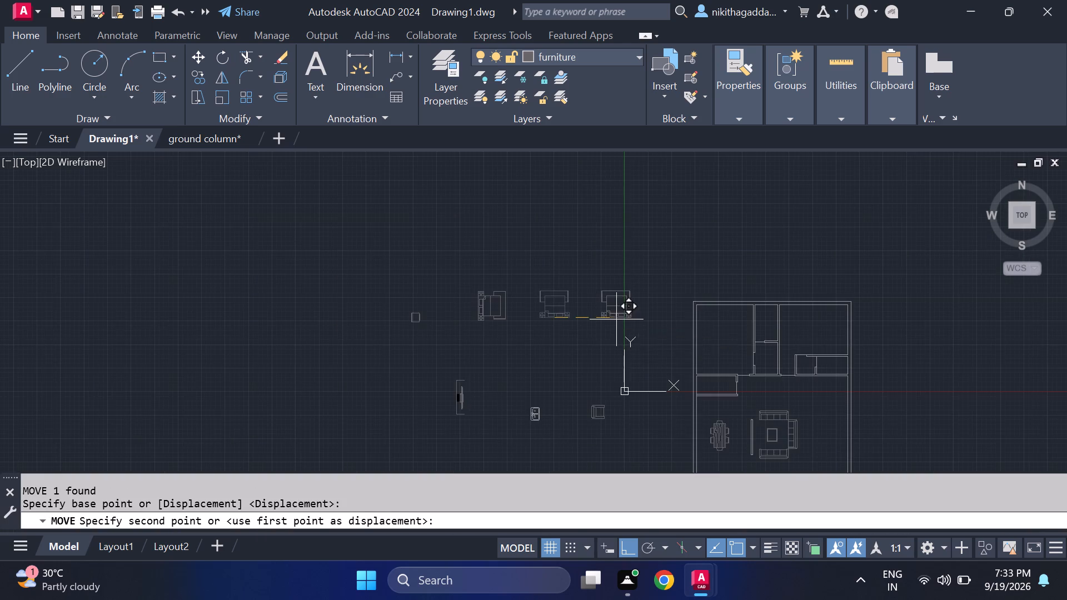
middle_drag(615, 319, 331, 318)
key(F8)
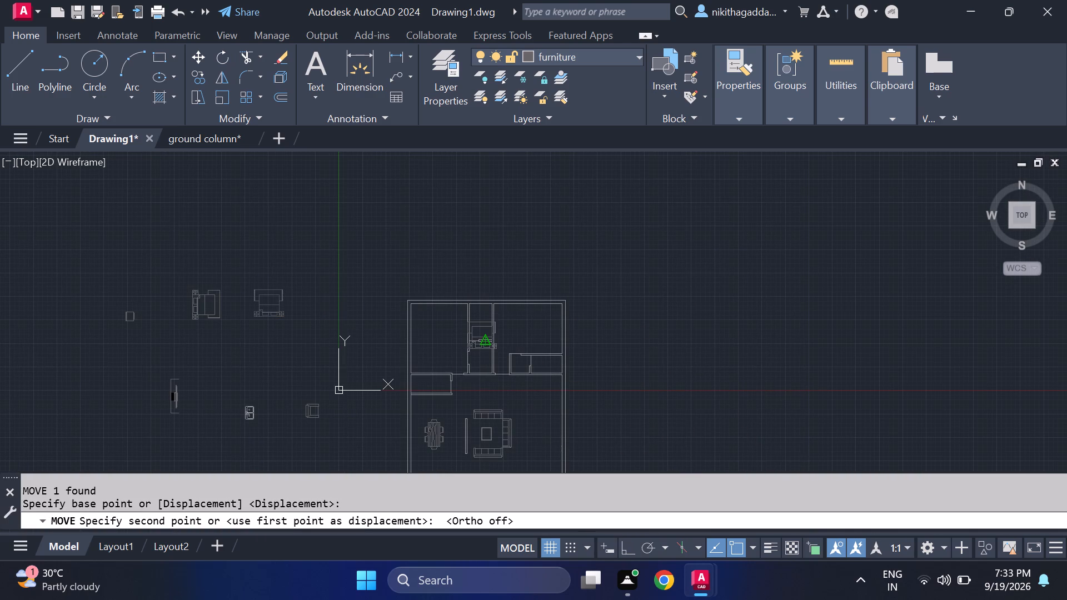
scroll(571, 351, up, 3)
scroll(477, 347, up, 2)
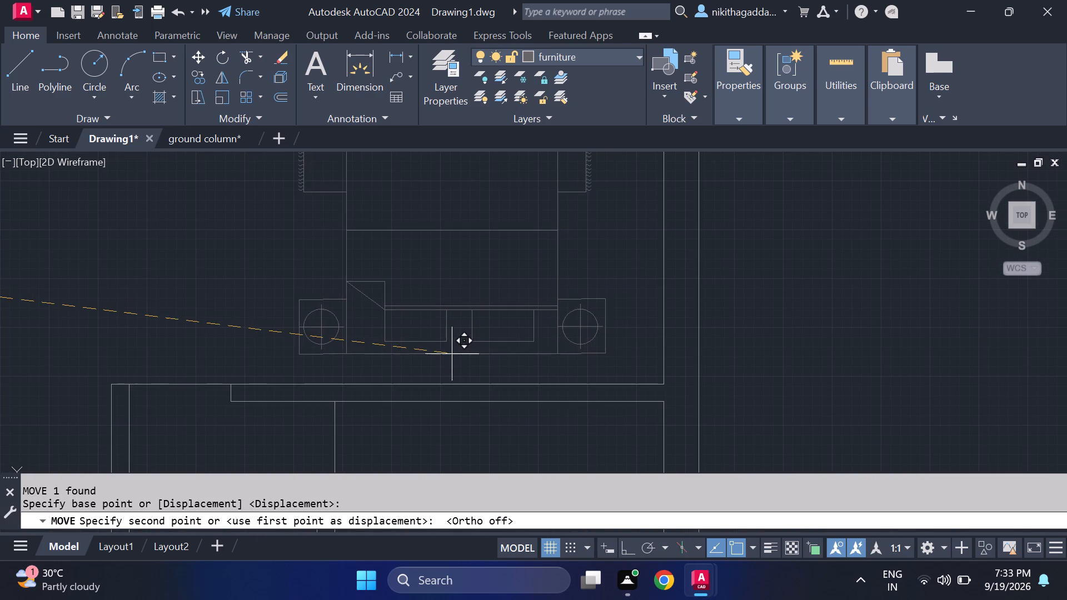
click(495, 377)
Move the original bed by its headboard side into the upper-left bedroom, placing the headboard close to the left outer wall.
scroll(369, 323, down, 2)
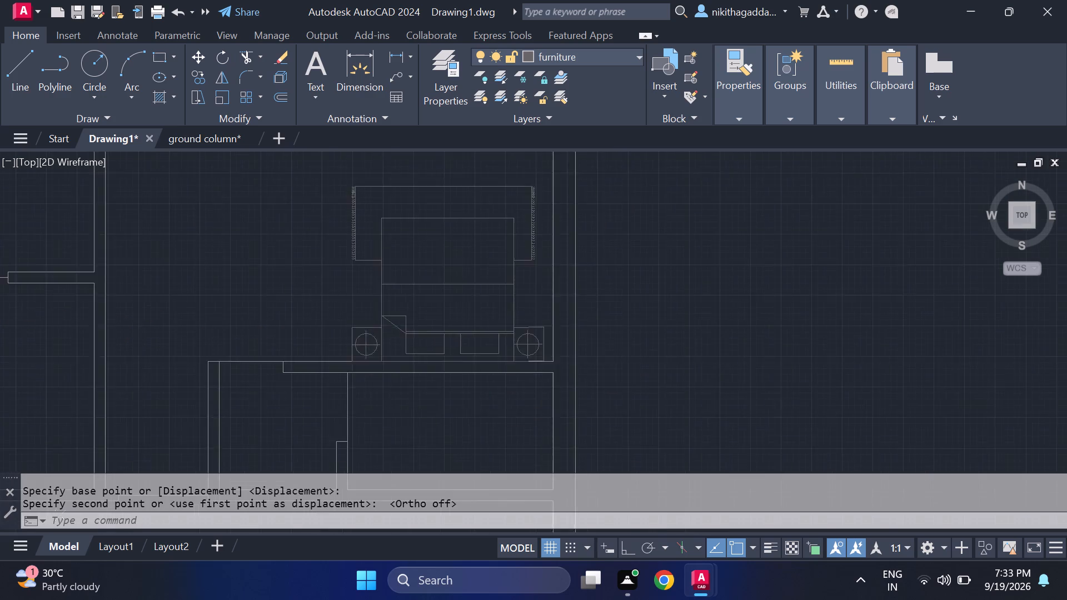
scroll(369, 323, down, 1)
middle_drag(193, 363, 494, 314)
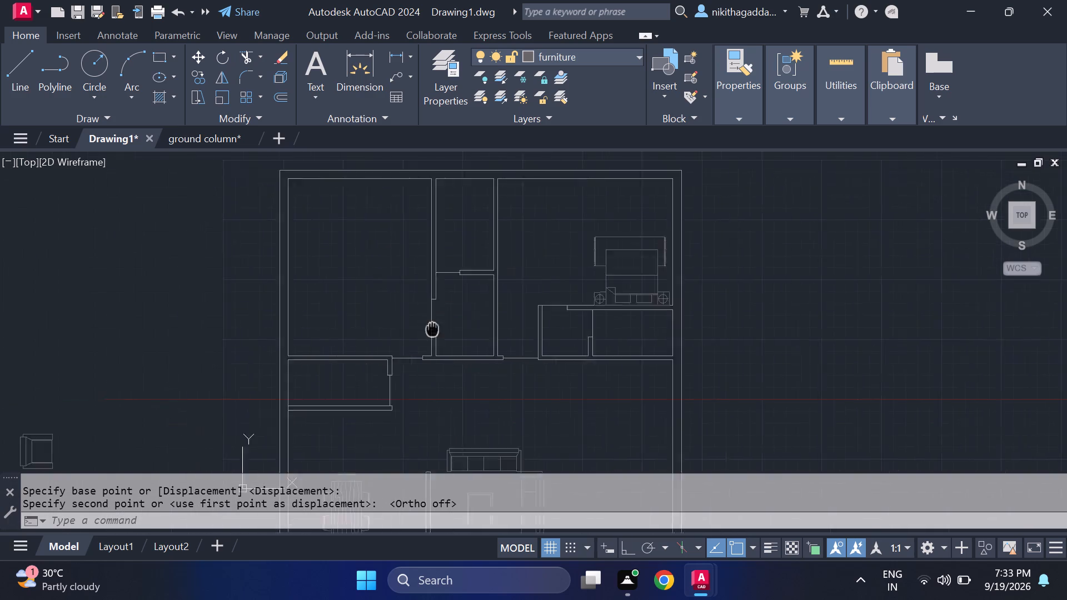
middle_drag(494, 314, 774, 295)
scroll(212, 288, down, 2)
scroll(164, 236, up, 2)
drag(260, 184, 247, 189)
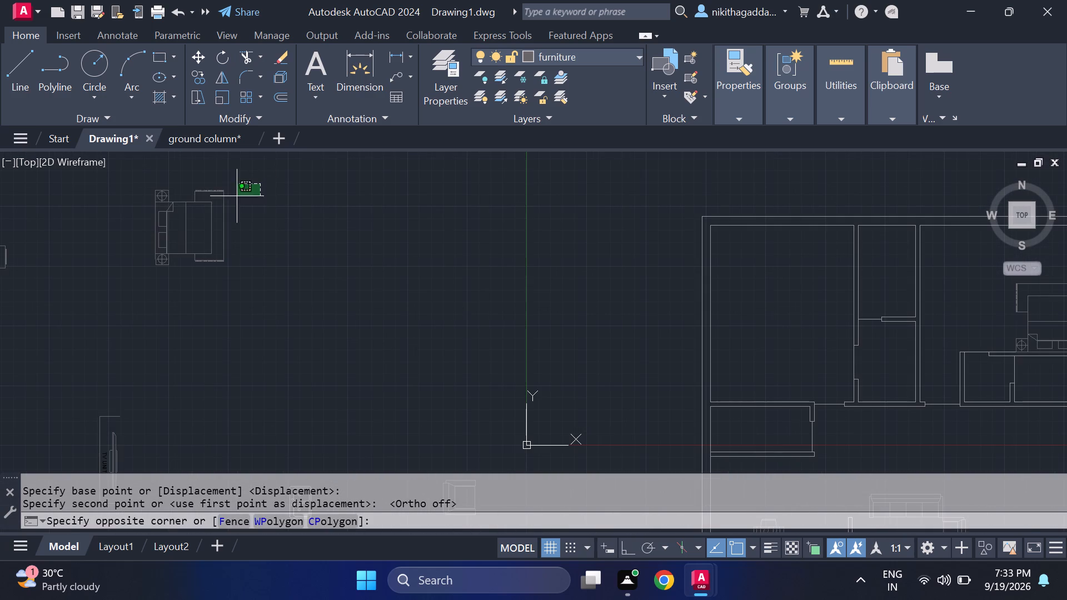
click(122, 277)
key(m)
key(Return)
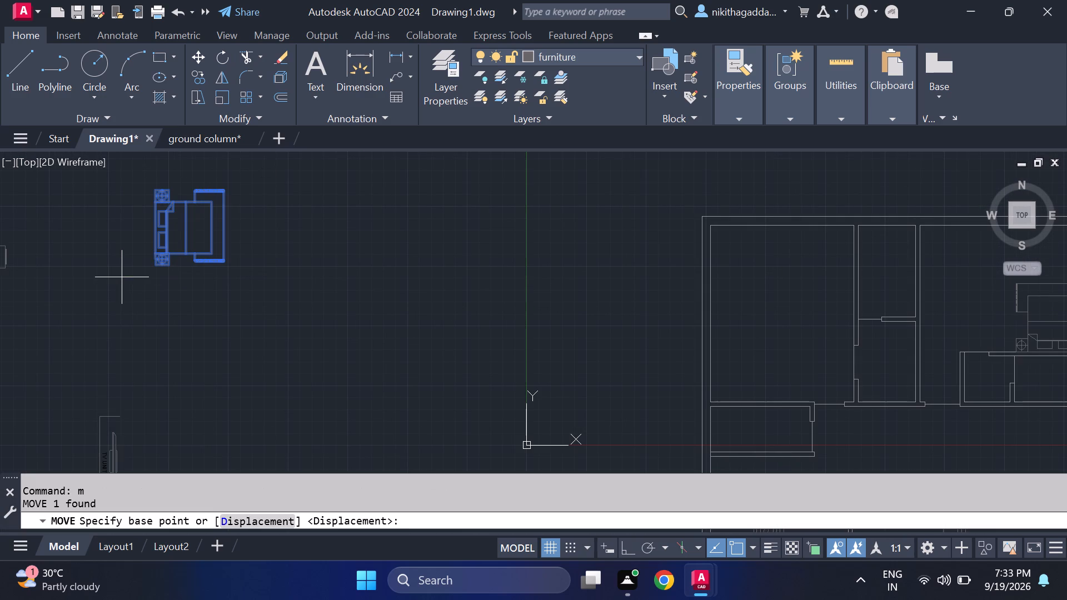
click(147, 225)
scroll(542, 260, down, 2)
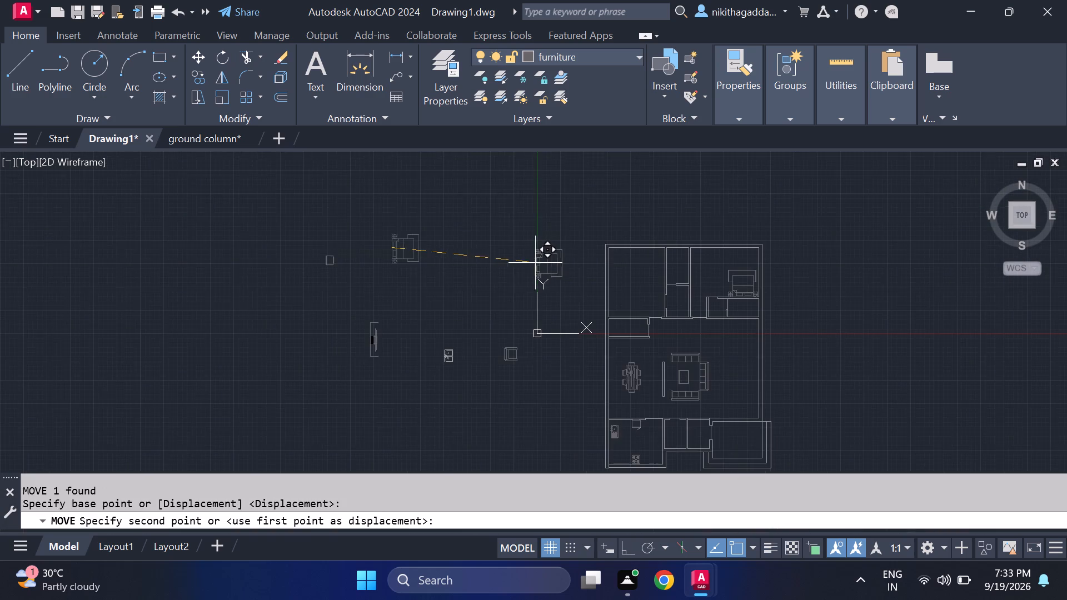
middle_drag(489, 261, 277, 270)
scroll(432, 276, up, 3)
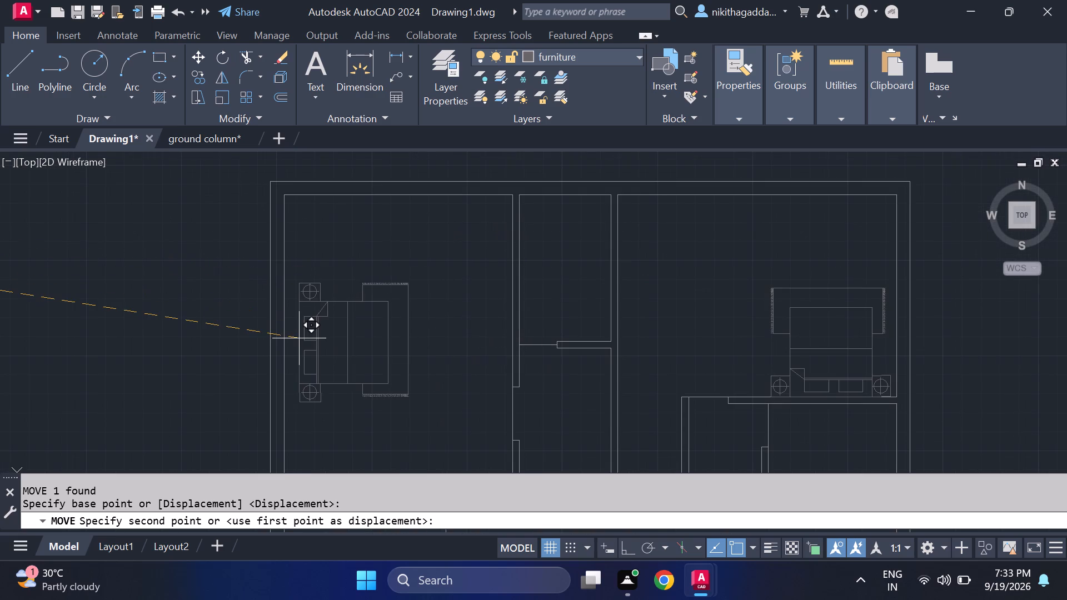
middle_drag(299, 339, 361, 272)
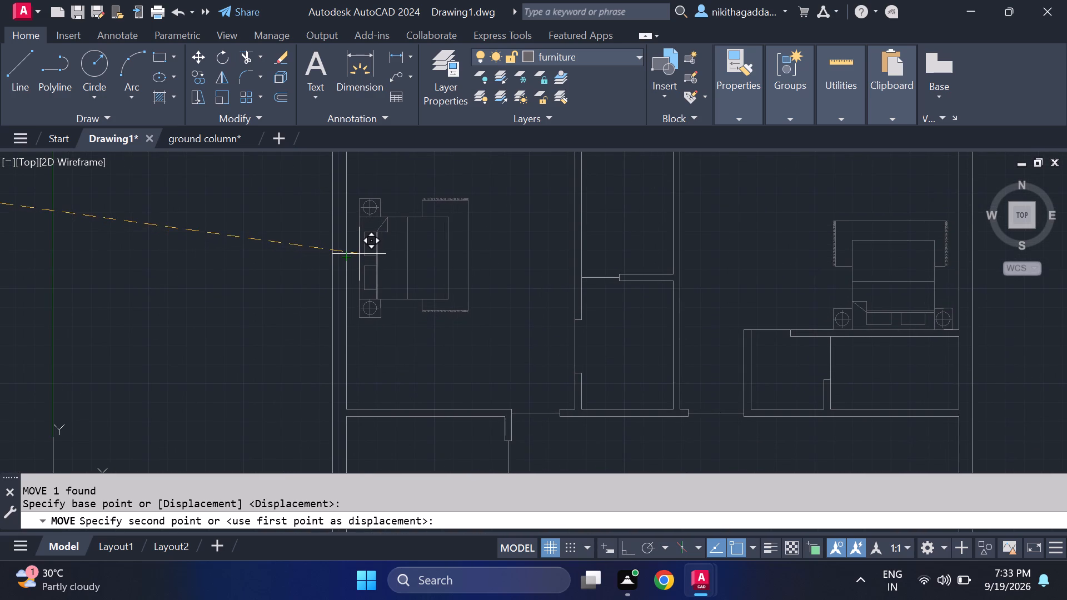
scroll(360, 248, down, 1)
click(362, 254)
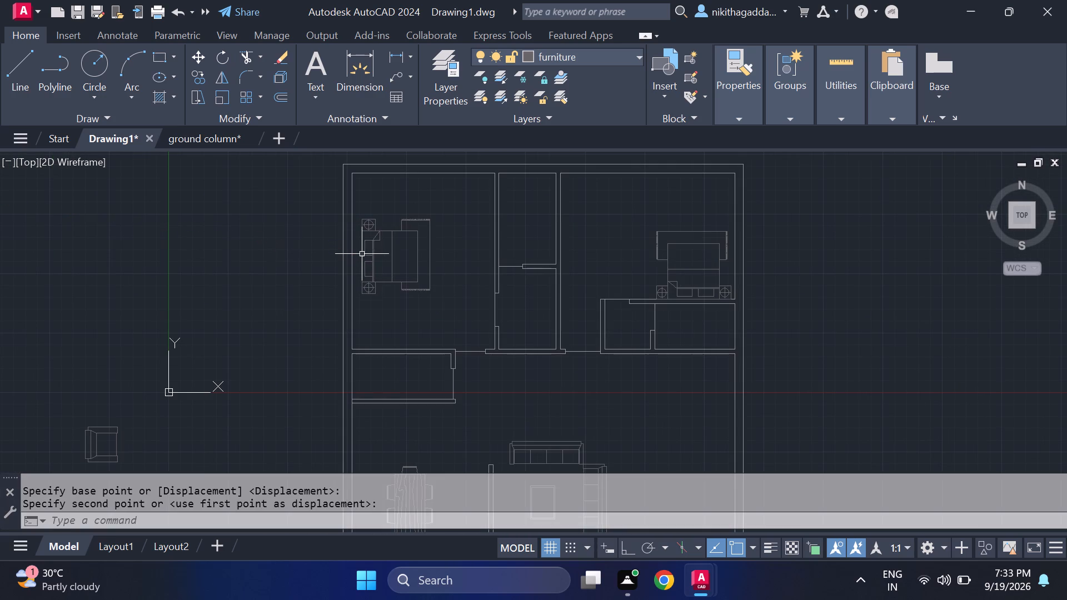
scroll(341, 276, down, 2)
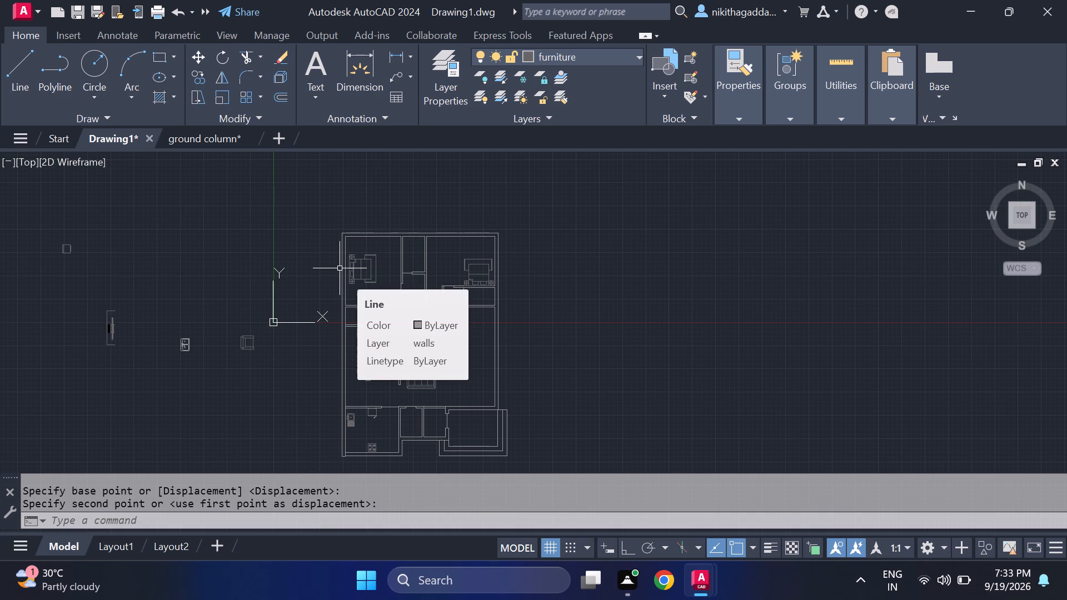
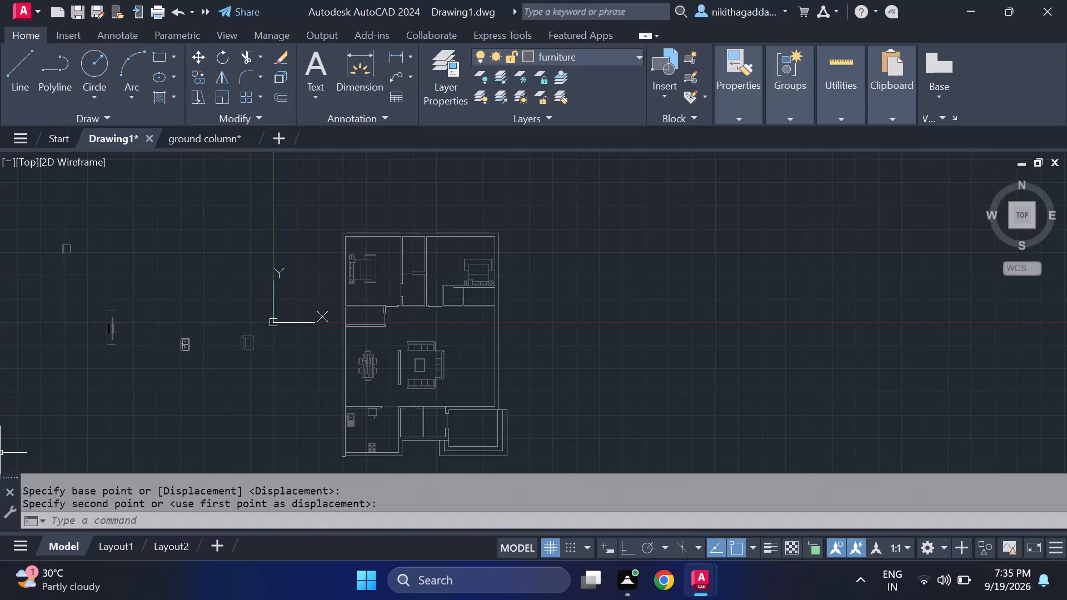
Copy the loose TV unit into the upper-left bedroom, facing the bed beside the partition wall, using its long edge's midpoint as base.
scroll(266, 385, up, 1)
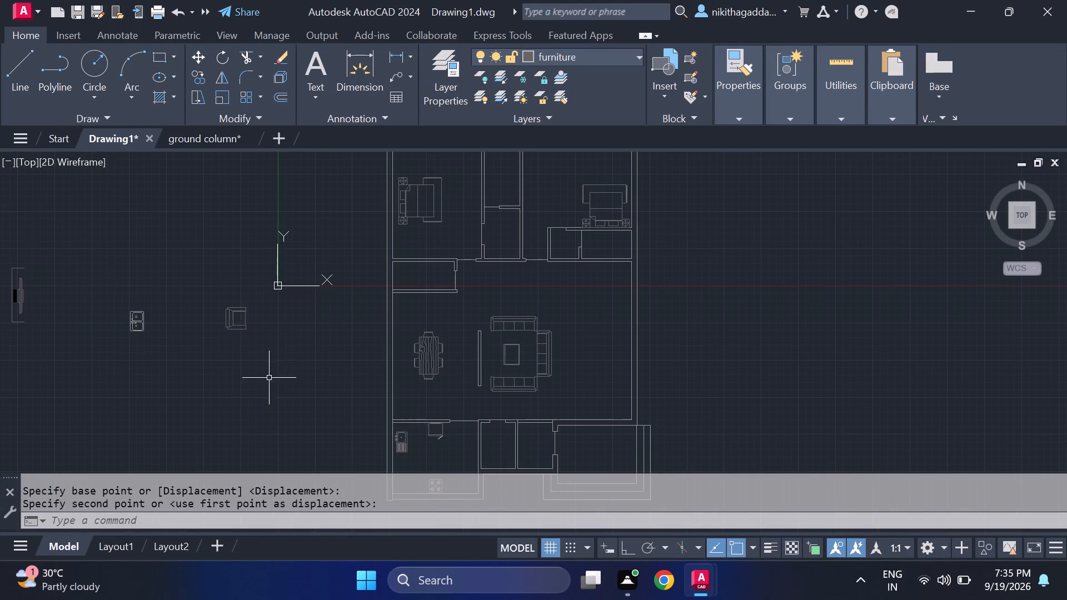
scroll(307, 318, up, 1)
scroll(307, 319, down, 1)
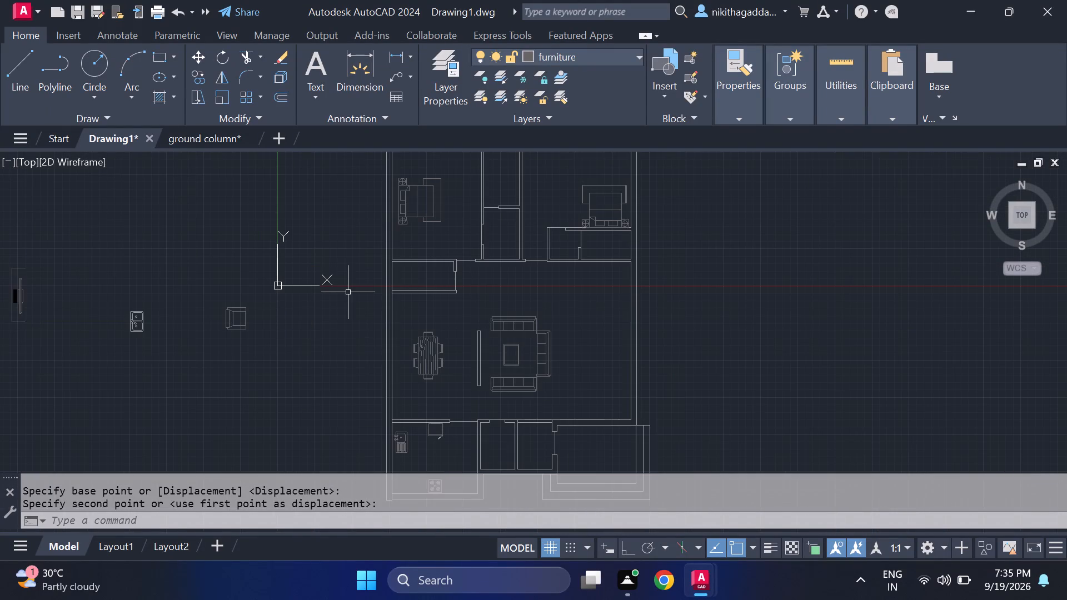
middle_drag(348, 292, 398, 367)
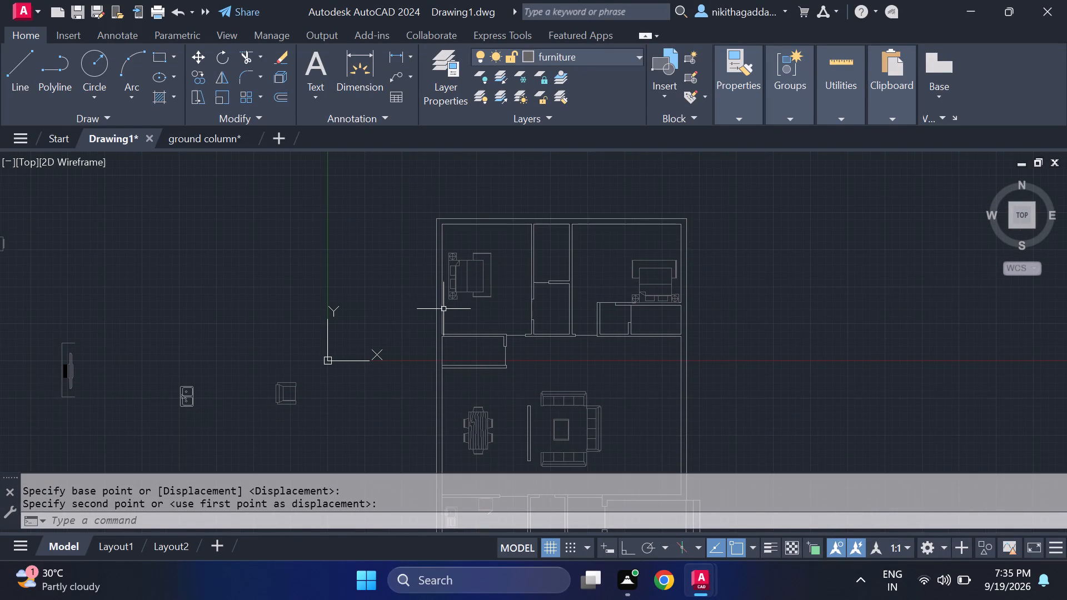
middle_drag(217, 333, 382, 278)
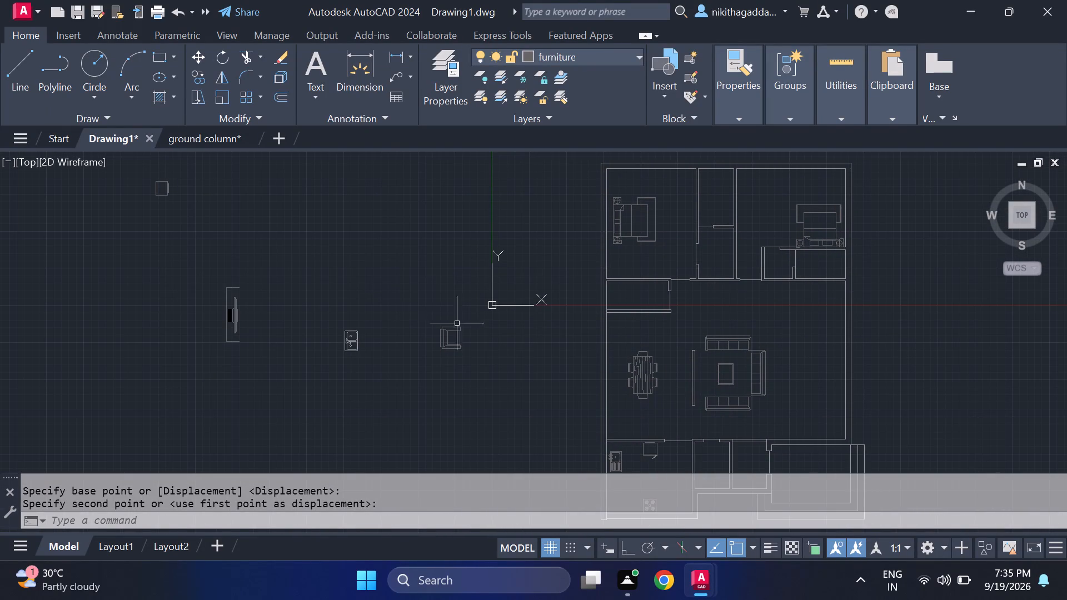
scroll(215, 323, up, 2)
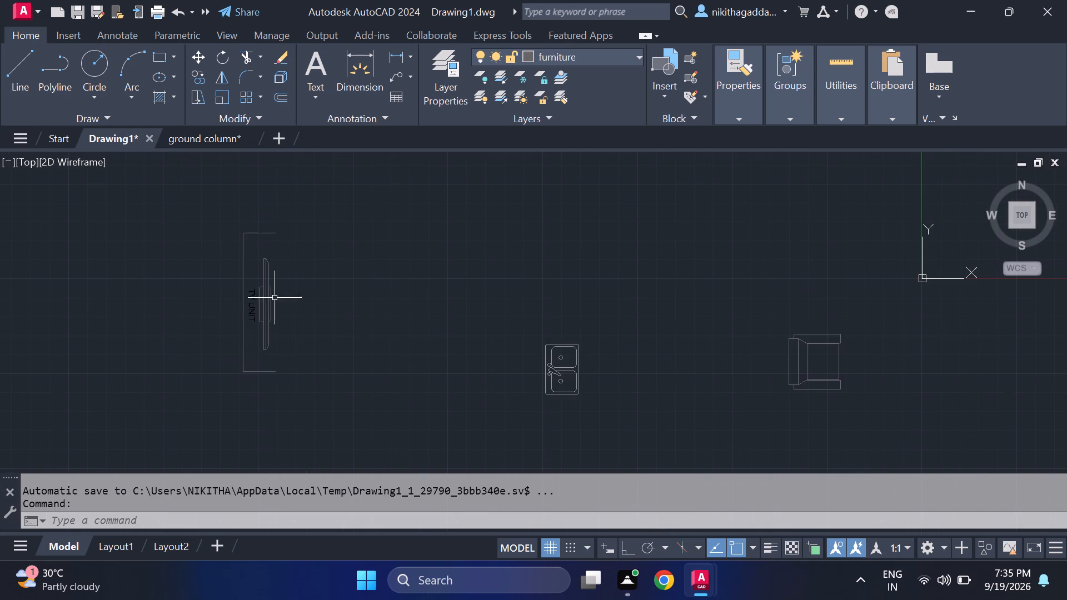
click(303, 212)
click(202, 394)
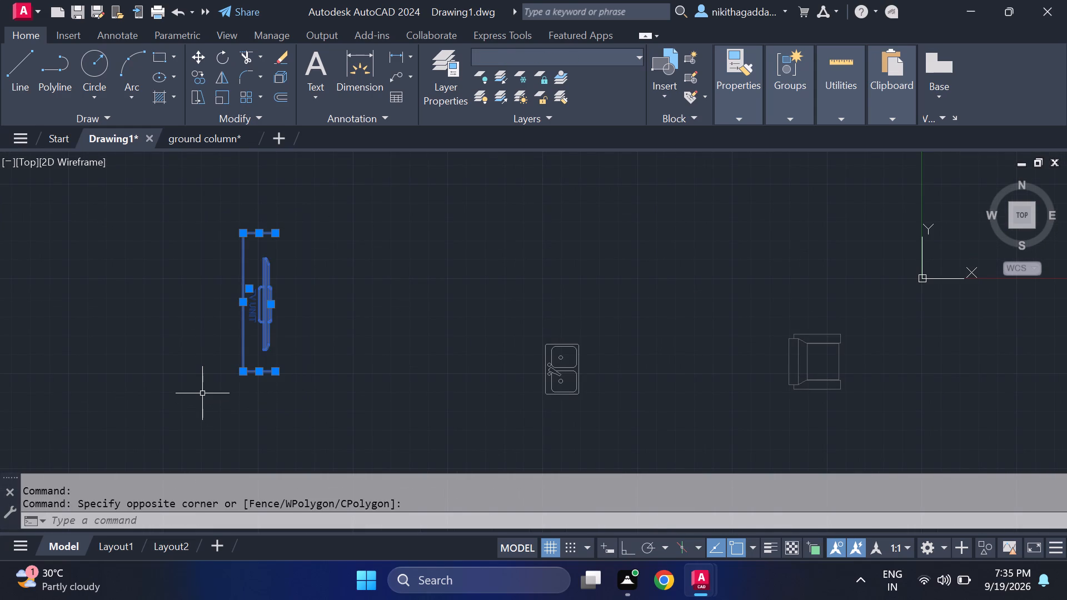
text(co)
key(Return)
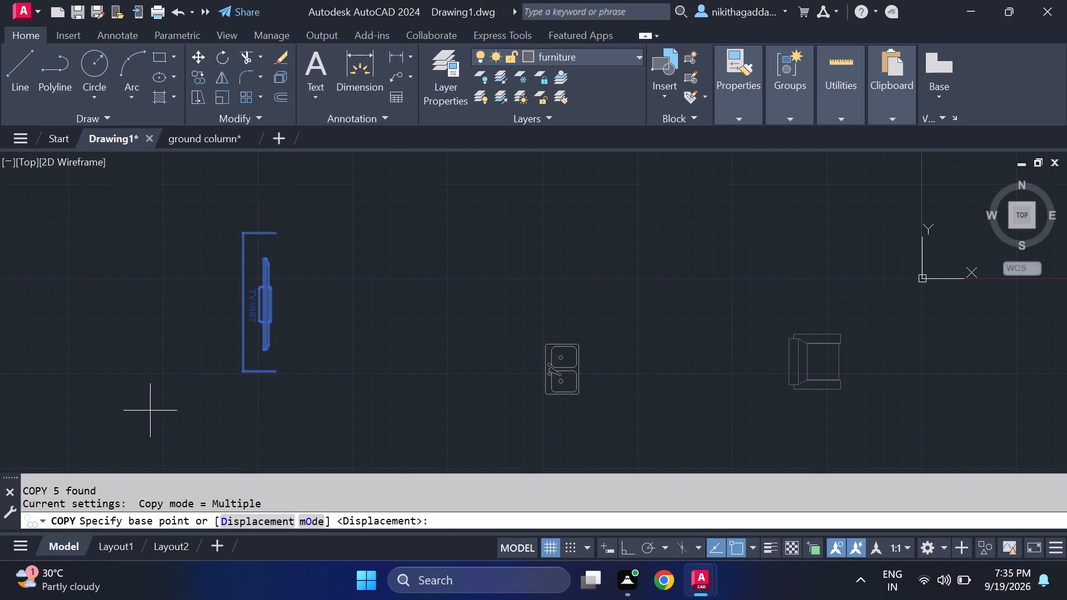
click(246, 299)
scroll(647, 317, down, 2)
middle_drag(805, 301, 303, 347)
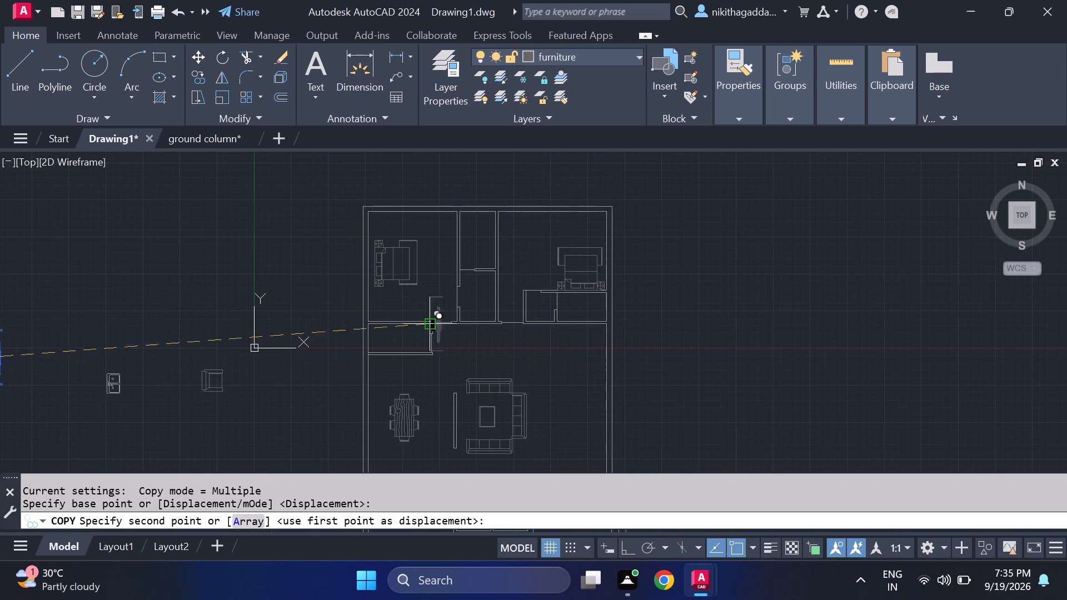
scroll(438, 237, up, 2)
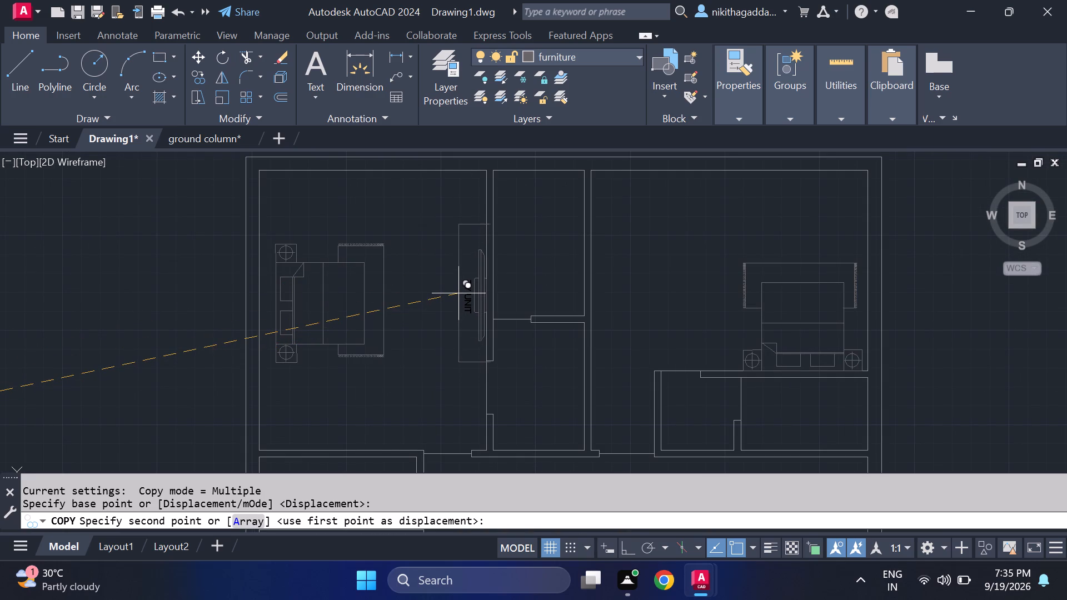
click(454, 296)
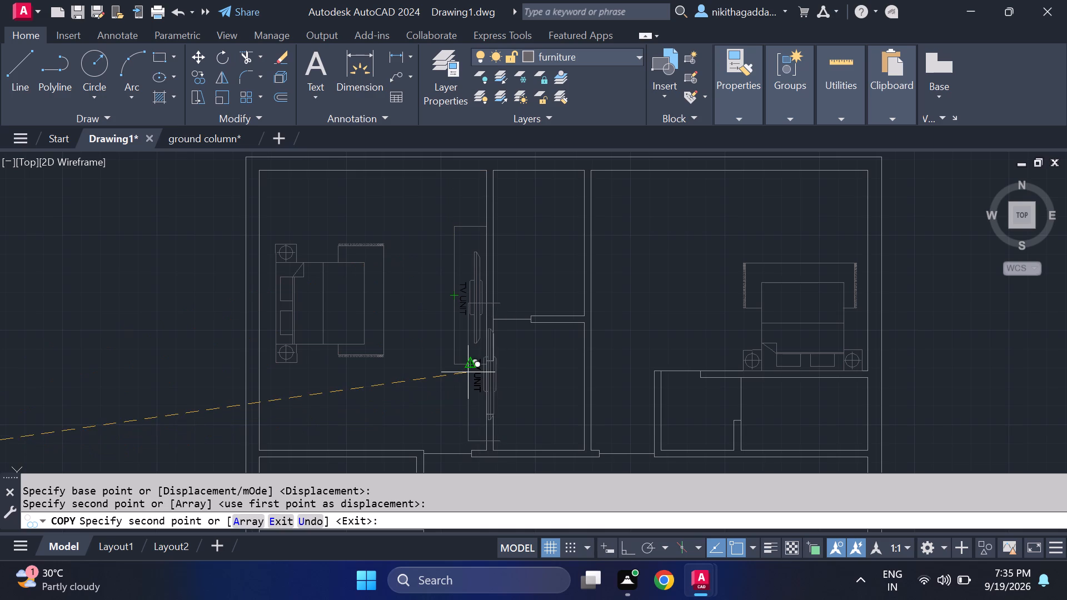
key(Escape)
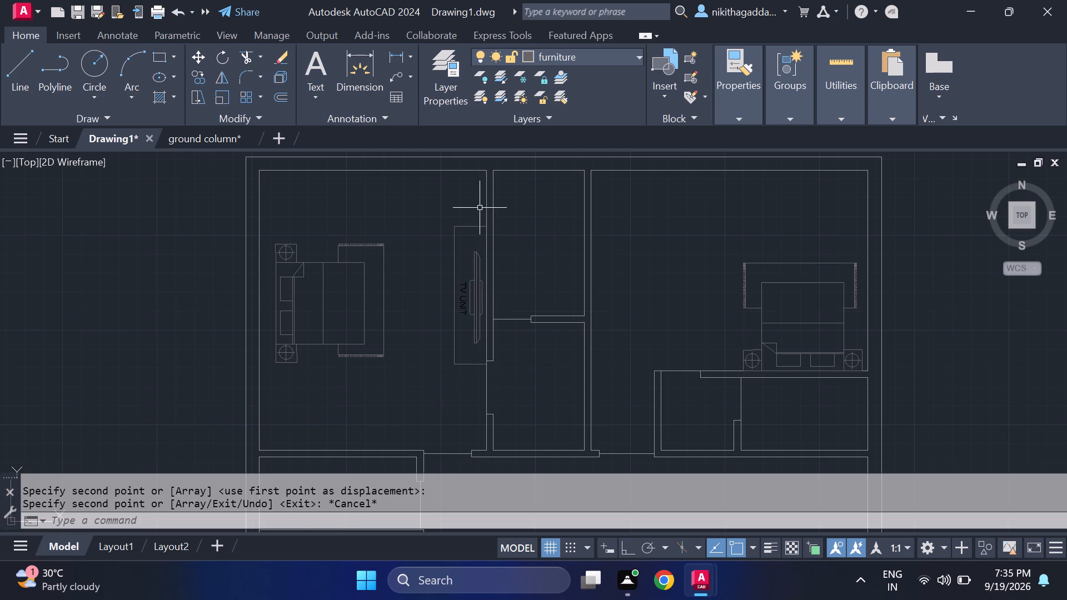
Scale the bedroom TV unit down slightly about the midpoint of its long edge.
click(471, 212)
click(427, 373)
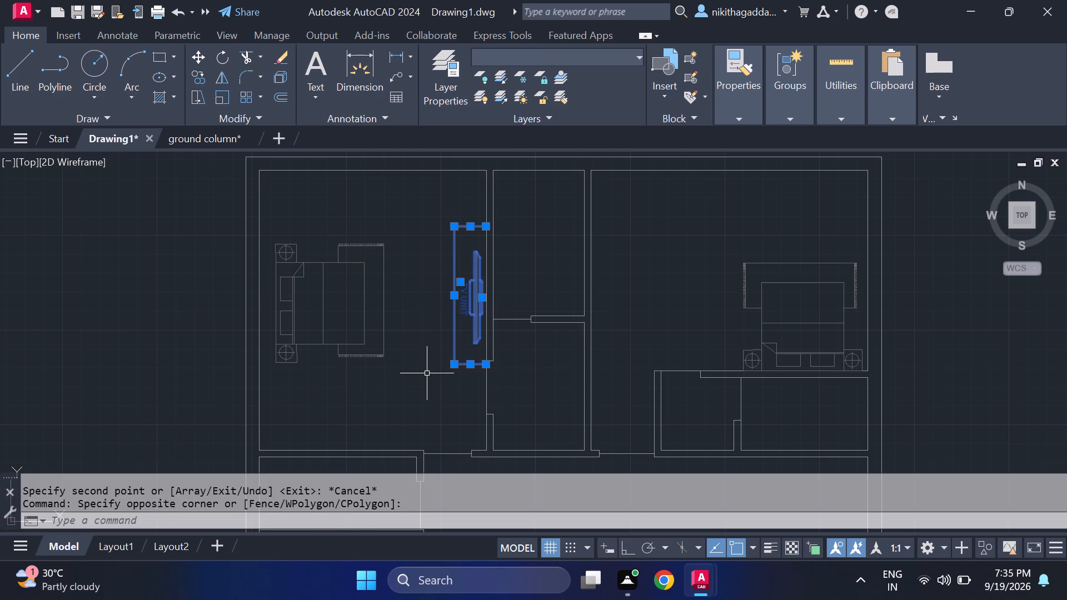
text(scale)
key(Return)
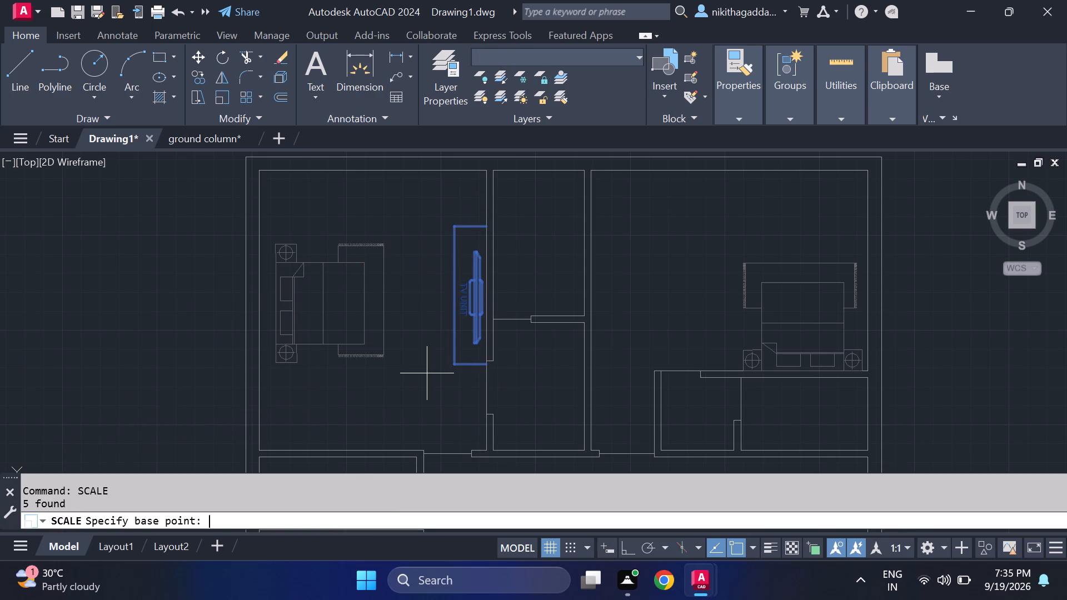
click(453, 294)
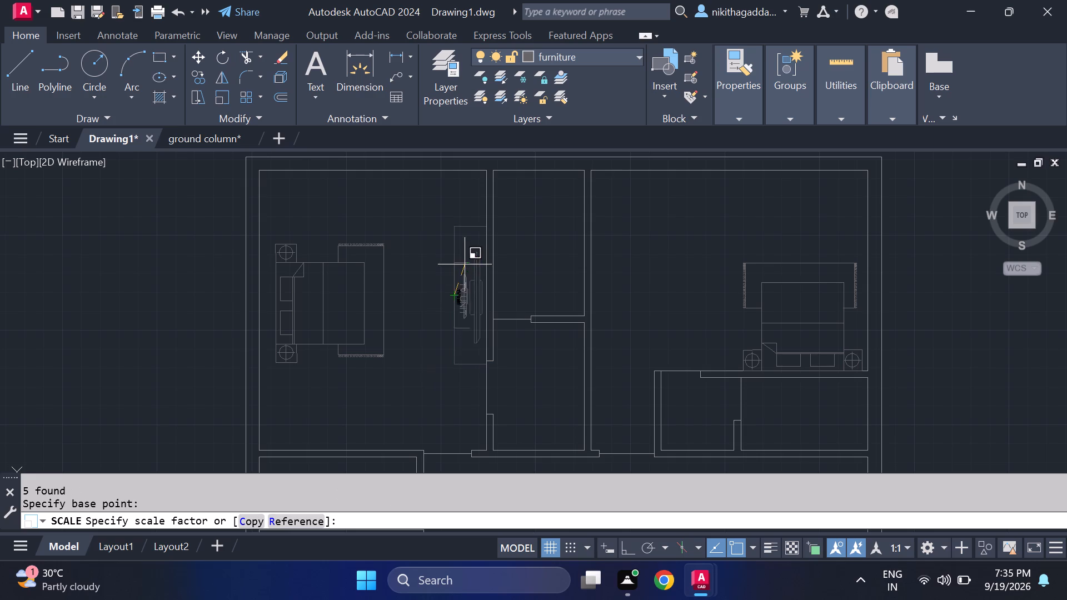
scroll(467, 248, up, 1)
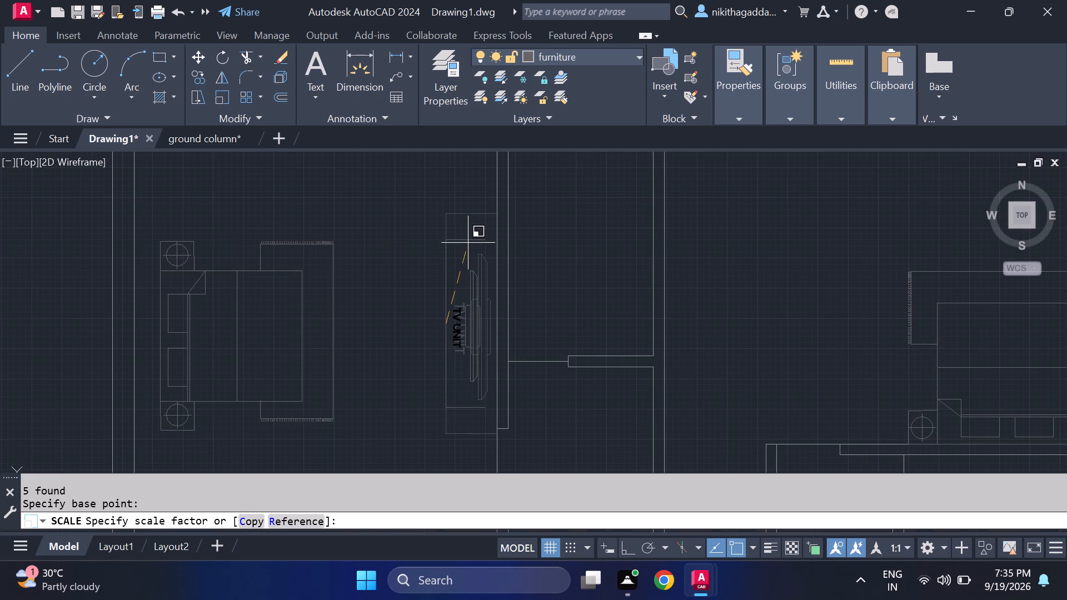
click(471, 229)
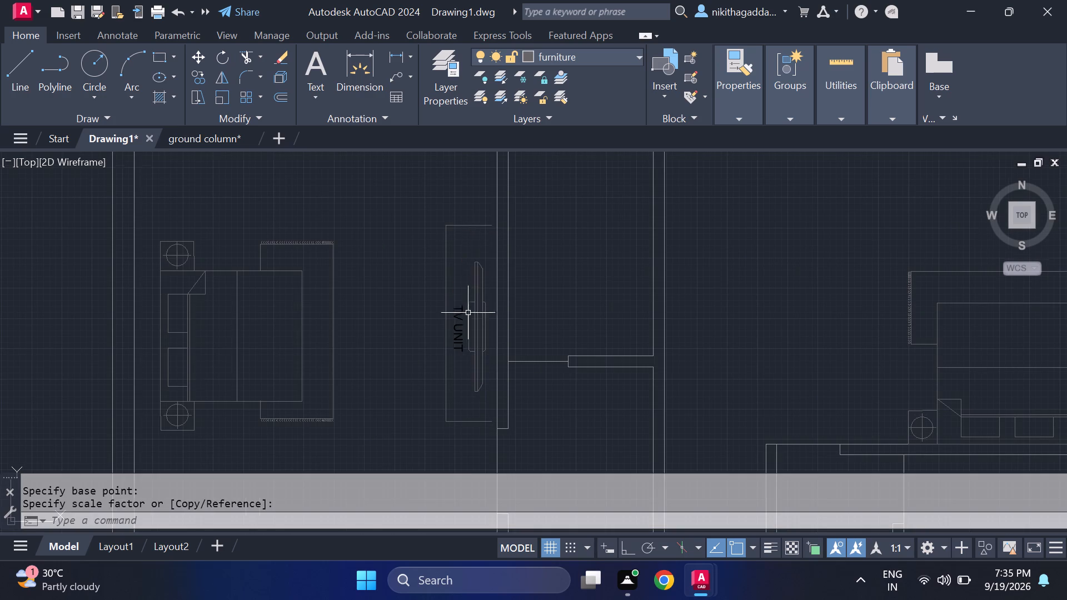
Scale the bedroom TV unit down further about the same long-edge midpoint, leaving a gap between it and the wall.
scroll(468, 313, down, 1)
scroll(468, 296, up, 1)
drag(482, 216, 480, 226)
click(418, 456)
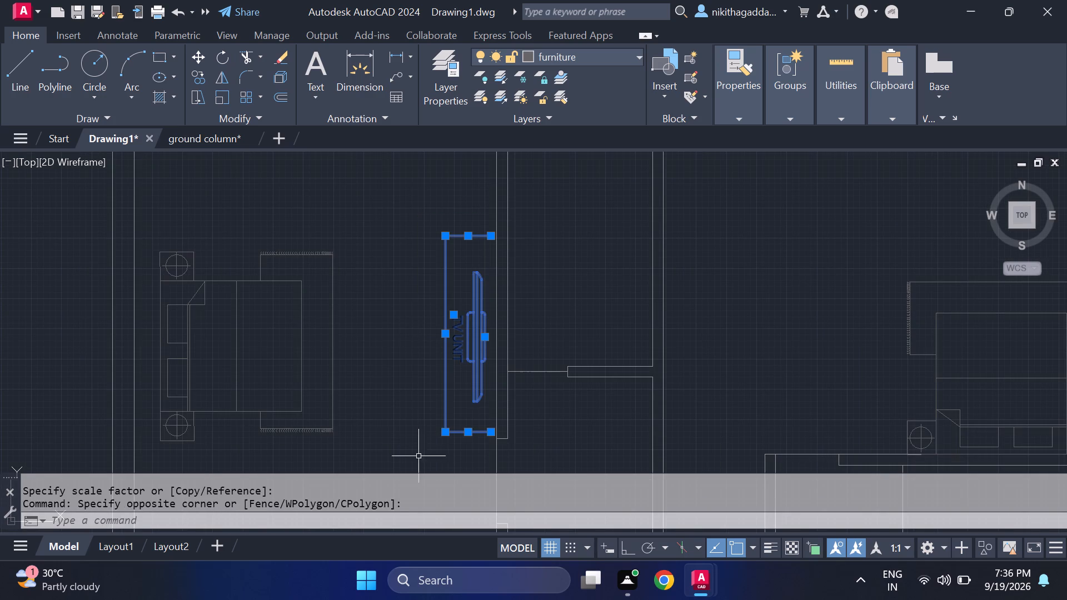
text(scale)
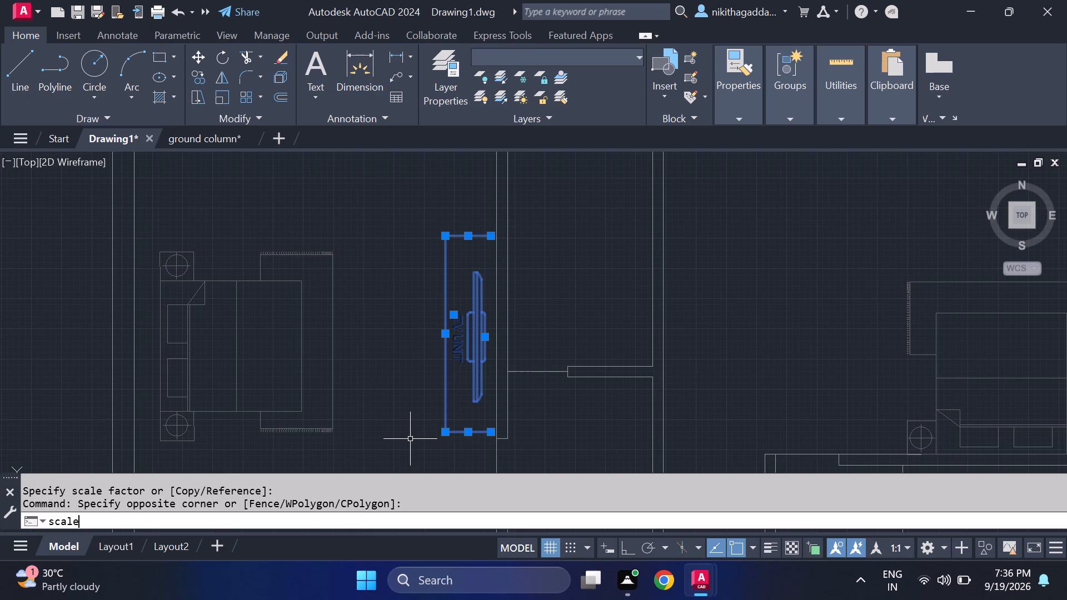
key(Return)
click(445, 335)
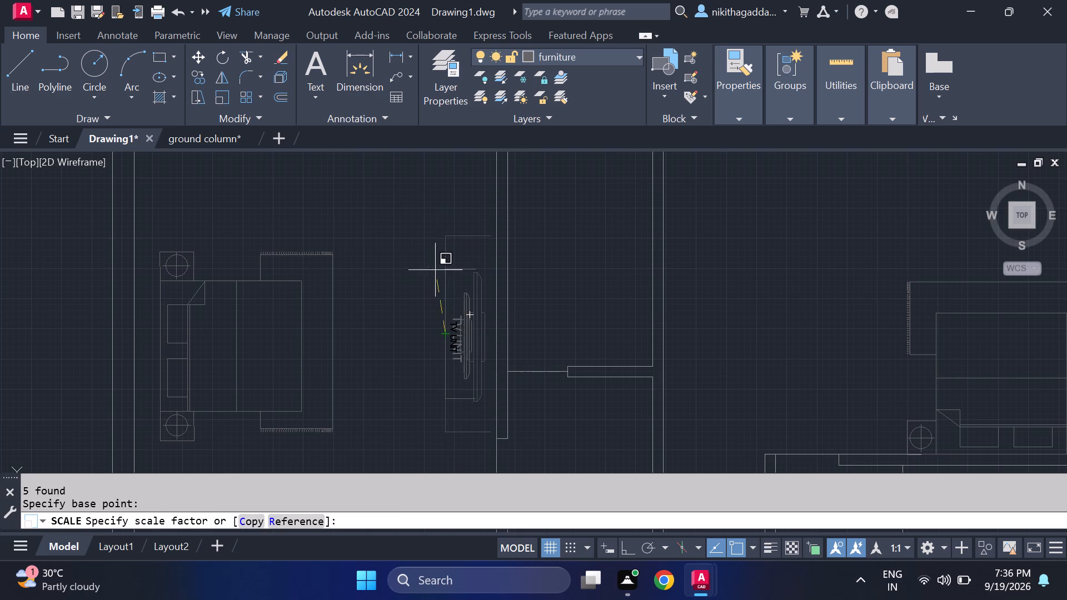
click(450, 256)
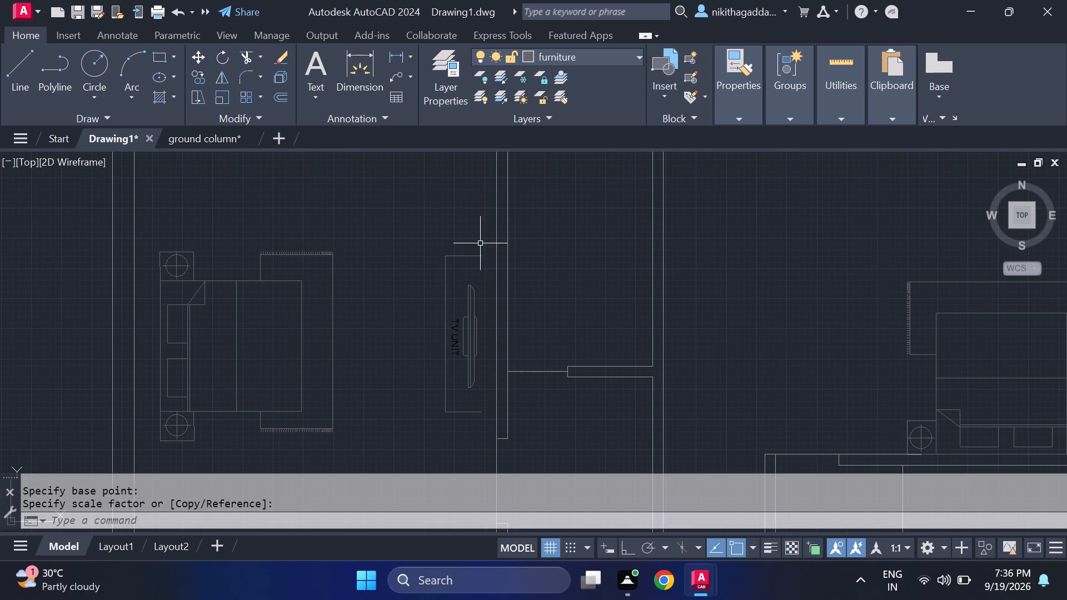
Move the reduced TV unit by its upper wall-side corner horizontally until it sits flush against the bedroom's partition wall.
click(478, 231)
click(411, 417)
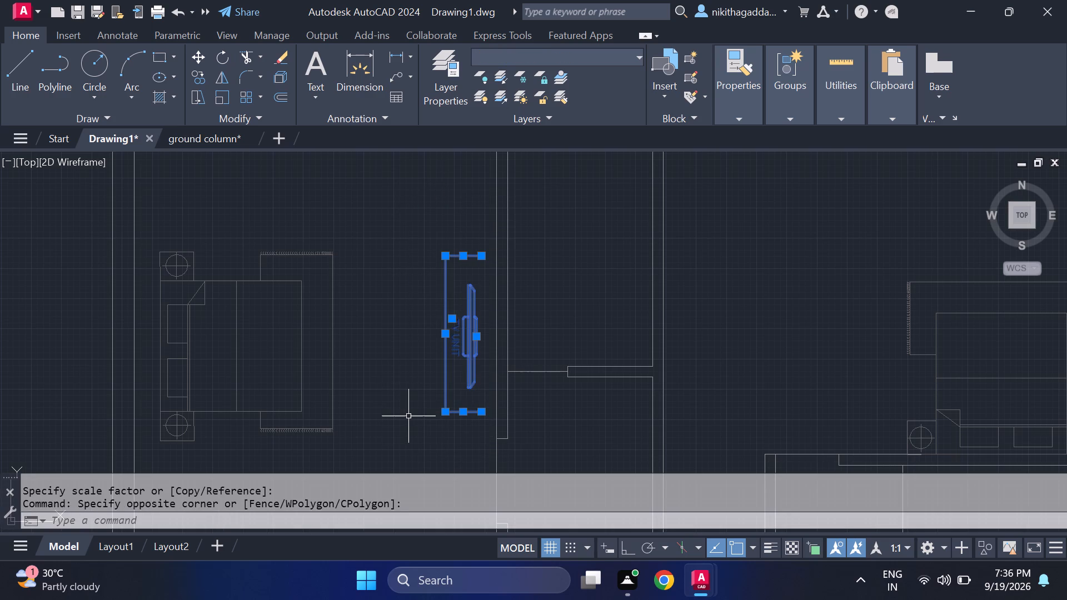
key(m)
key(Return)
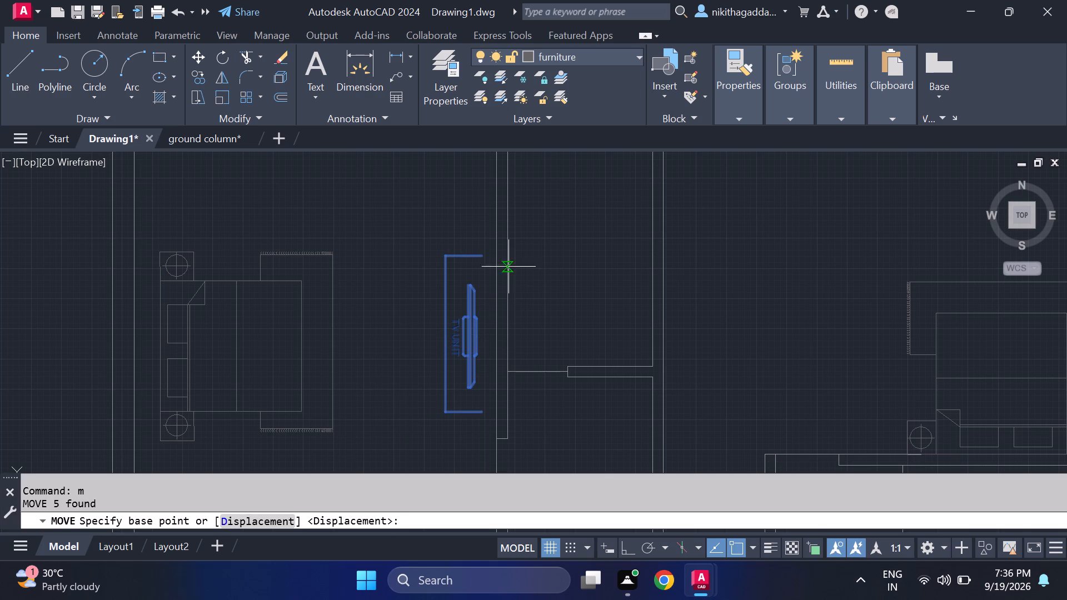
click(485, 252)
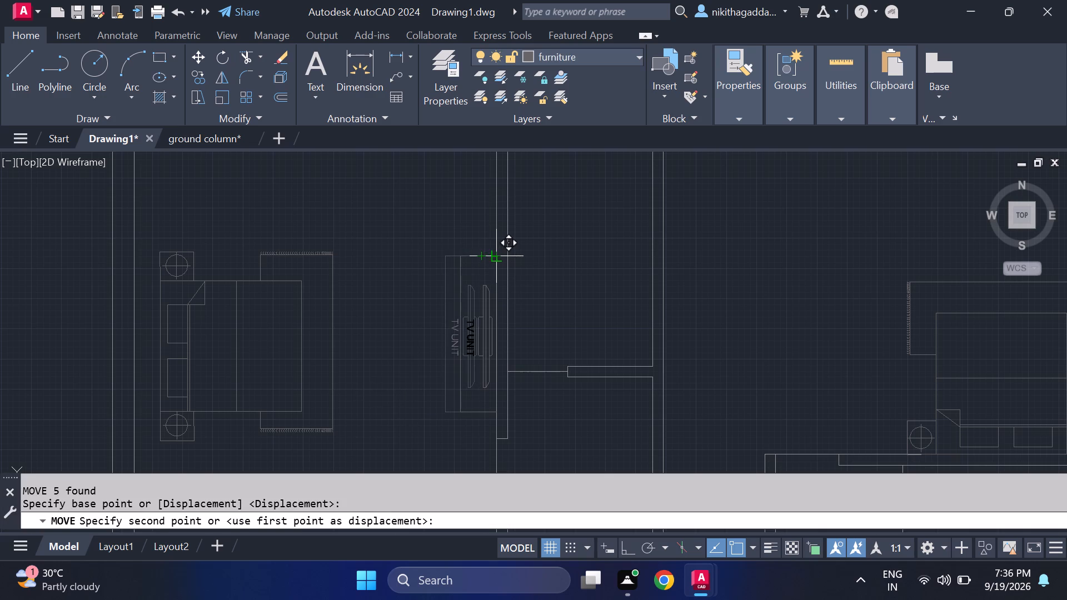
click(498, 261)
Delete the TV UNIT text label from the bedroom TV unit.
scroll(436, 342, down, 1)
scroll(458, 339, up, 3)
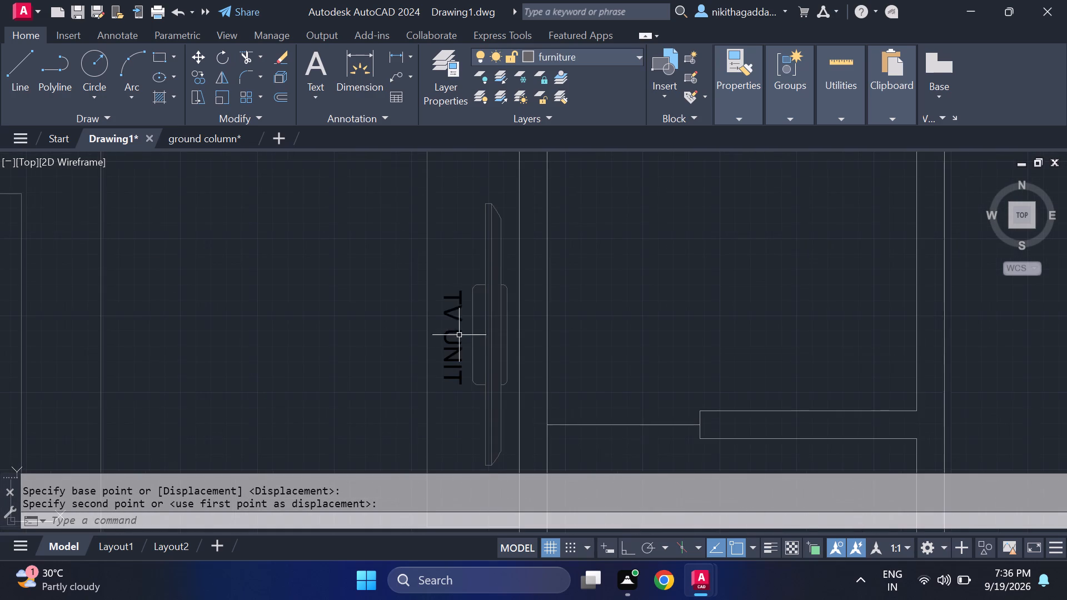
click(450, 287)
click(453, 405)
click(465, 276)
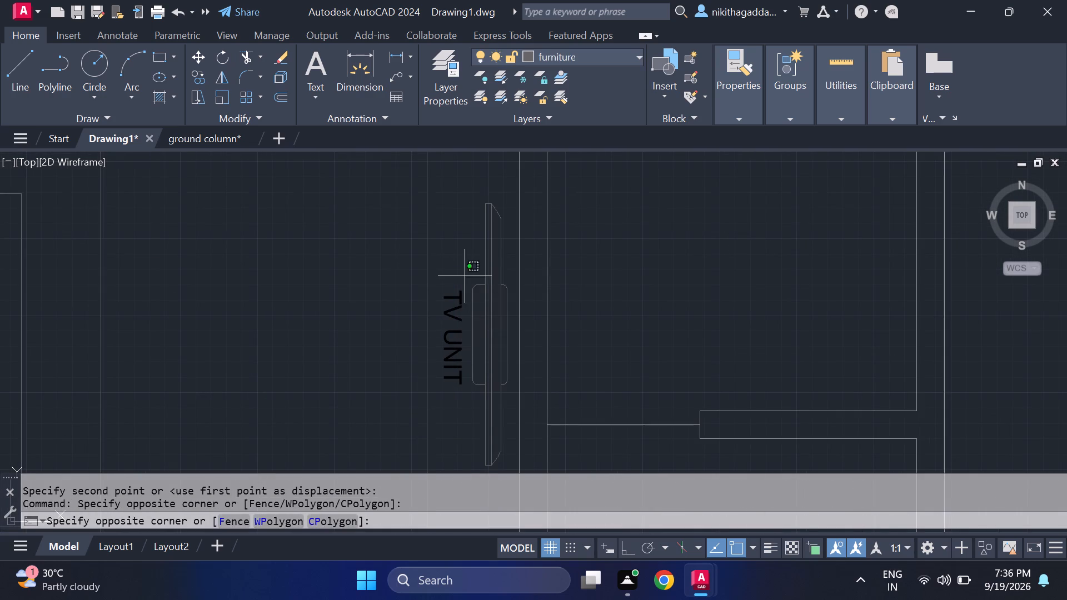
click(448, 384)
key(Delete)
Copy the unlabelled bedroom TV unit by its long-edge midpoint into the gap between the dining table and the living-room partition.
scroll(450, 346, down, 2)
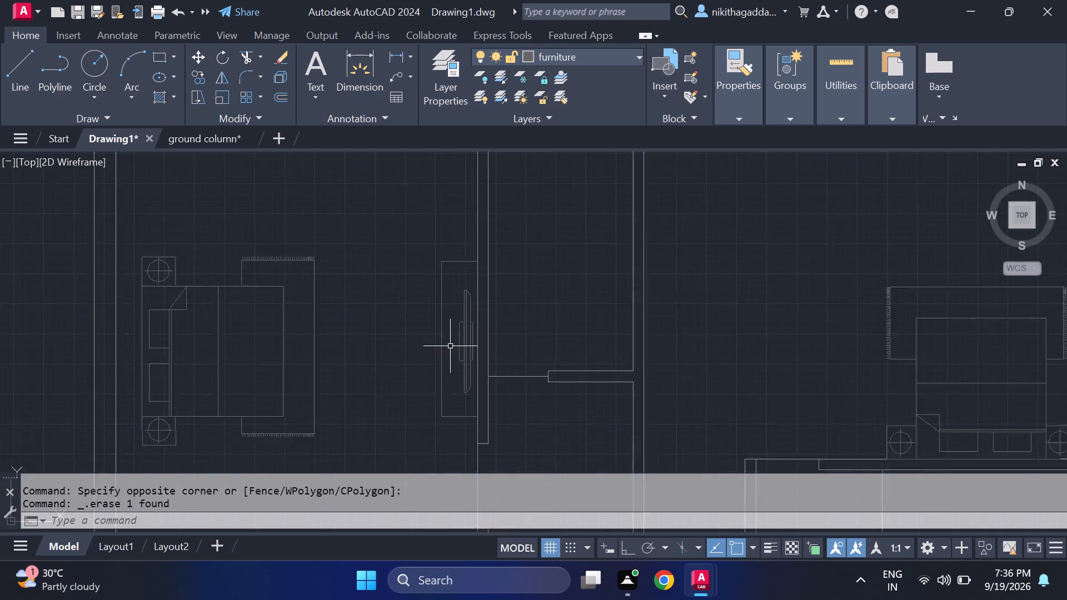
scroll(450, 346, down, 2)
middle_drag(450, 403, 448, 359)
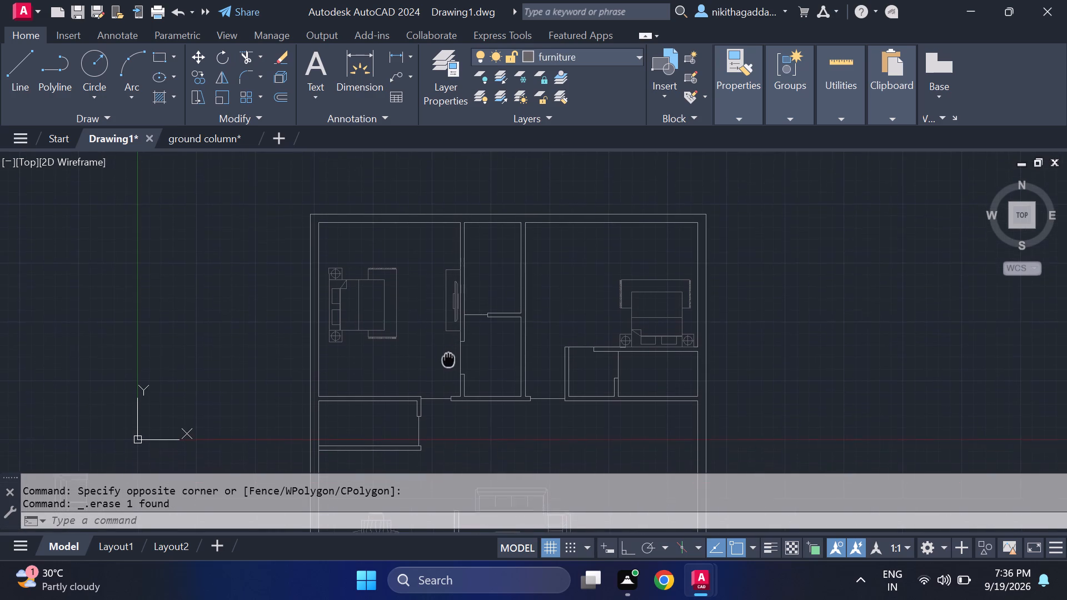
middle_drag(448, 359, 448, 346)
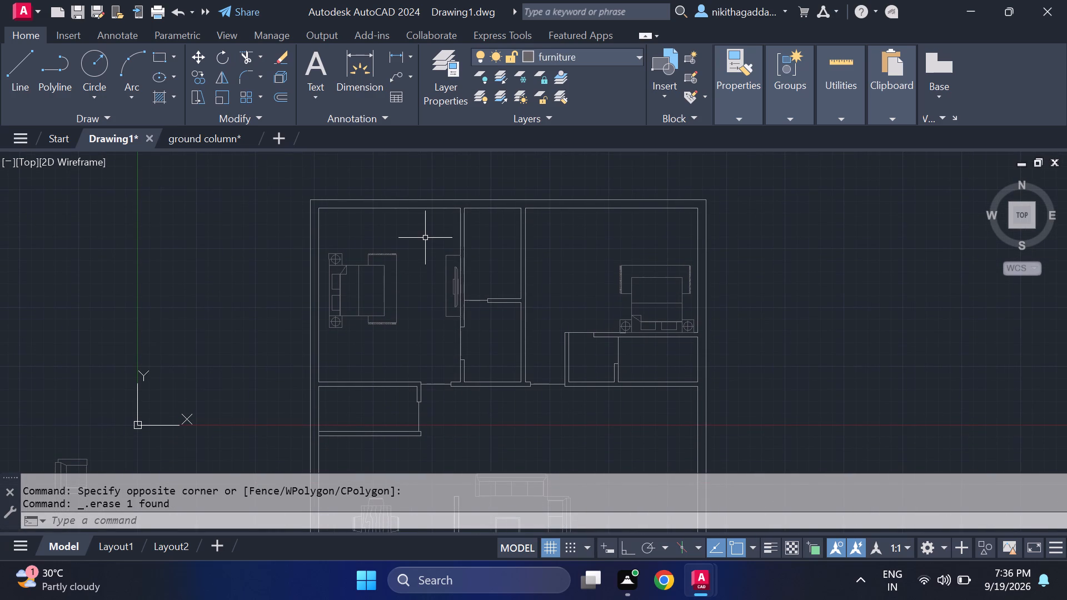
scroll(438, 259, up, 2)
drag(478, 219, 478, 249)
click(448, 440)
text(co)
key(Return)
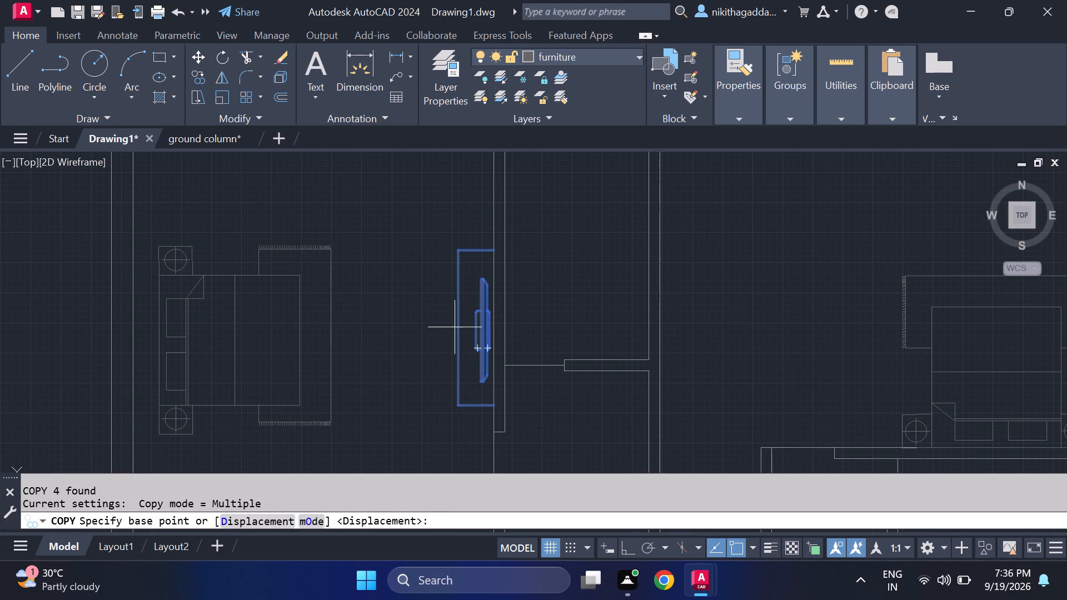
click(455, 326)
scroll(560, 343, down, 4)
middle_drag(624, 422, 539, 281)
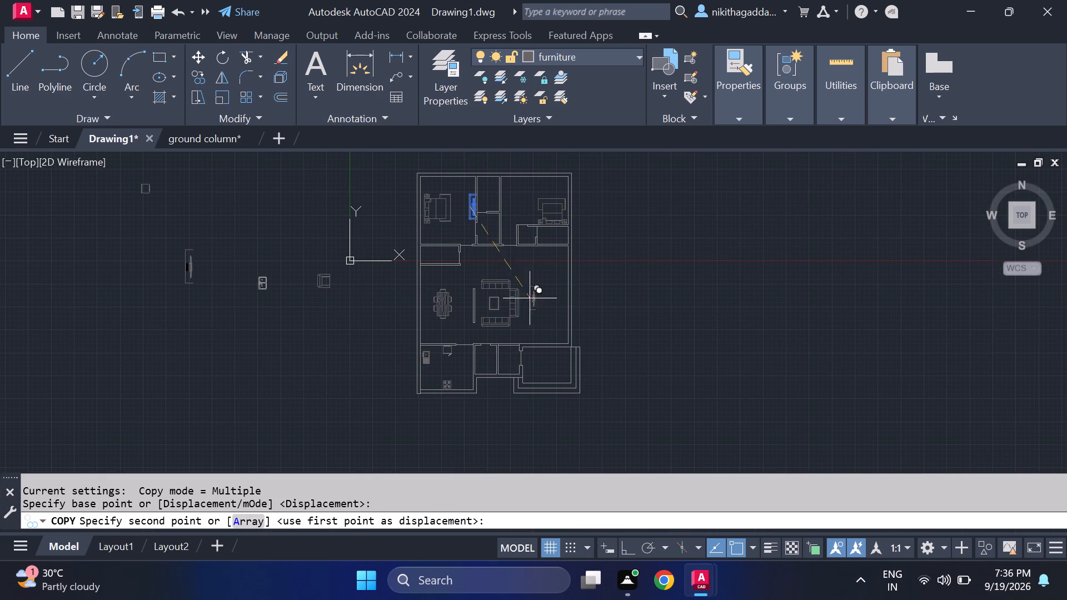
scroll(488, 301, up, 3)
scroll(427, 308, up, 2)
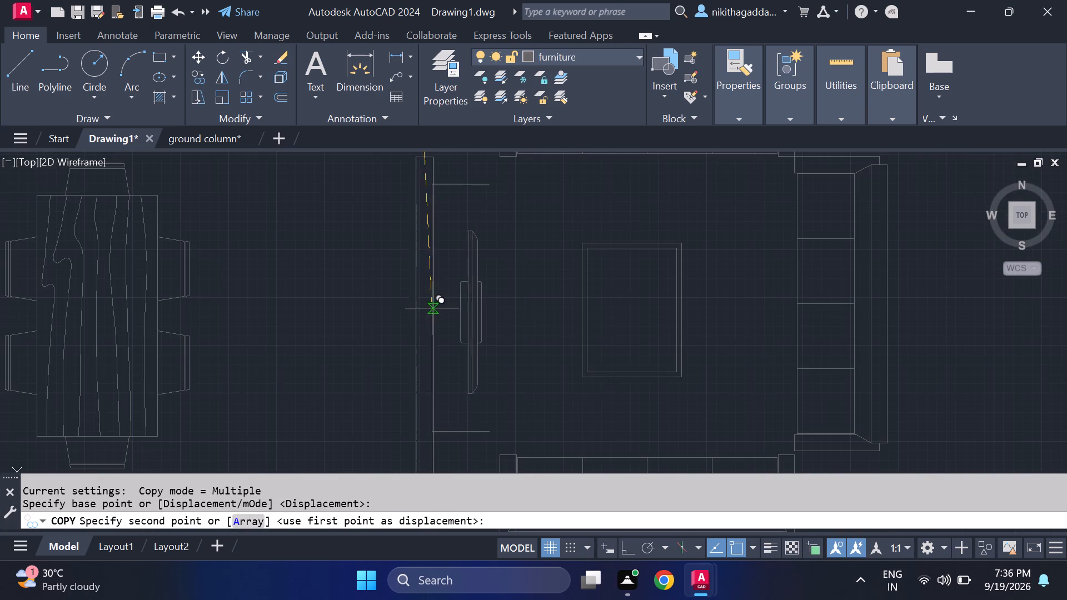
click(257, 314)
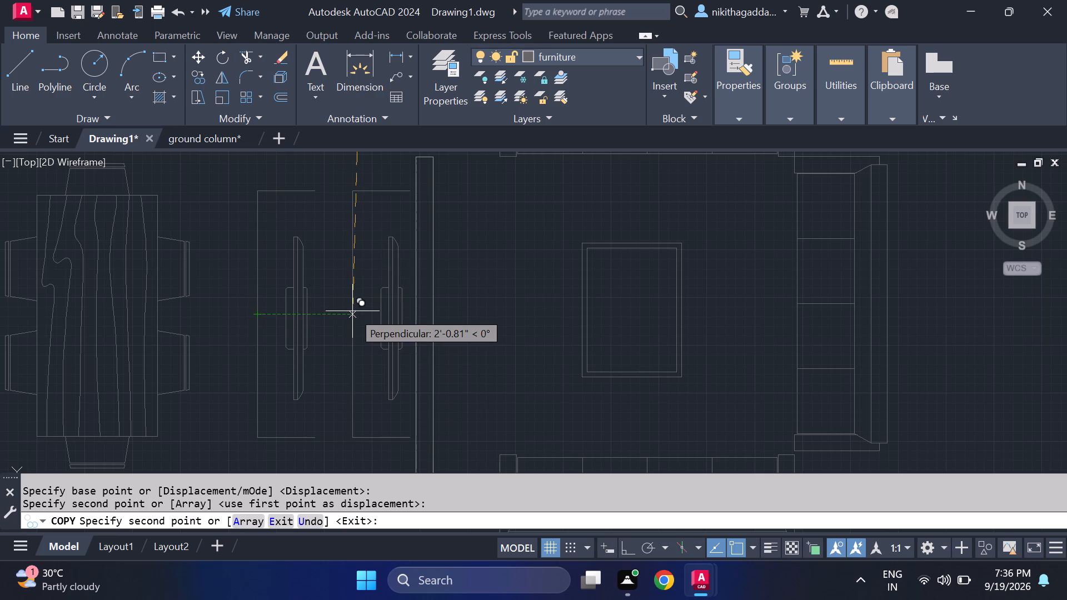
key(Escape)
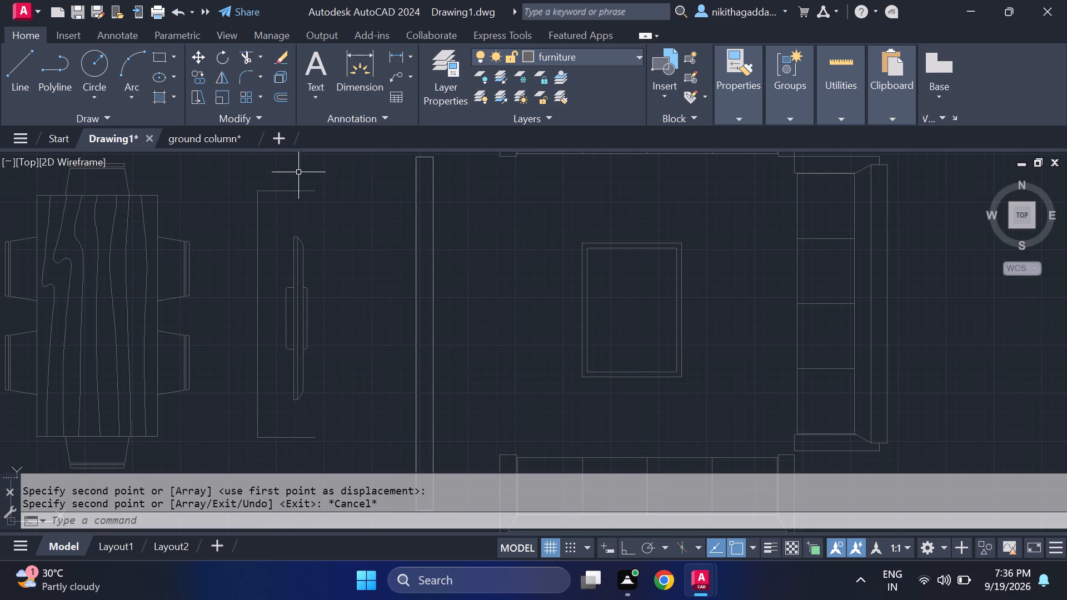
Rotate the copied TV unit 180° about its long-edge midpoint between the dining table and the living-room partition.
drag(300, 170, 298, 177)
click(241, 444)
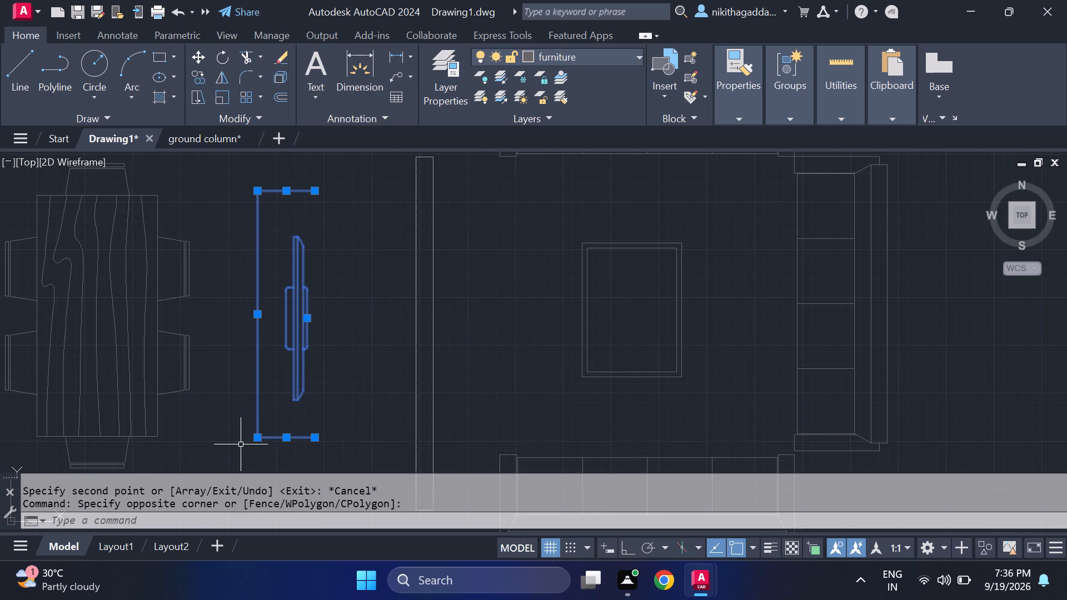
text(ro)
key(Return)
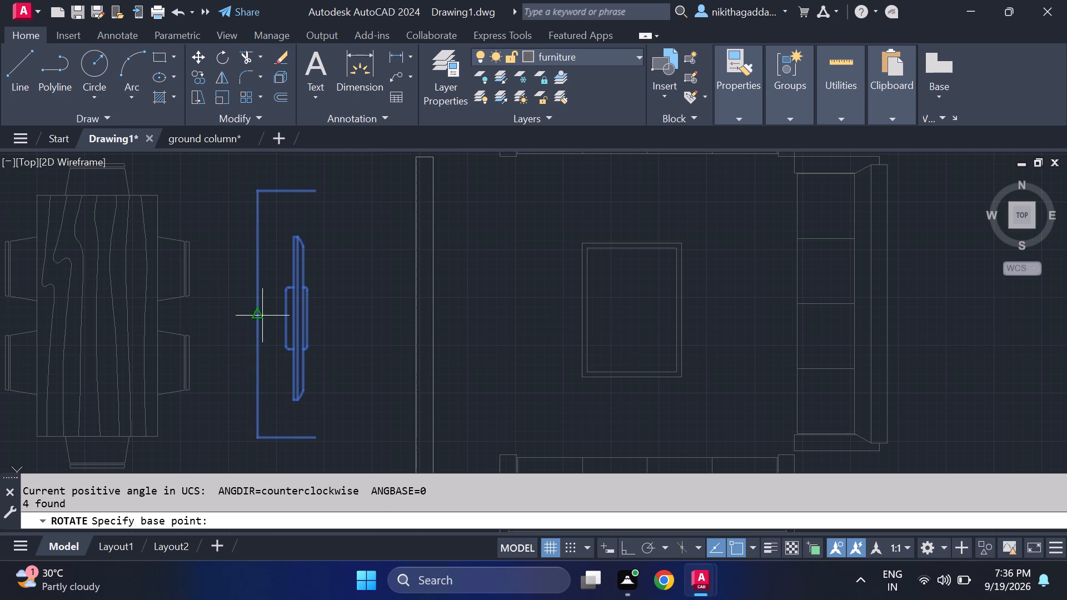
click(262, 310)
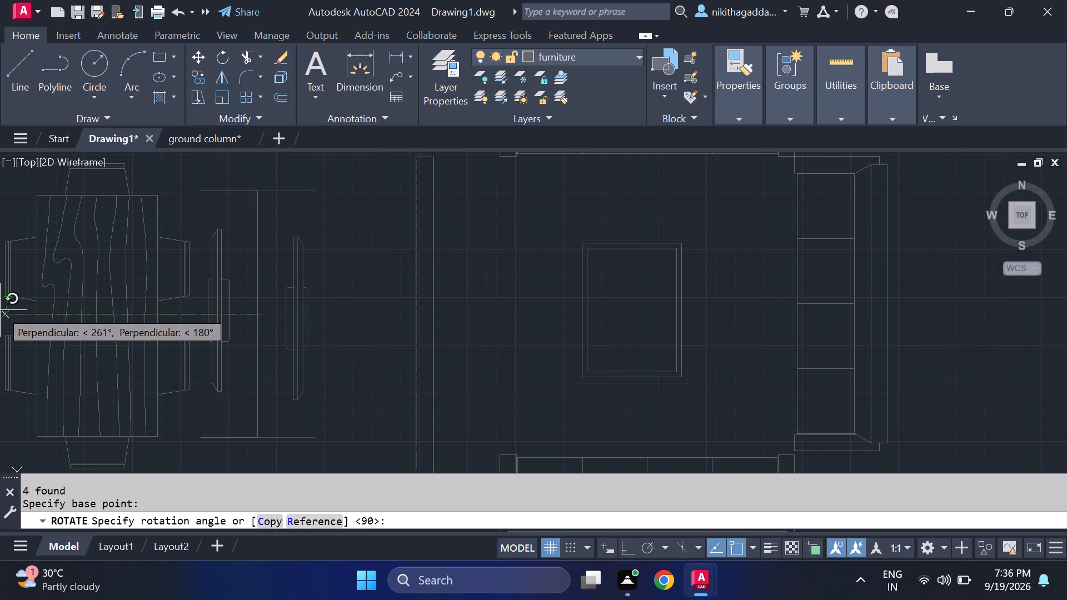
middle_drag(0, 310, 263, 286)
click(144, 293)
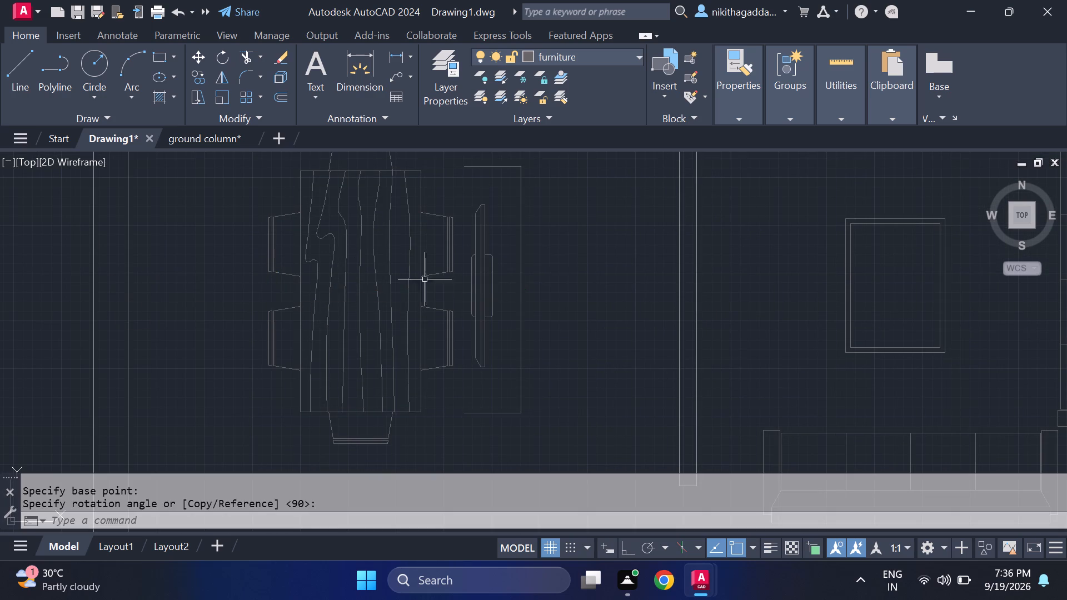
Move the rotated TV unit by its long-edge midpoint to the sofa side of the living-room partition.
click(554, 238)
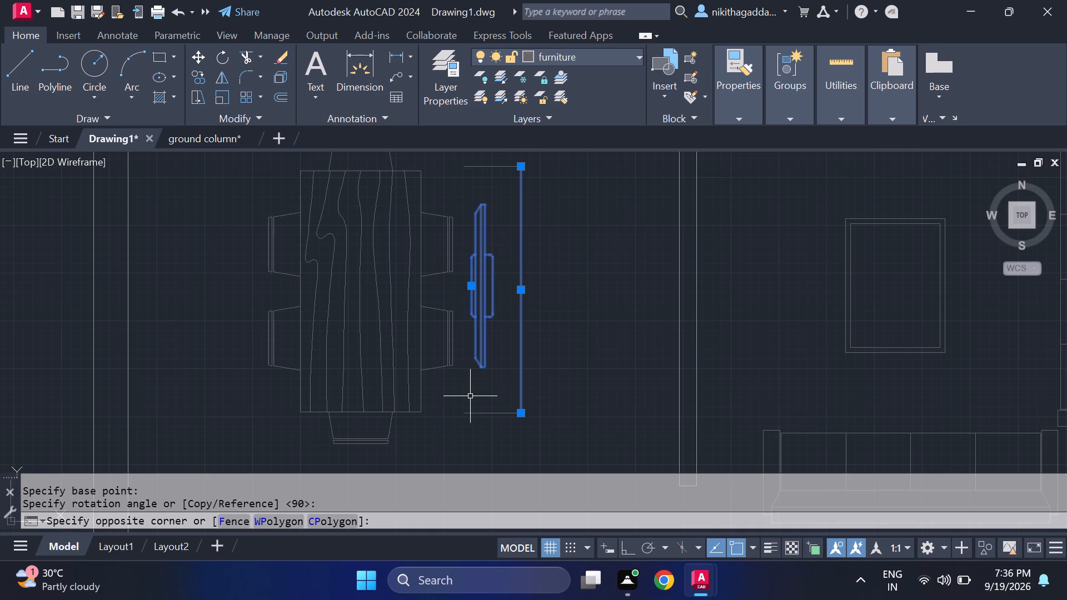
click(470, 396)
drag(568, 363, 562, 366)
drag(471, 432, 471, 426)
middle_drag(556, 278, 553, 293)
click(539, 168)
click(492, 211)
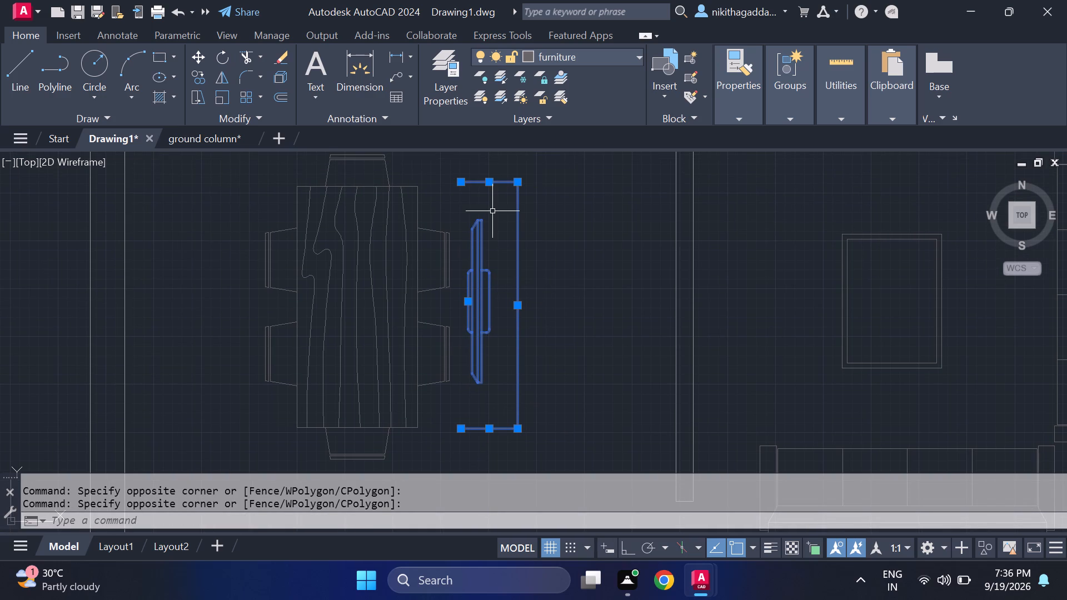
key(m)
key(Return)
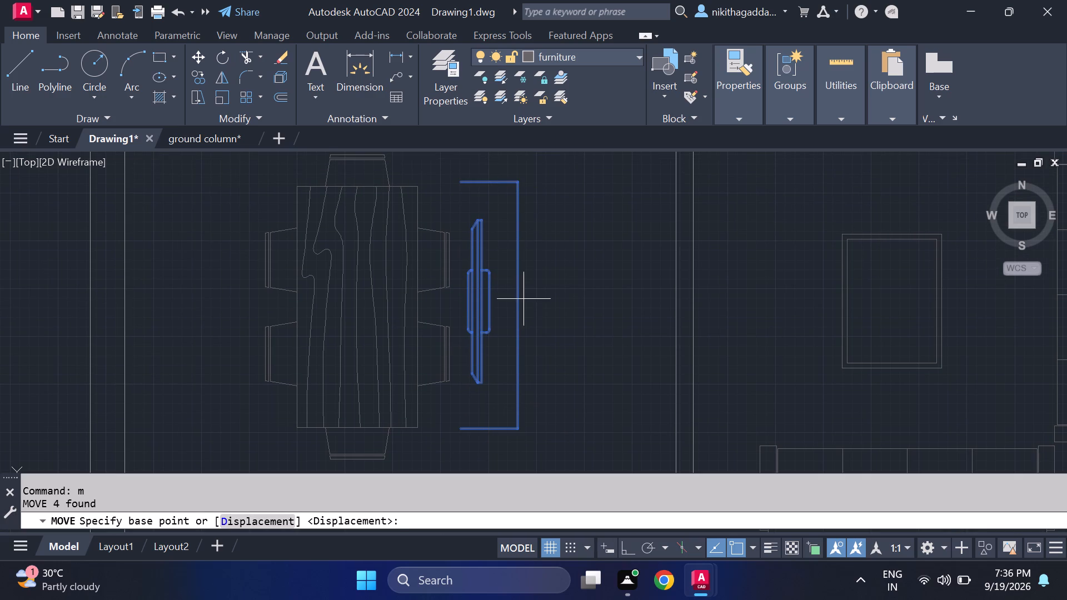
click(521, 302)
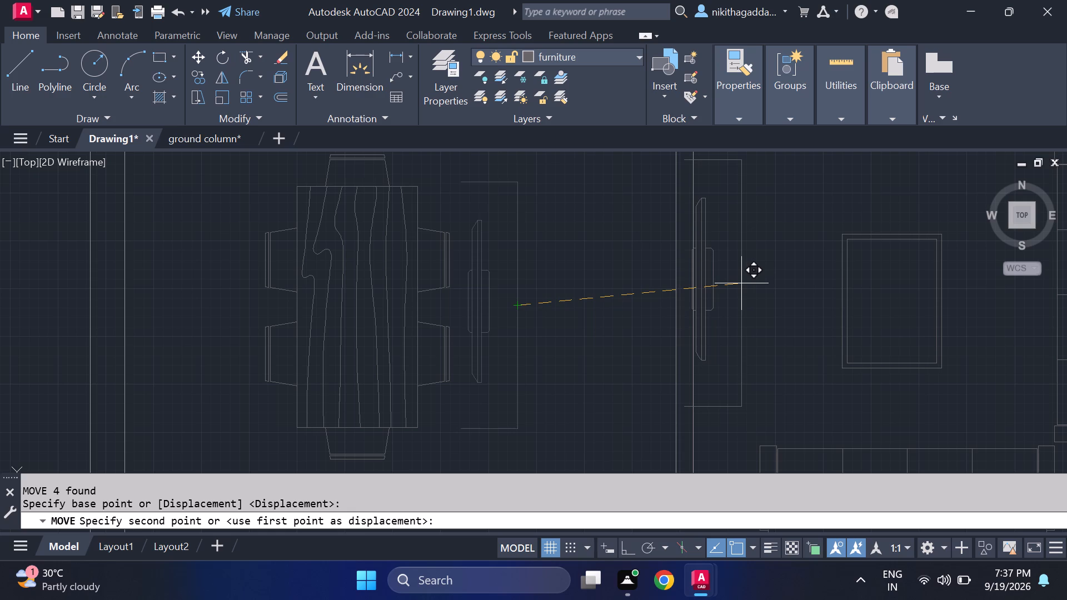
middle_drag(741, 283, 686, 286)
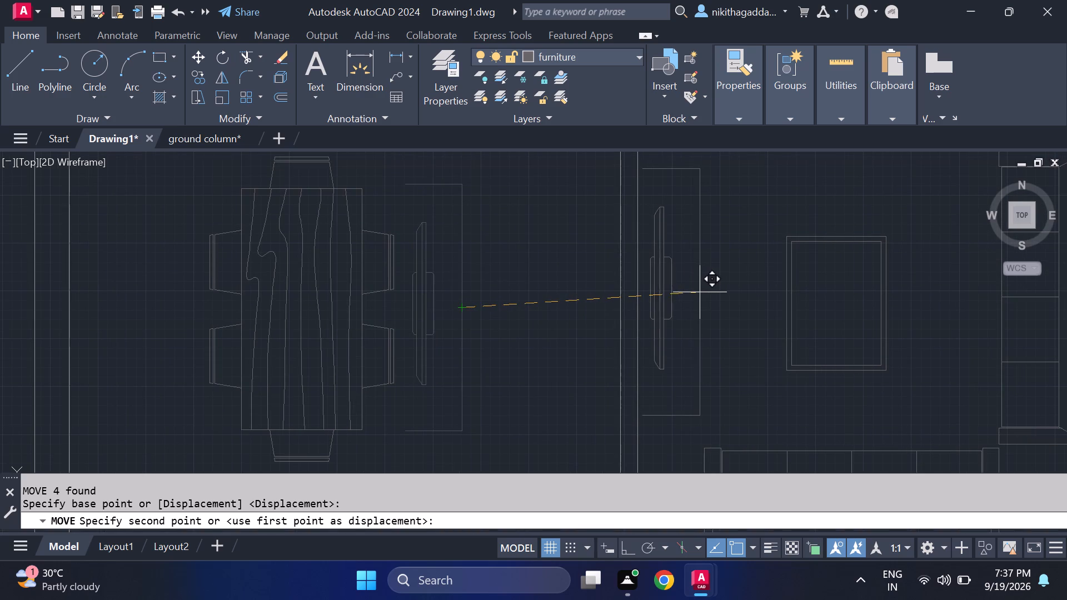
click(697, 291)
Scale the living-room TV unit down about a base point on the television, so it takes up less of the partition.
scroll(724, 274, down, 3)
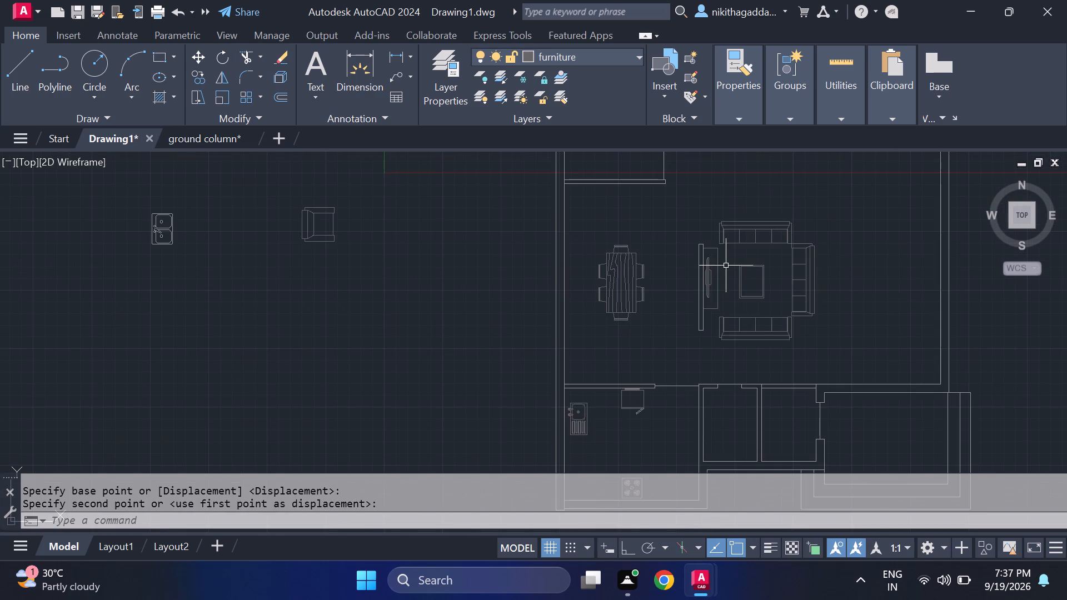
scroll(720, 269, up, 2)
click(724, 229)
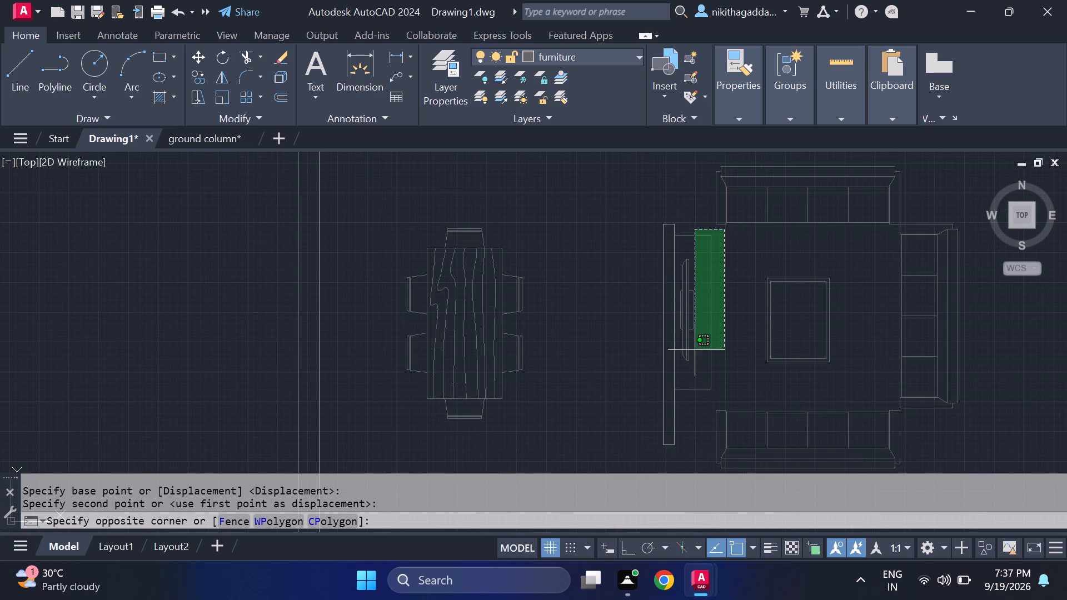
click(681, 403)
text(scale)
key(Return)
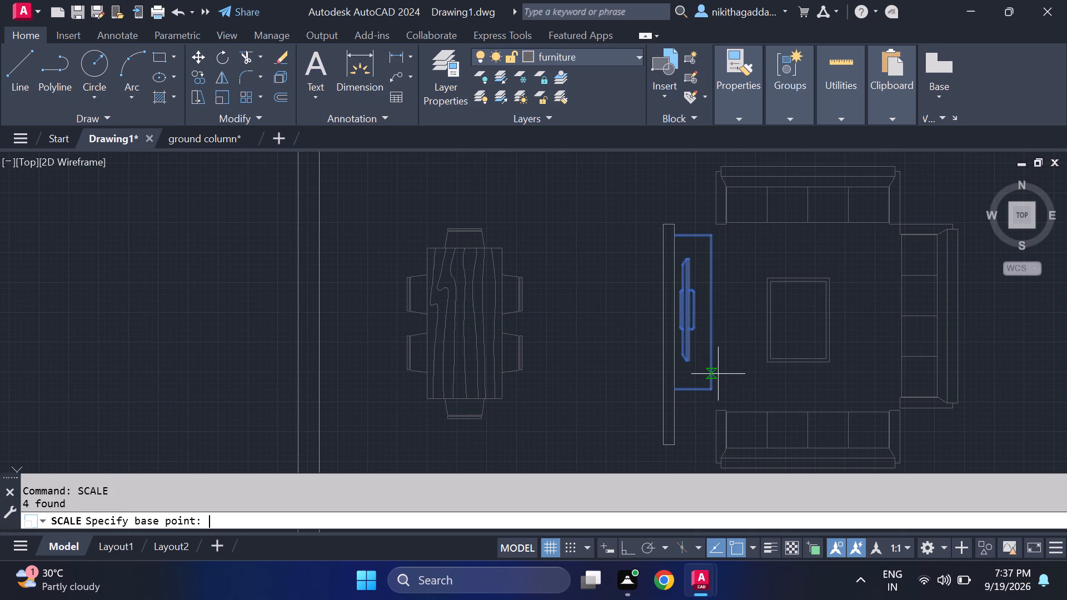
scroll(705, 348, up, 2)
click(664, 254)
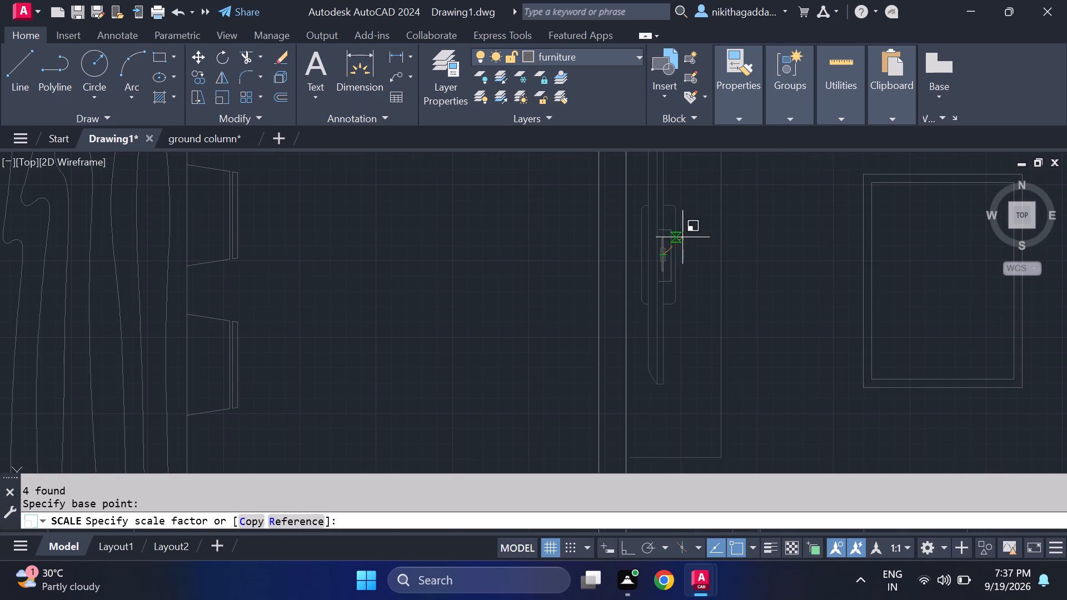
scroll(717, 188, down, 1)
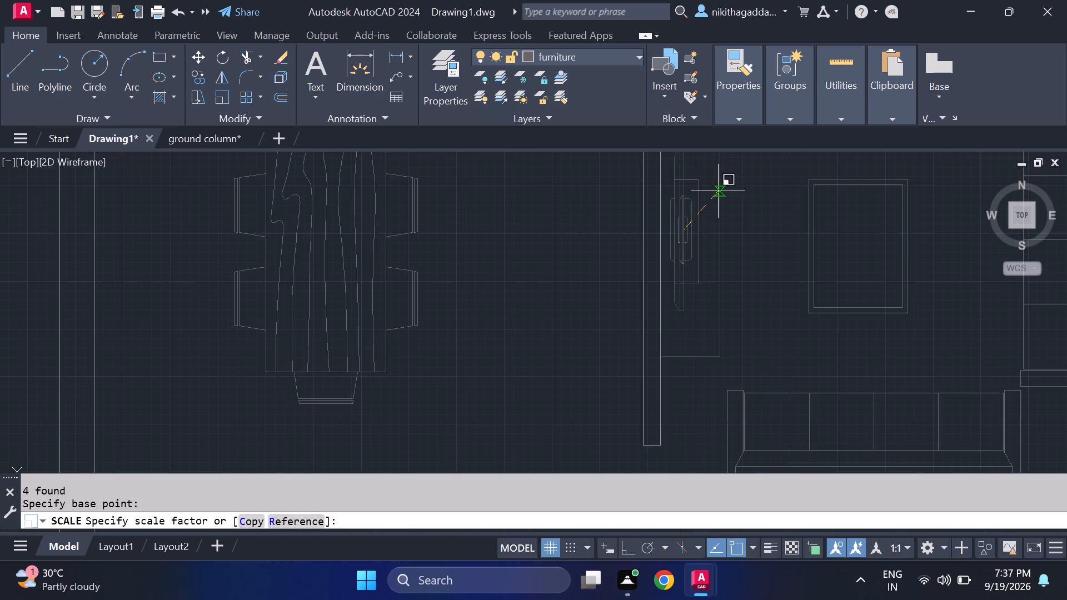
scroll(719, 189, down, 1)
middle_drag(719, 189, 701, 234)
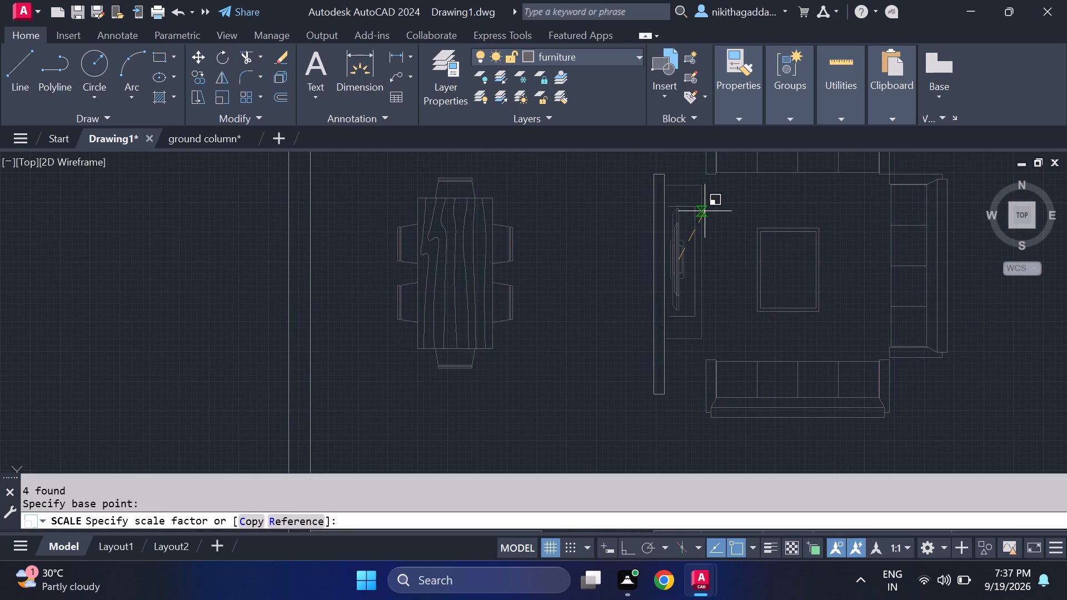
click(703, 218)
Move the reduced TV unit by its upper wall-side corner until it sits against the living-room partition.
drag(716, 203, 706, 220)
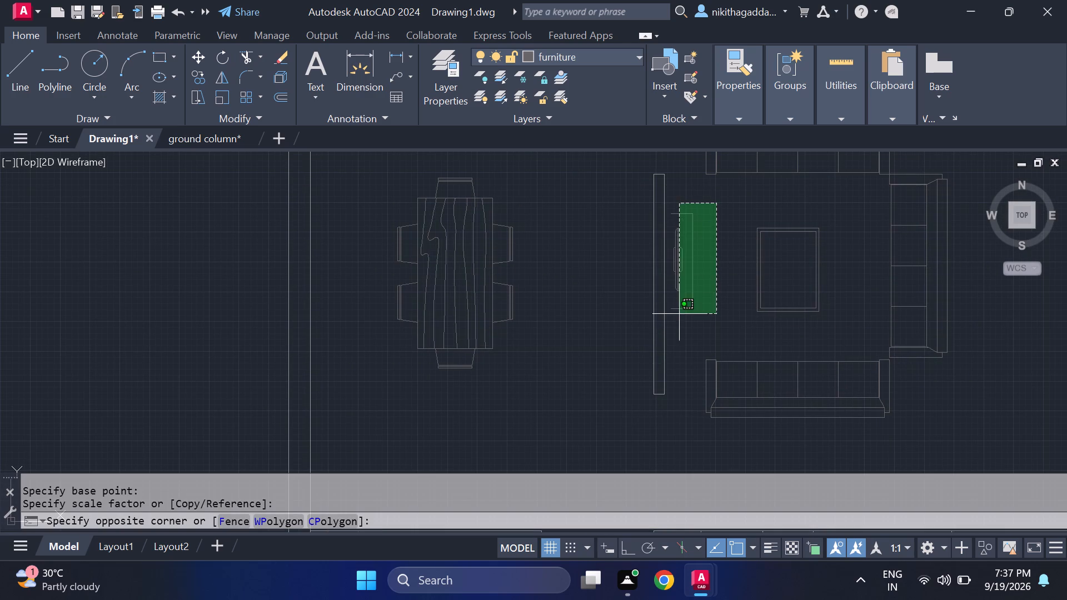
click(678, 319)
key(m)
key(Return)
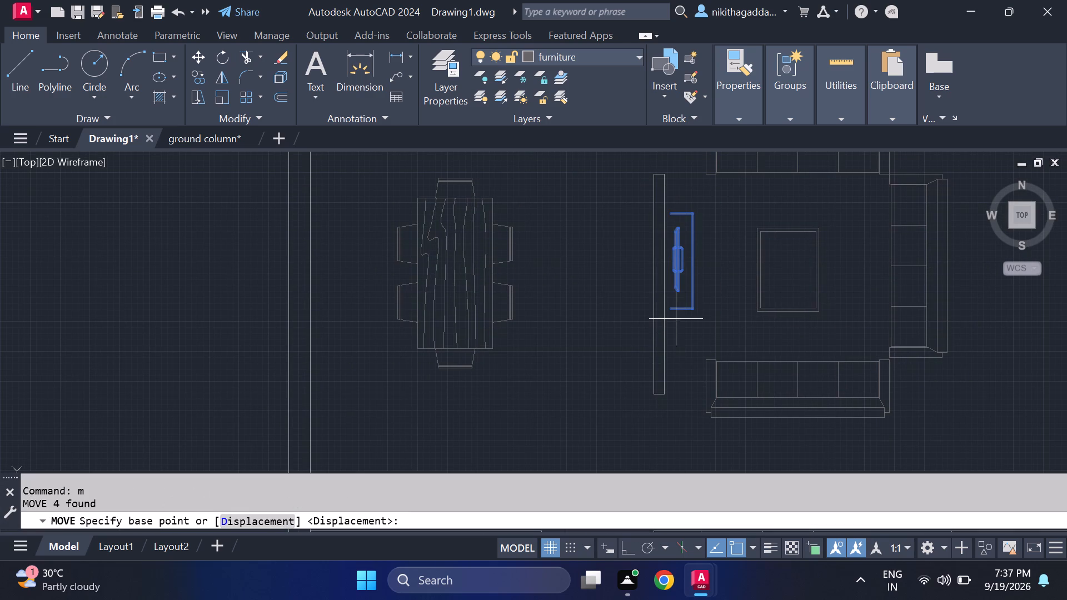
scroll(693, 204, up, 2)
click(636, 229)
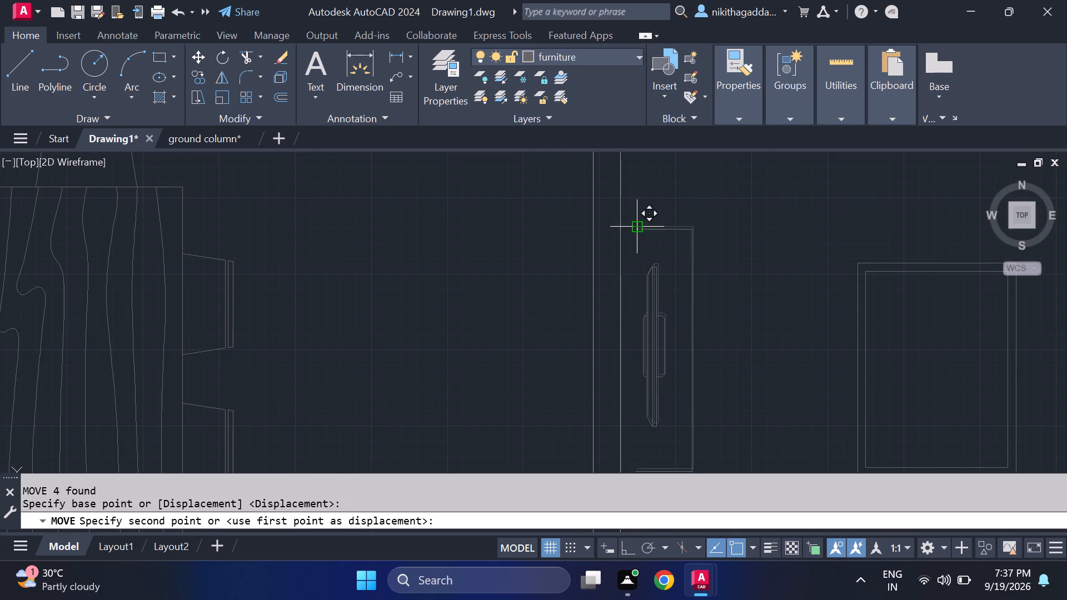
click(622, 233)
Review the furniture layout across the whole floor plan, from the living area to the kitchen and bedrooms.
scroll(662, 236, down, 4)
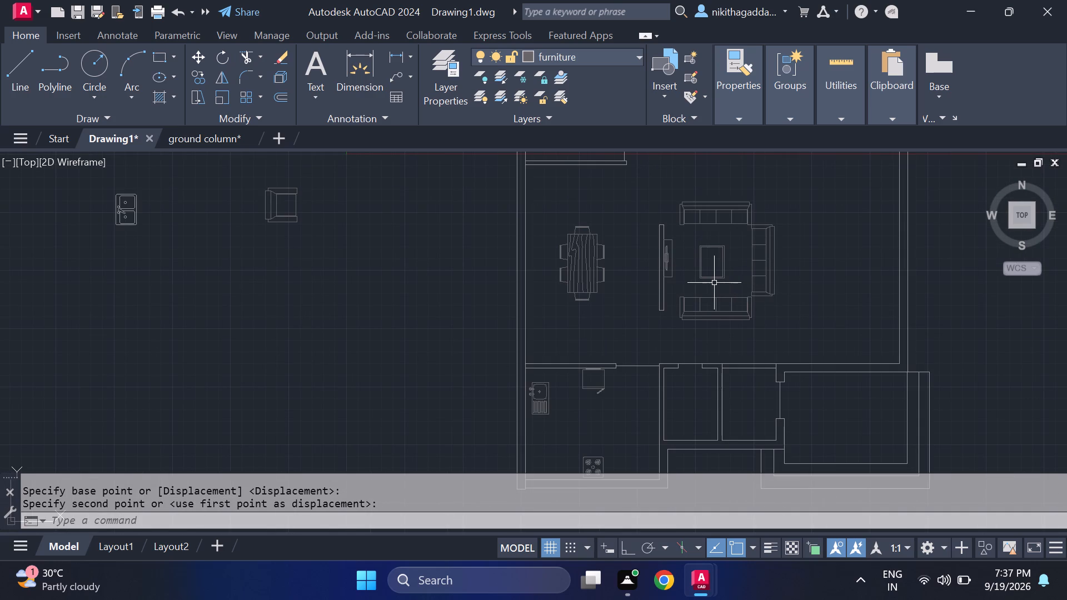
middle_drag(703, 287, 595, 338)
scroll(619, 302, up, 1)
scroll(620, 302, down, 1)
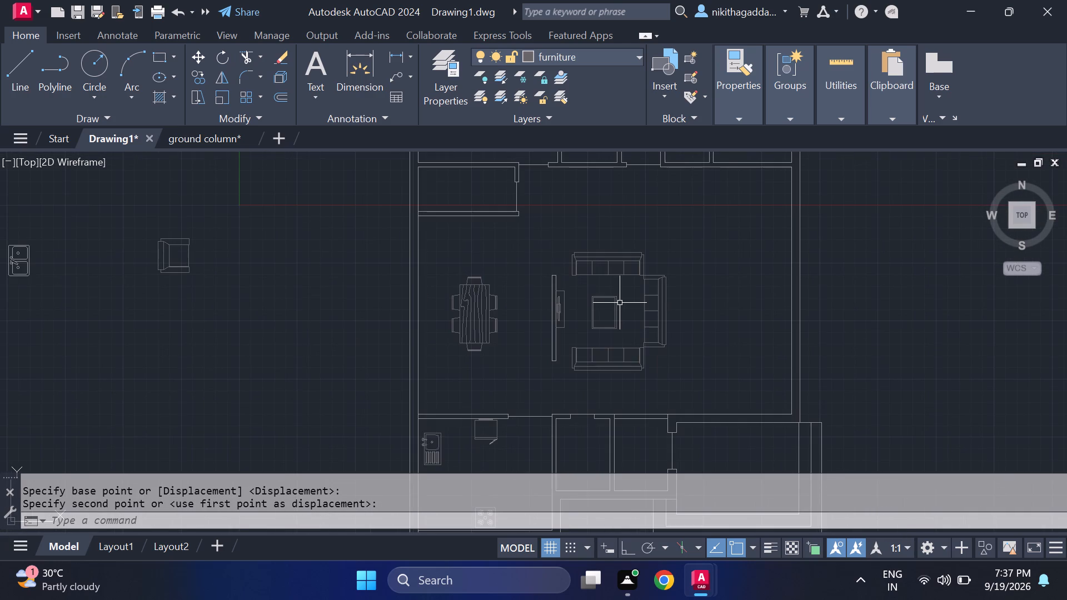
scroll(627, 243, down, 1)
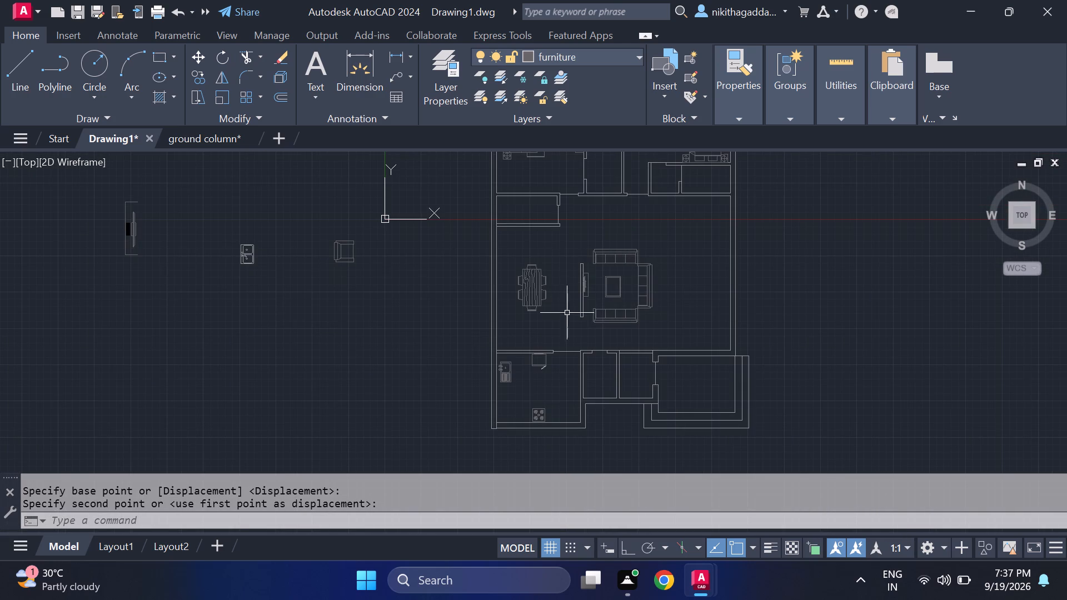
middle_drag(585, 339, 454, 306)
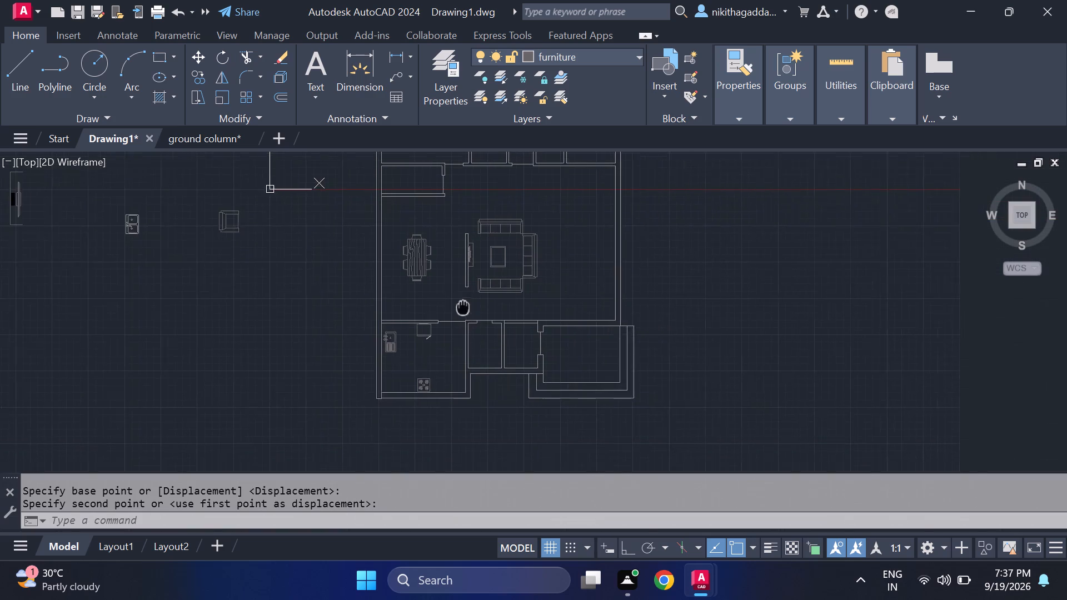
middle_drag(454, 306, 450, 306)
middle_drag(547, 259, 528, 338)
scroll(390, 308, down, 1)
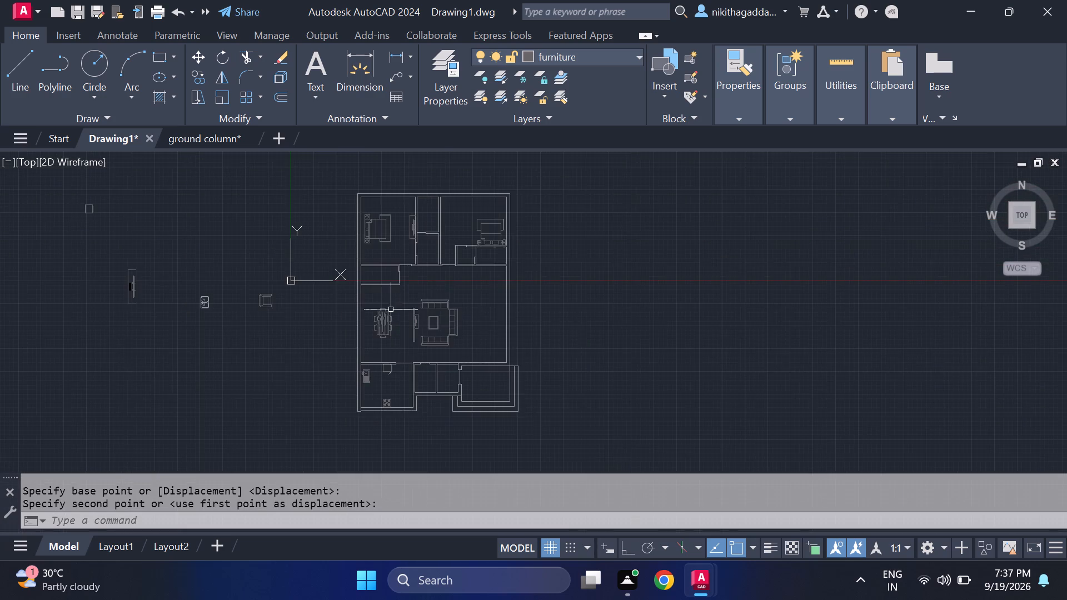
scroll(418, 293, up, 1)
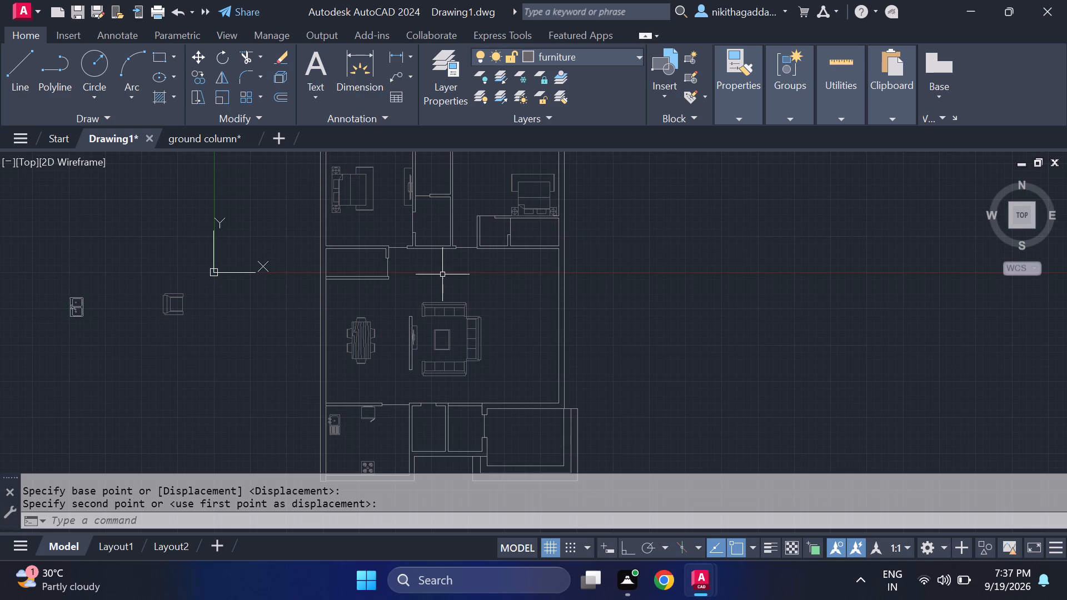
middle_drag(446, 274, 520, 361)
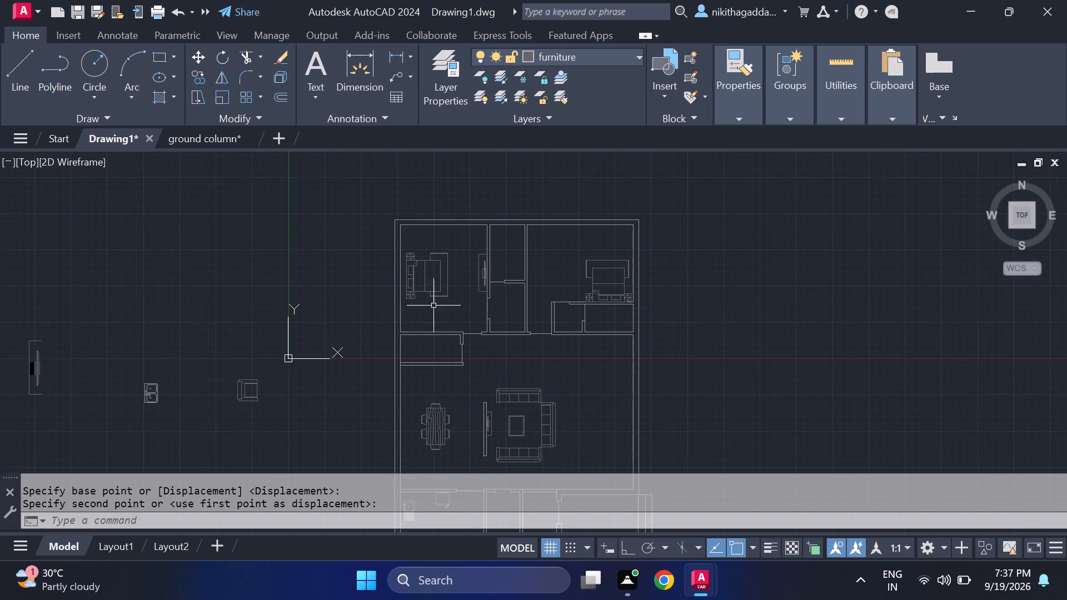
Open the drawing "west face ground floor plan 2" and look over its furnished rooms.
click(17, 140)
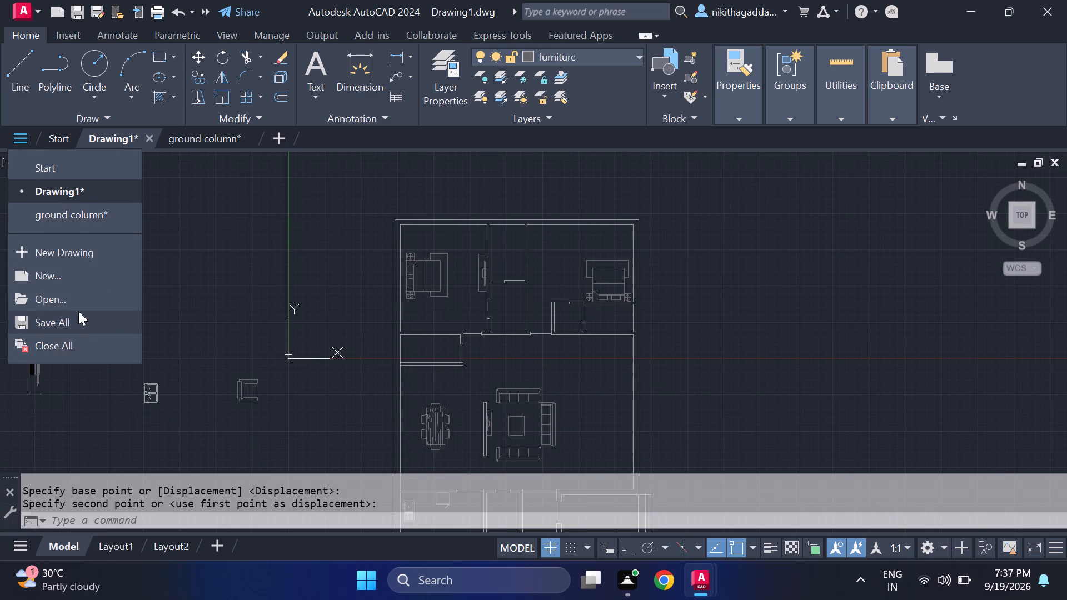
click(78, 297)
scroll(301, 260, down, 2)
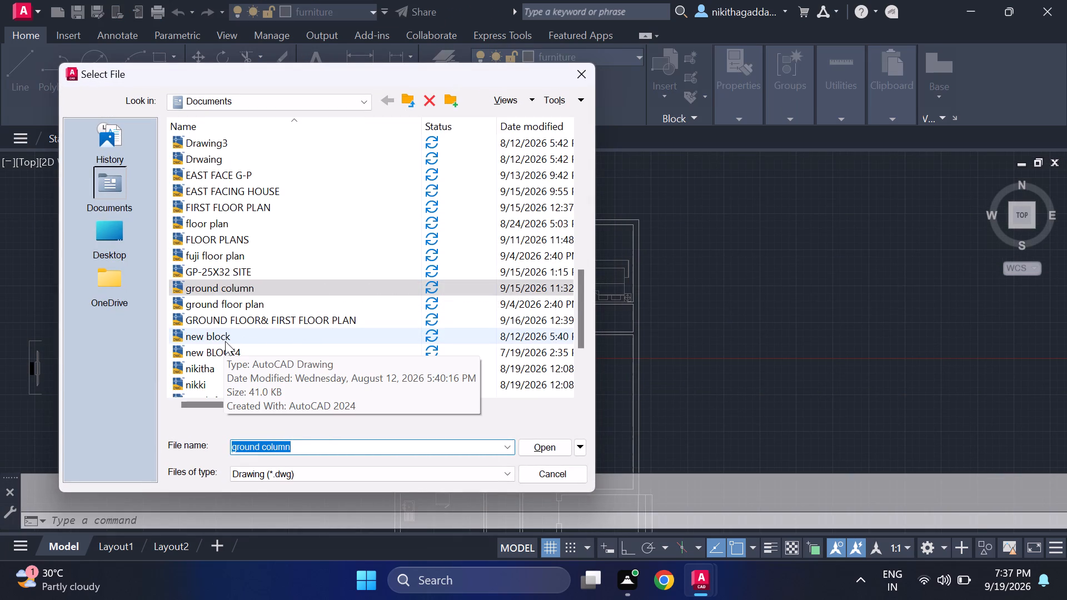
scroll(235, 345, down, 3)
click(245, 378)
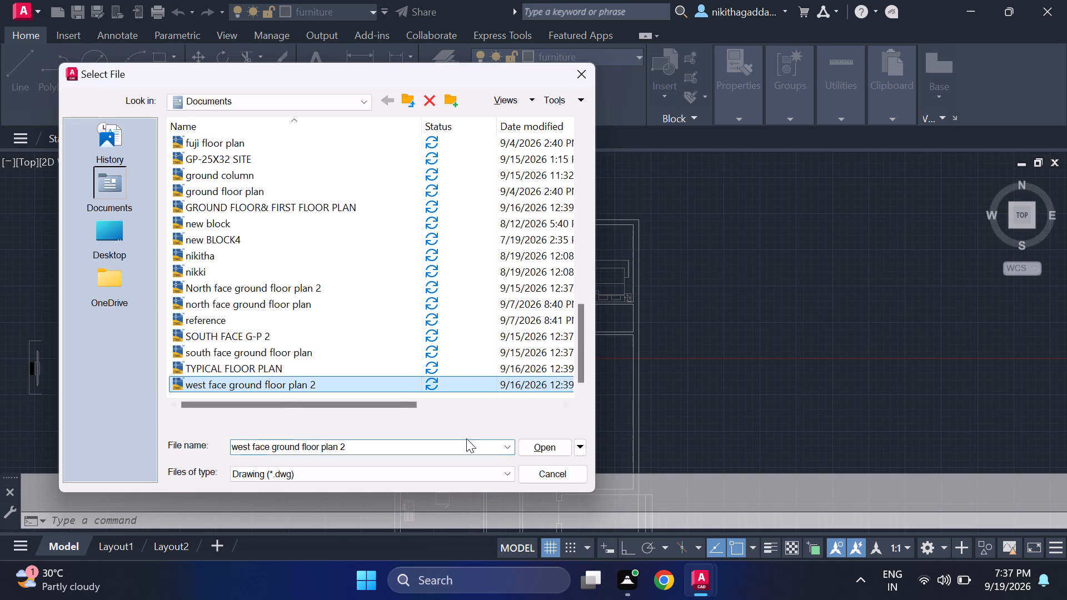
click(551, 449)
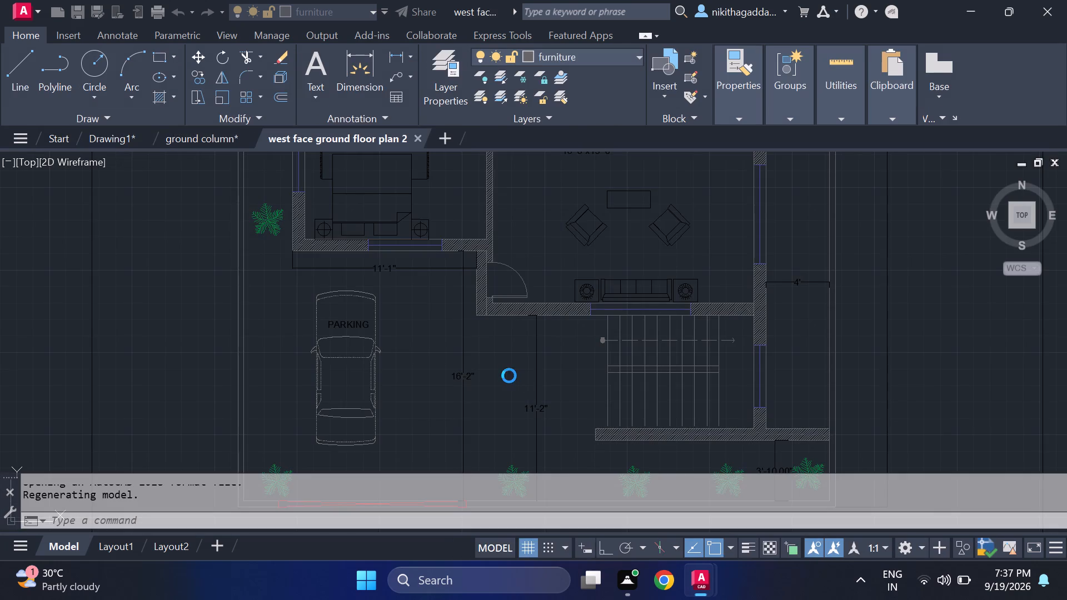
scroll(508, 376, down, 5)
scroll(488, 224, up, 2)
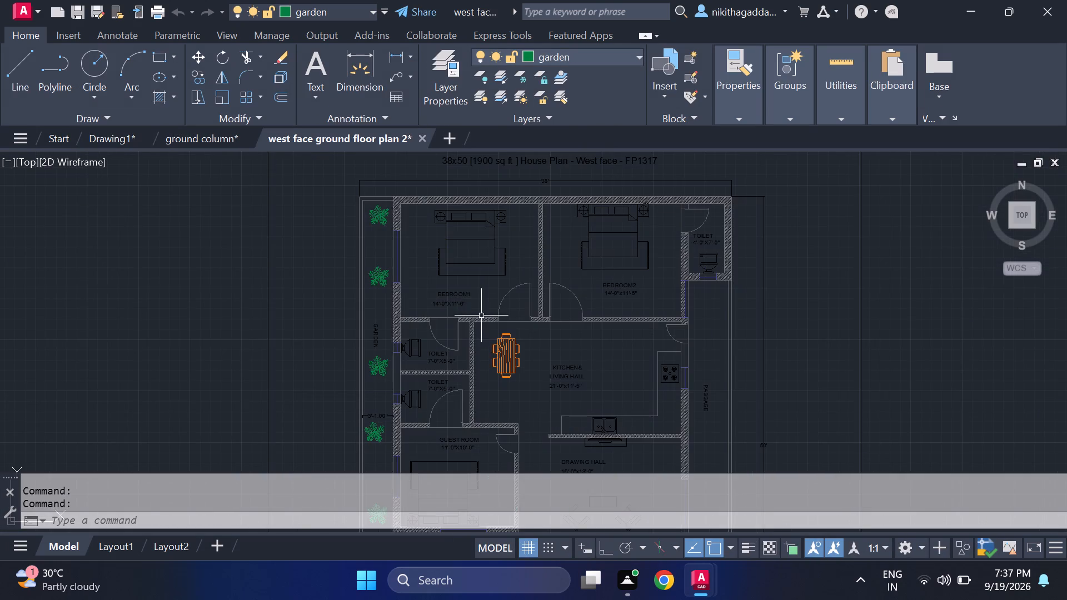
middle_drag(481, 319, 422, 217)
Open the drawing "TYPICAL FLOOR PLAN" from the Documents folder.
click(11, 137)
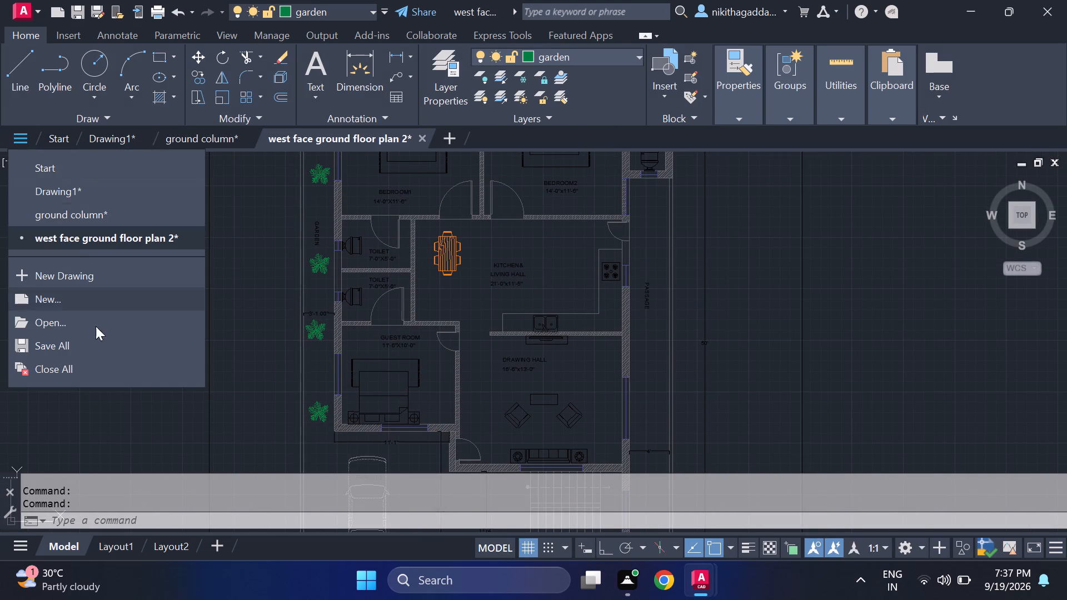
click(93, 328)
scroll(300, 319, down, 2)
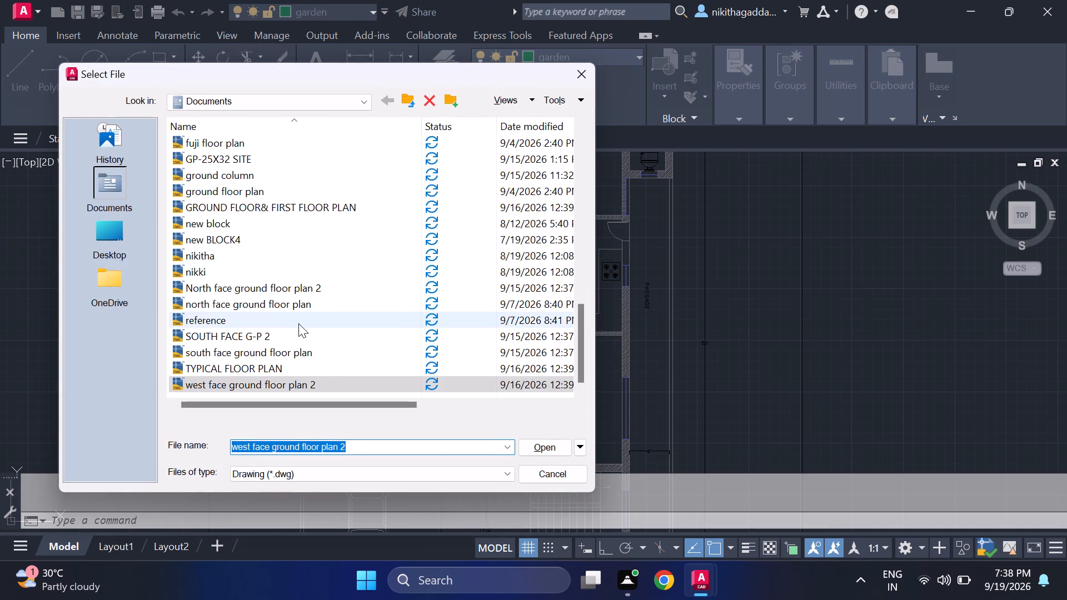
scroll(298, 323, down, 2)
click(247, 369)
click(530, 444)
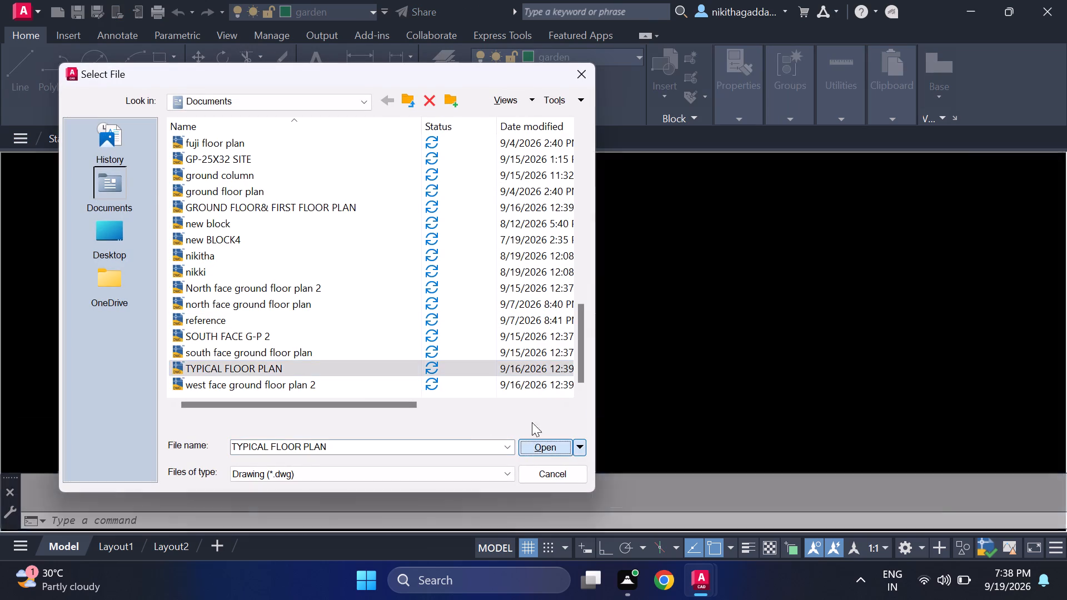
Copy the complete wardrobe beside the staircase in the 11'1.5"X12'6" M.BED, including outline, hatch lines and label, to the clipboard.
scroll(552, 367, down, 3)
scroll(406, 297, up, 2)
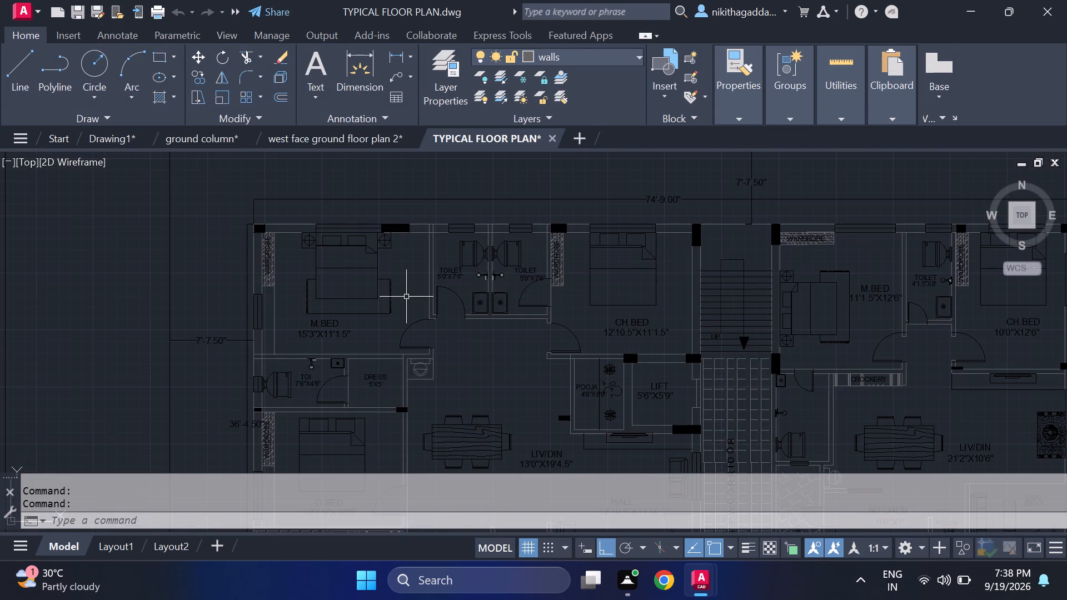
middle_drag(503, 339, 276, 296)
scroll(581, 181, up, 3)
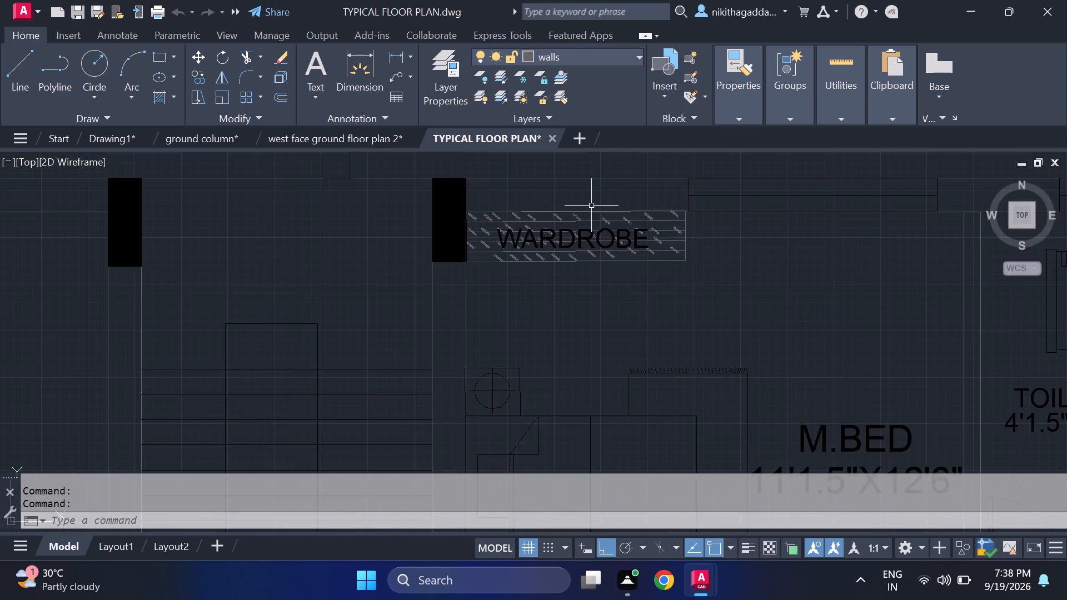
scroll(592, 206, up, 2)
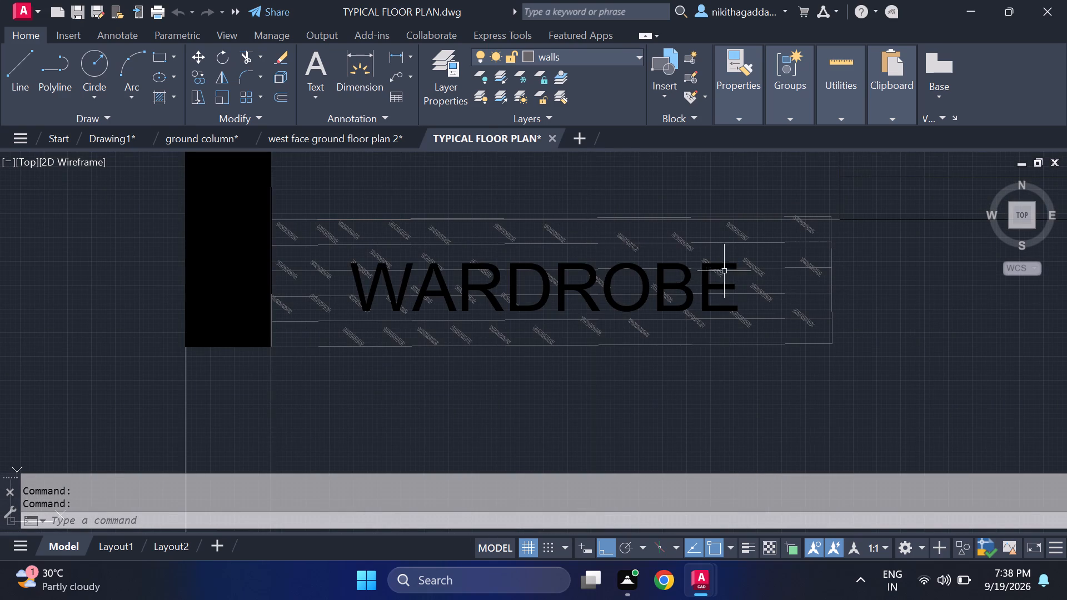
click(864, 236)
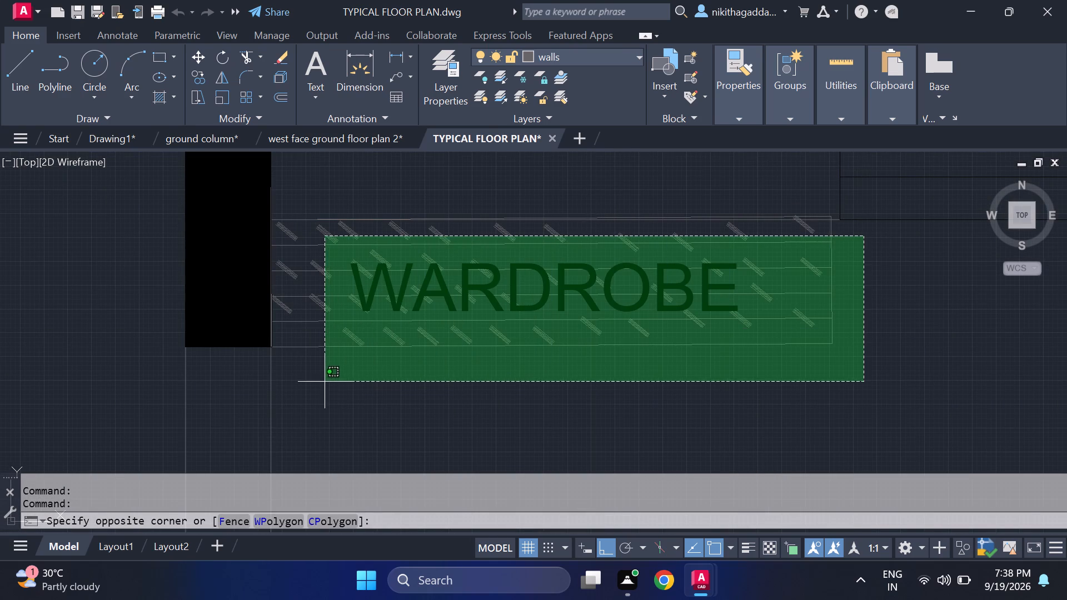
click(299, 383)
scroll(316, 228, up, 3)
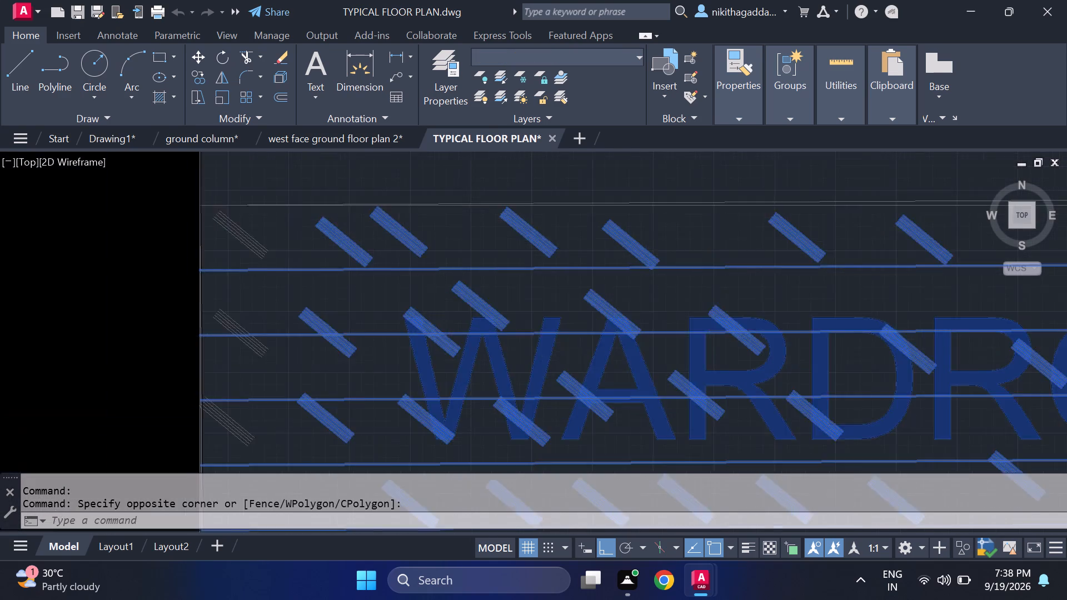
click(278, 218)
click(159, 425)
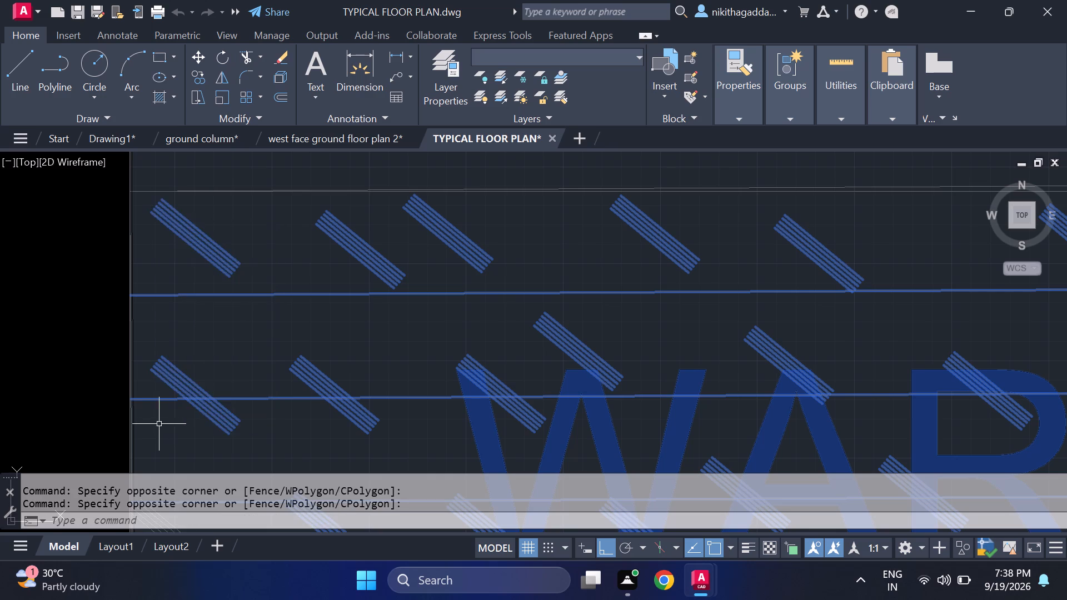
scroll(194, 403, down, 4)
scroll(180, 422, up, 1)
middle_drag(204, 441, 222, 335)
scroll(222, 332, up, 2)
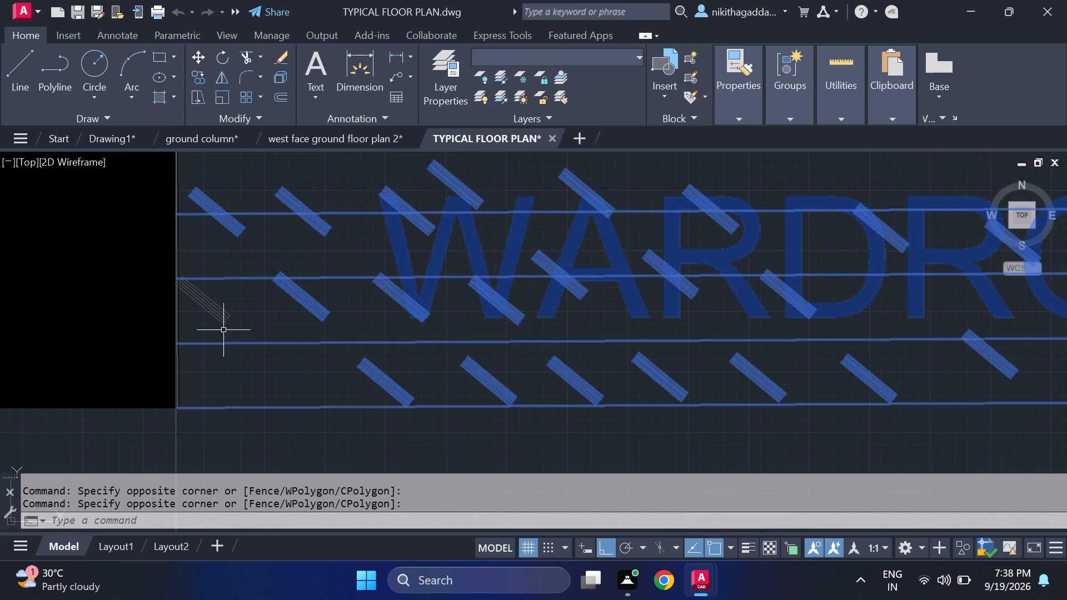
click(236, 298)
click(203, 381)
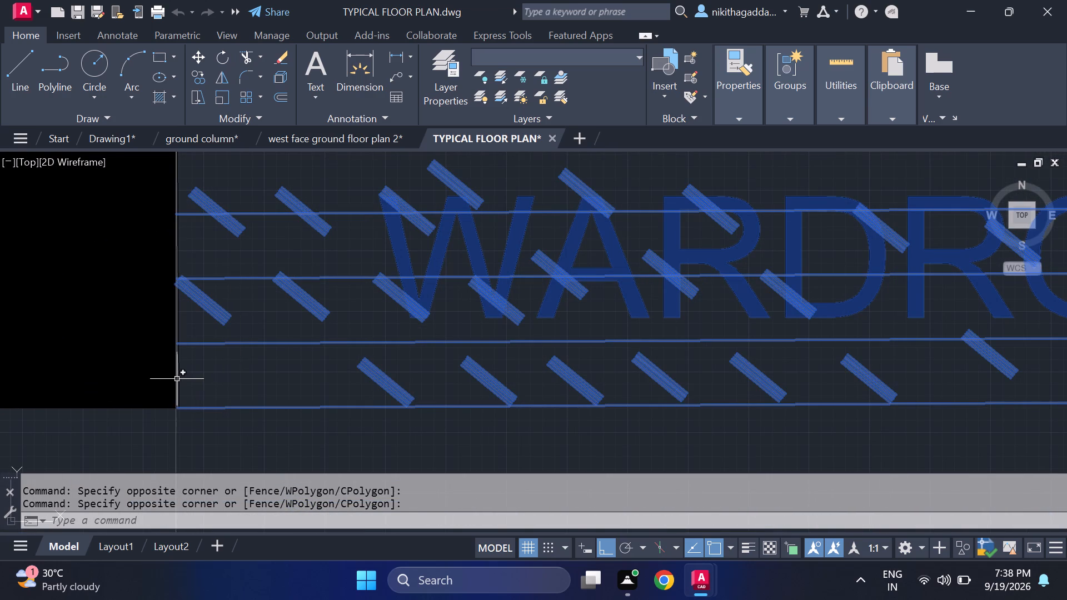
click(177, 379)
scroll(263, 316, down, 2)
middle_drag(473, 237, 447, 286)
scroll(456, 274, up, 2)
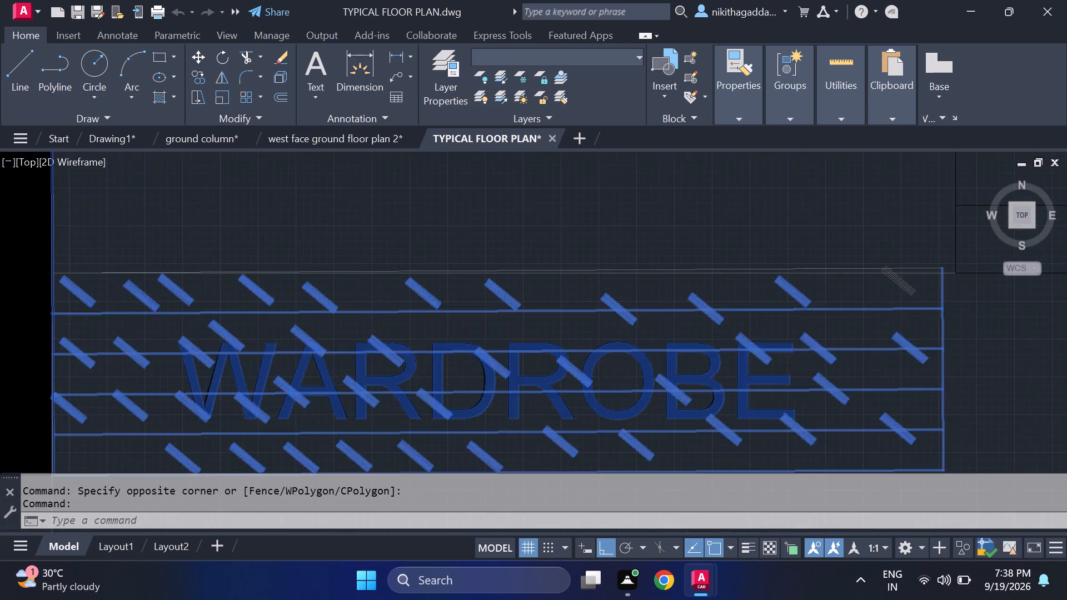
scroll(471, 269, up, 3)
click(466, 276)
click(407, 318)
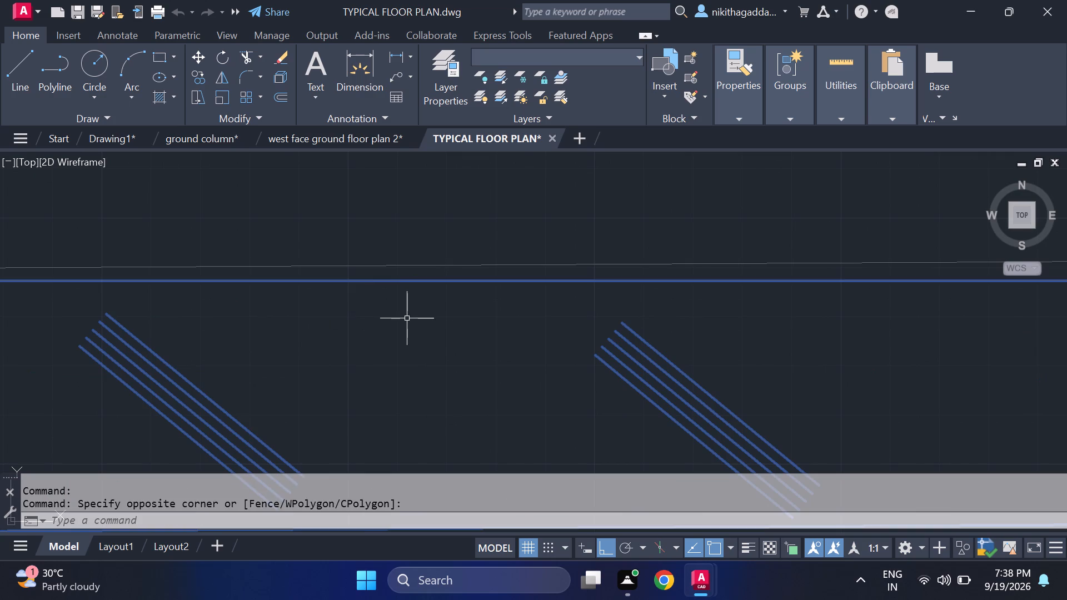
scroll(405, 318, down, 4)
scroll(860, 319, up, 2)
click(860, 319)
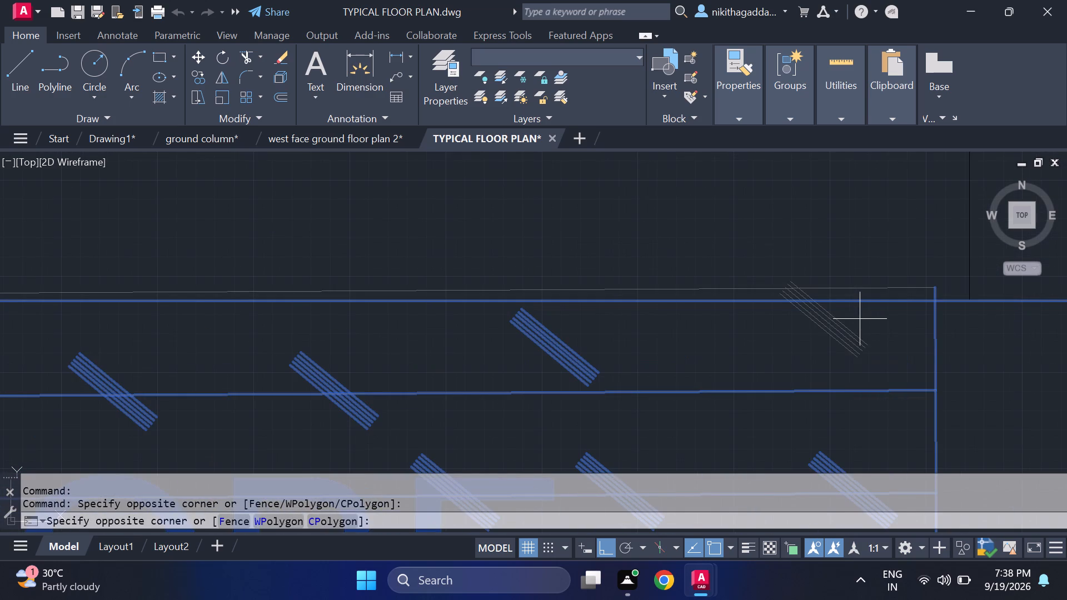
click(799, 362)
click(859, 288)
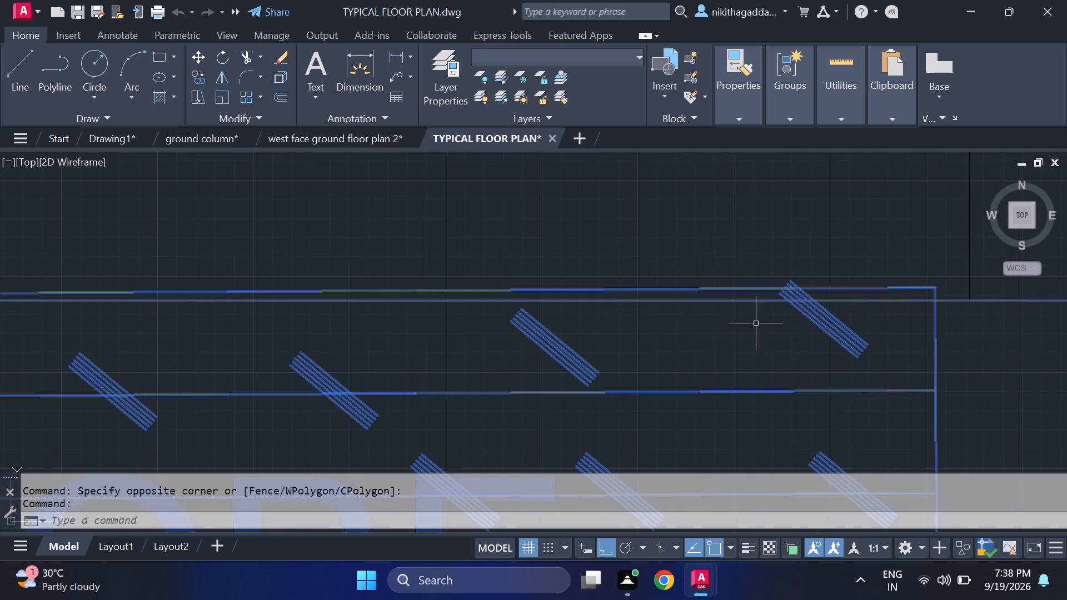
scroll(714, 337, down, 4)
middle_drag(644, 371, 677, 238)
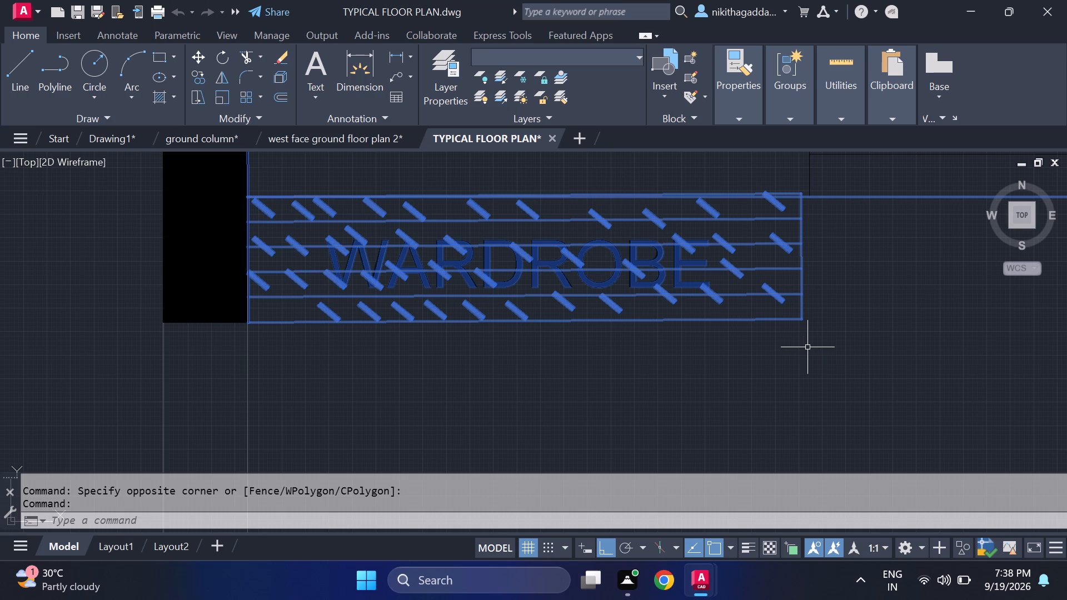
key(ctrl+c)
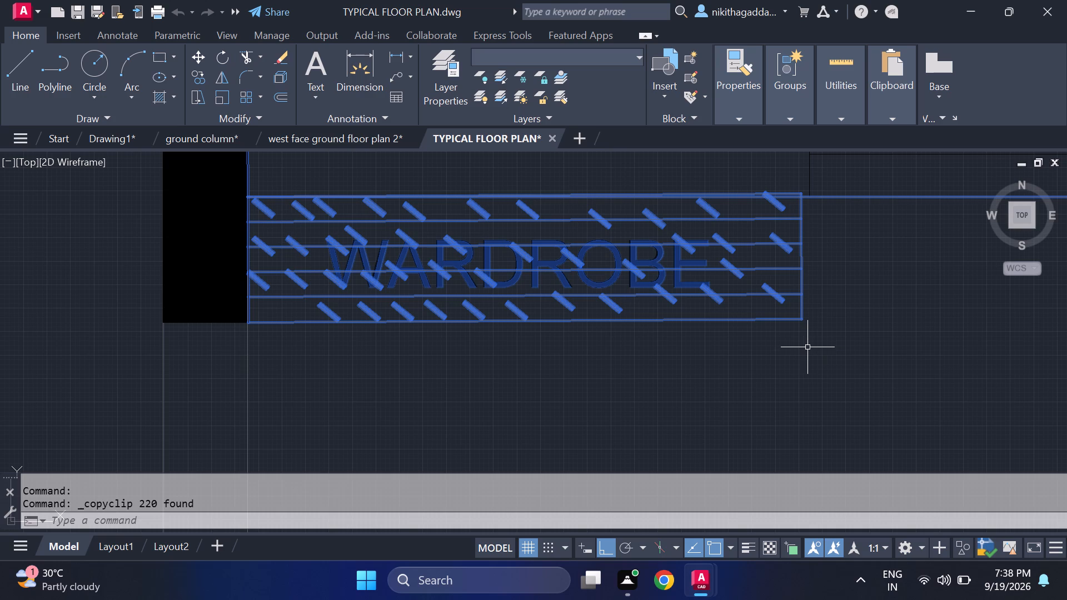
Paste the copied wardrobe into Drawing1, in the empty space outside the house plan's upper-left corner.
click(106, 131)
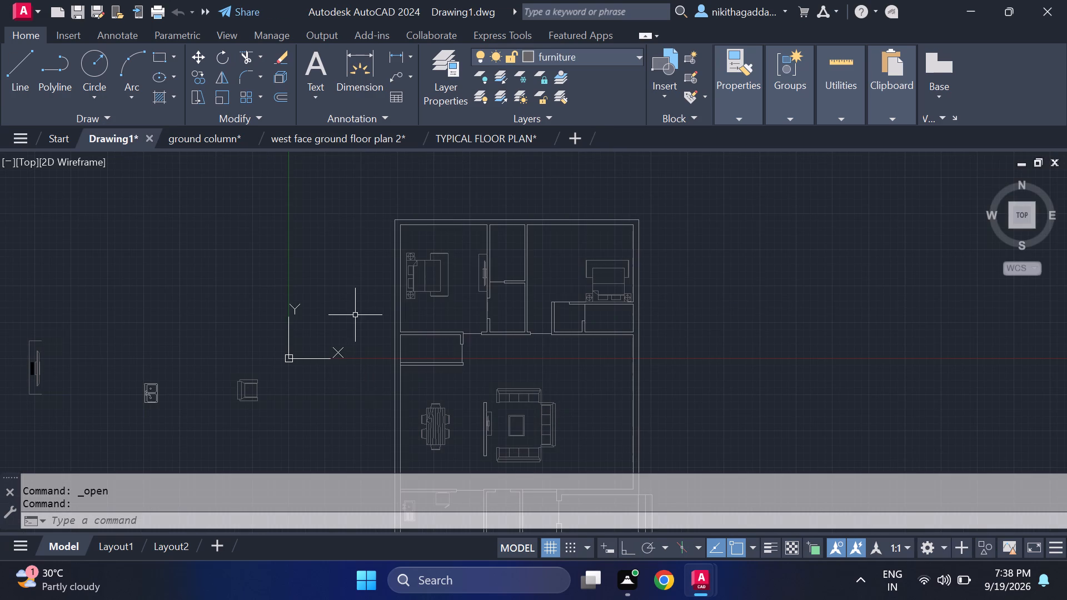
key(ctrl+v)
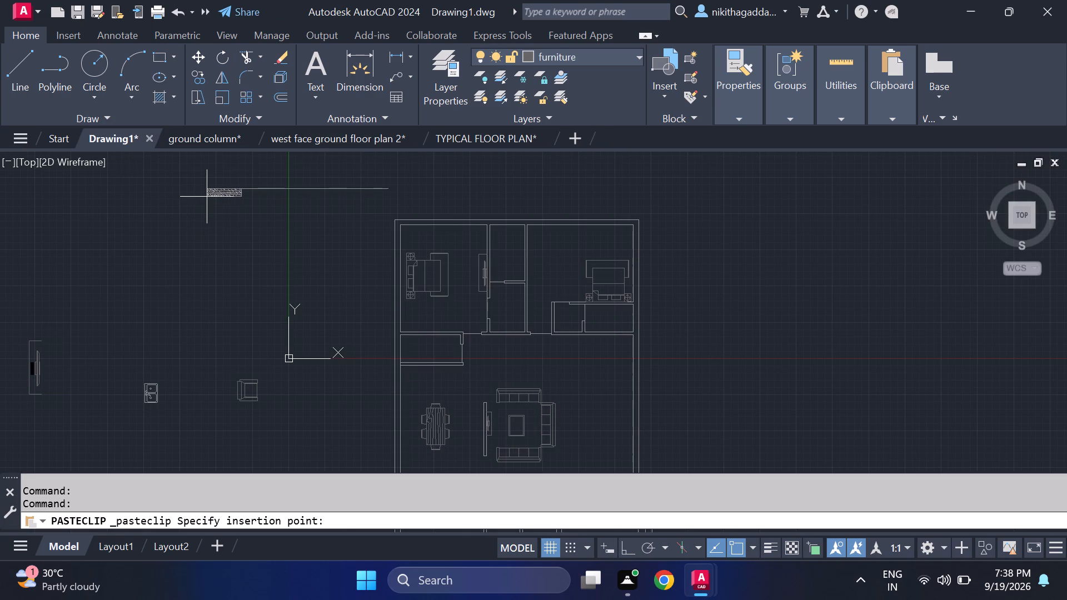
click(174, 229)
Trim off the long wall line that extends beyond the pasted wardrobe towards the house plan.
scroll(242, 215, up, 2)
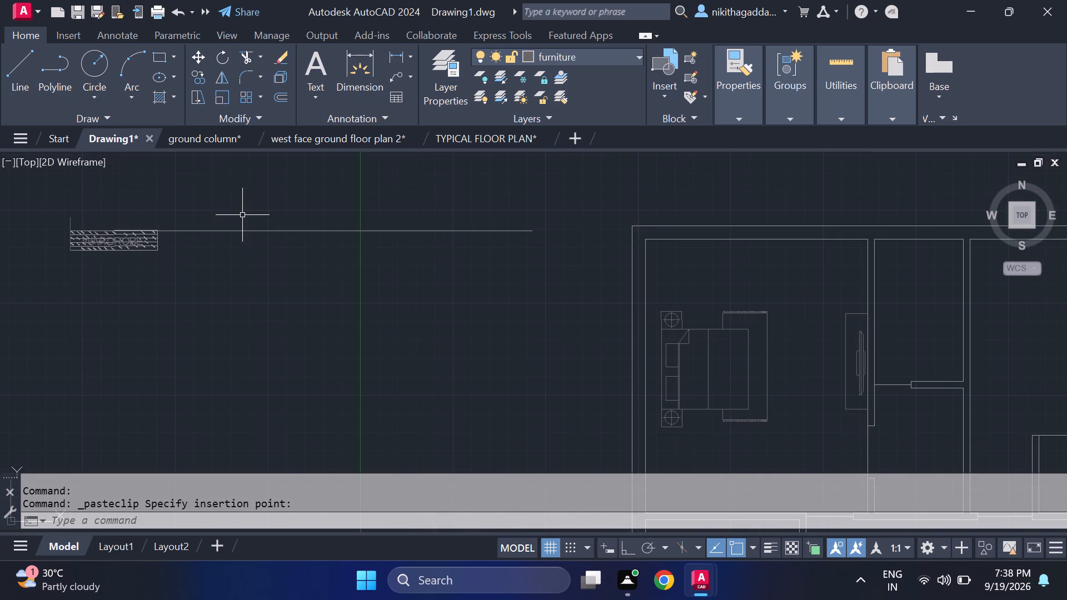
text(tr)
key(Return)
drag(202, 189, 219, 289)
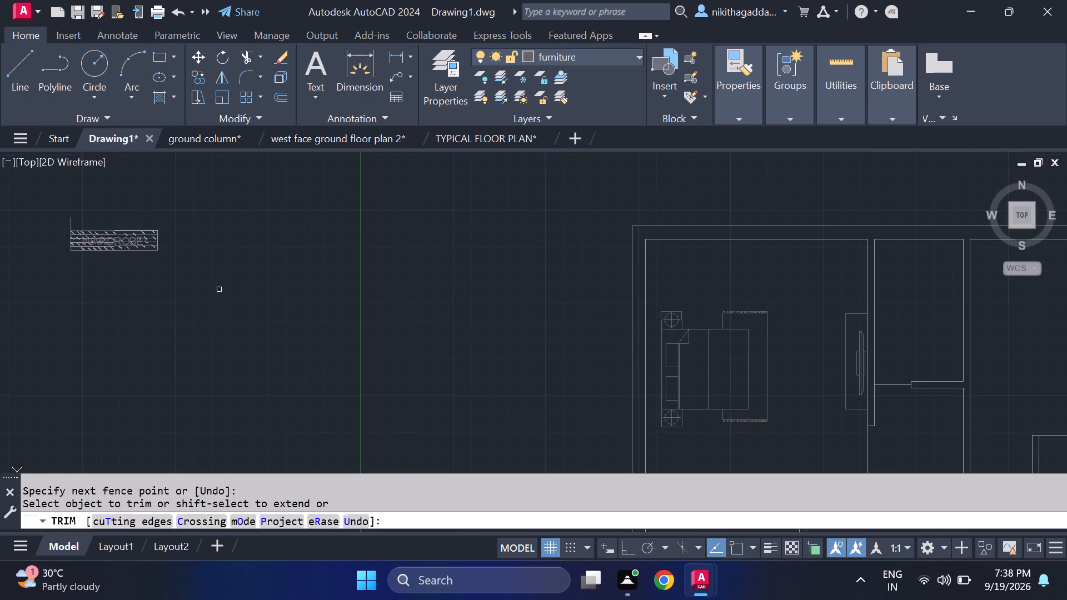
scroll(118, 252, up, 2)
middle_drag(113, 272, 196, 306)
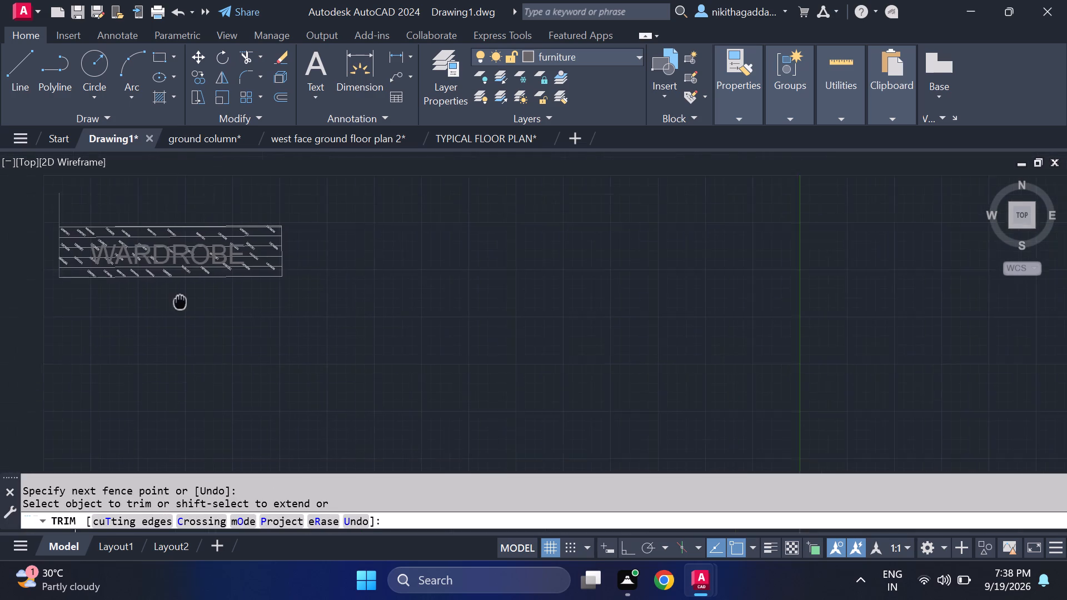
middle_drag(196, 306, 272, 328)
key(Escape)
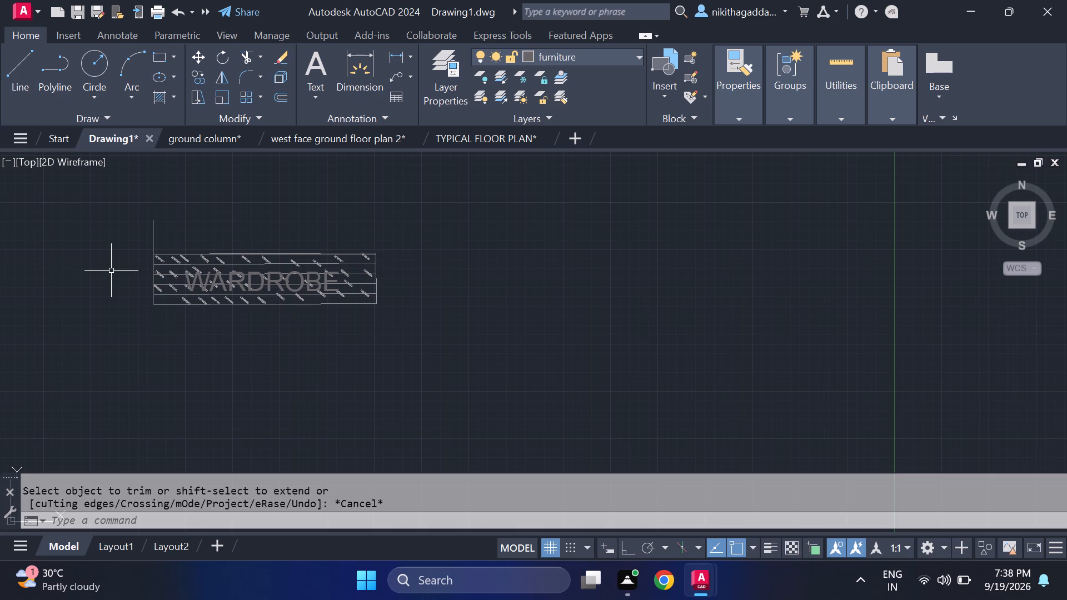
Trim away the vertical stub above the wardrobe and the surplus slanted line along its top edge.
text(tr)
key(Return)
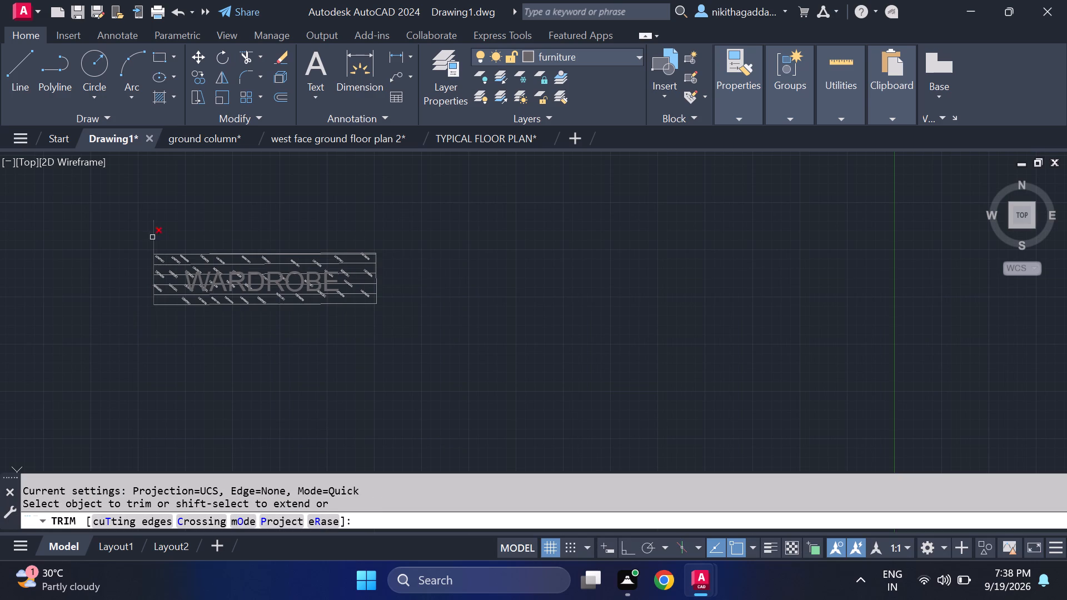
click(152, 237)
scroll(300, 262, up, 2)
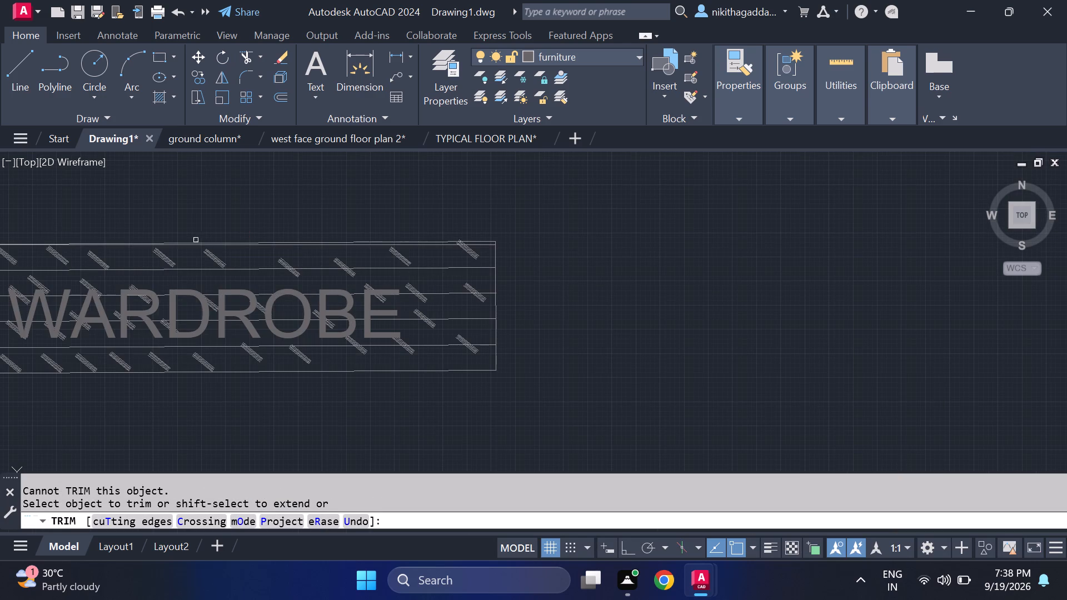
scroll(153, 238, up, 2)
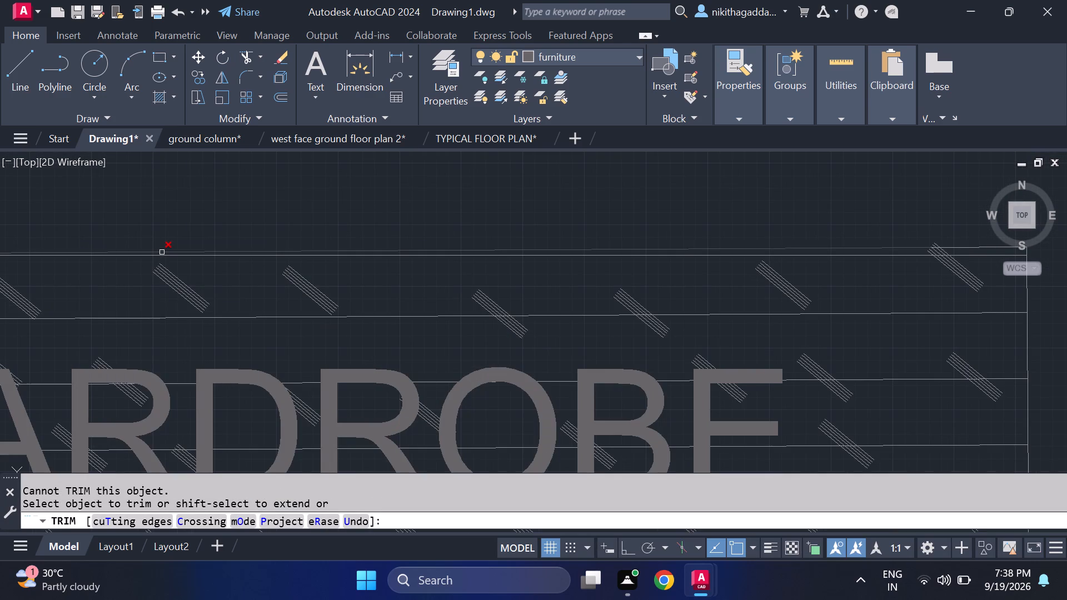
click(162, 252)
scroll(330, 242, down, 4)
scroll(513, 239, up, 3)
click(440, 259)
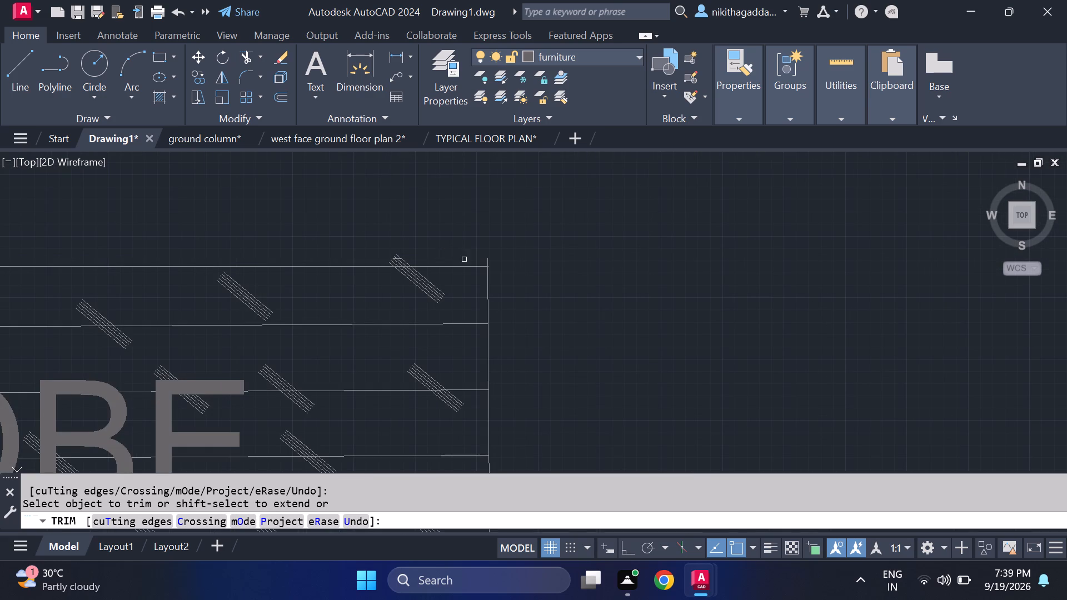
scroll(470, 259, down, 4)
key(Escape)
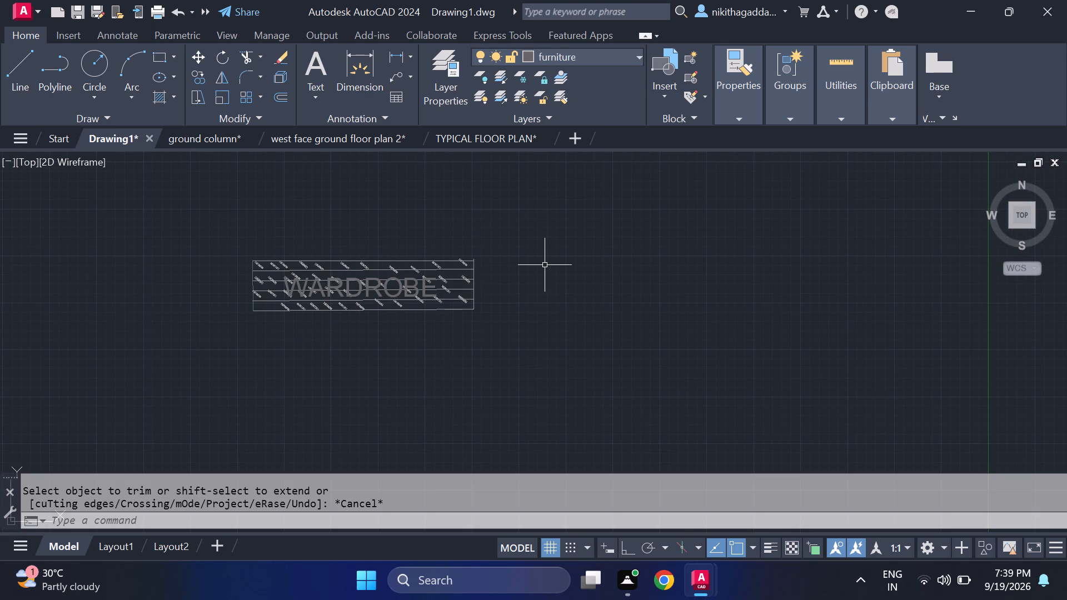
Copy the cleaned-up wardrobe once, placing the duplicate in the empty space between the original and the house plan.
scroll(516, 267, down, 1)
click(525, 244)
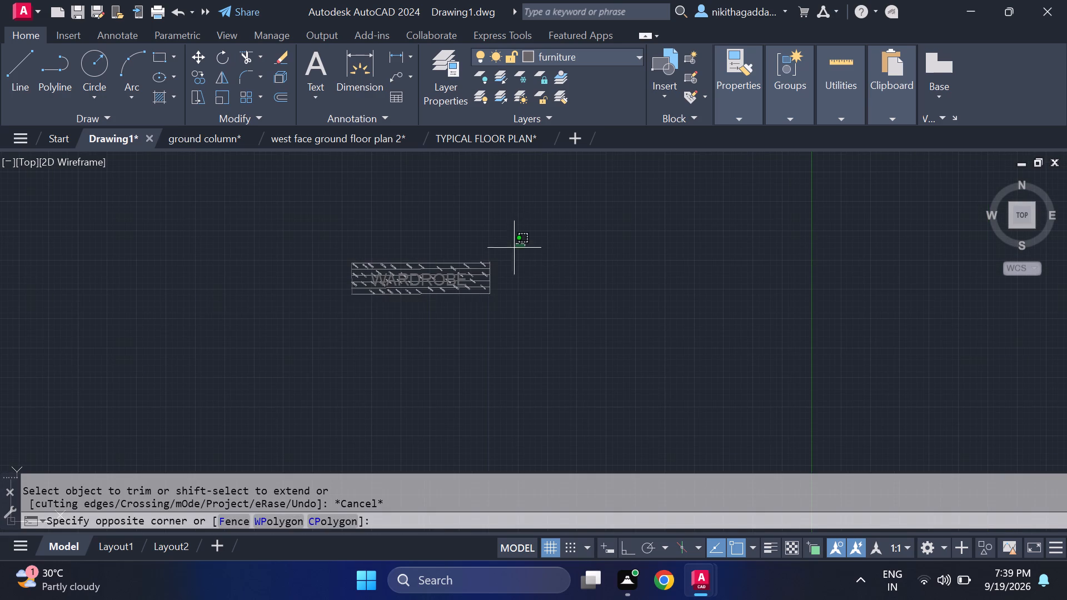
click(274, 346)
text(co)
key(Return)
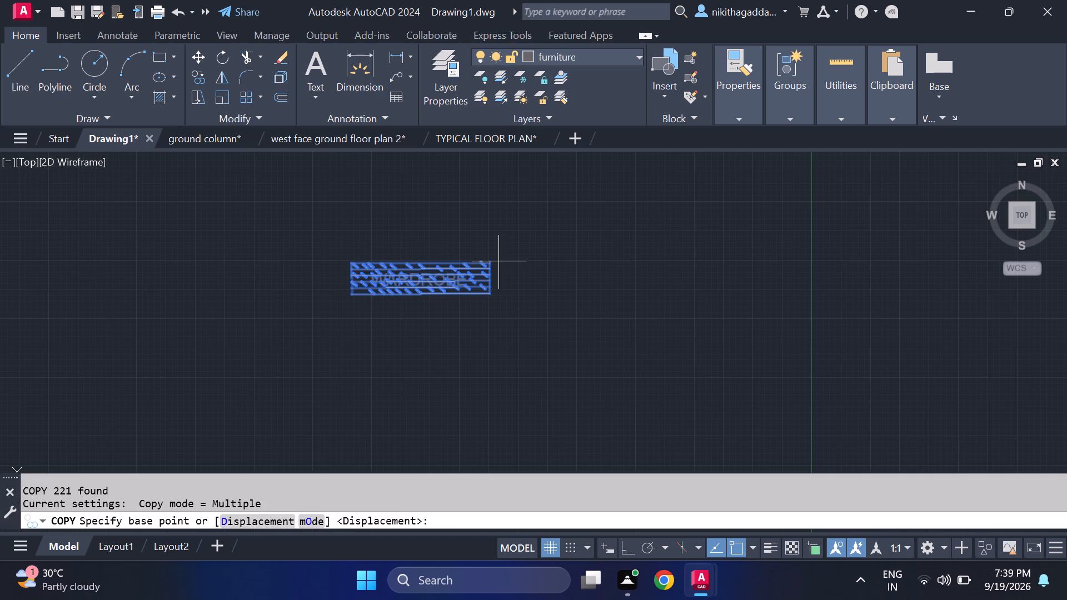
click(494, 257)
drag(772, 242, 766, 242)
key(Escape)
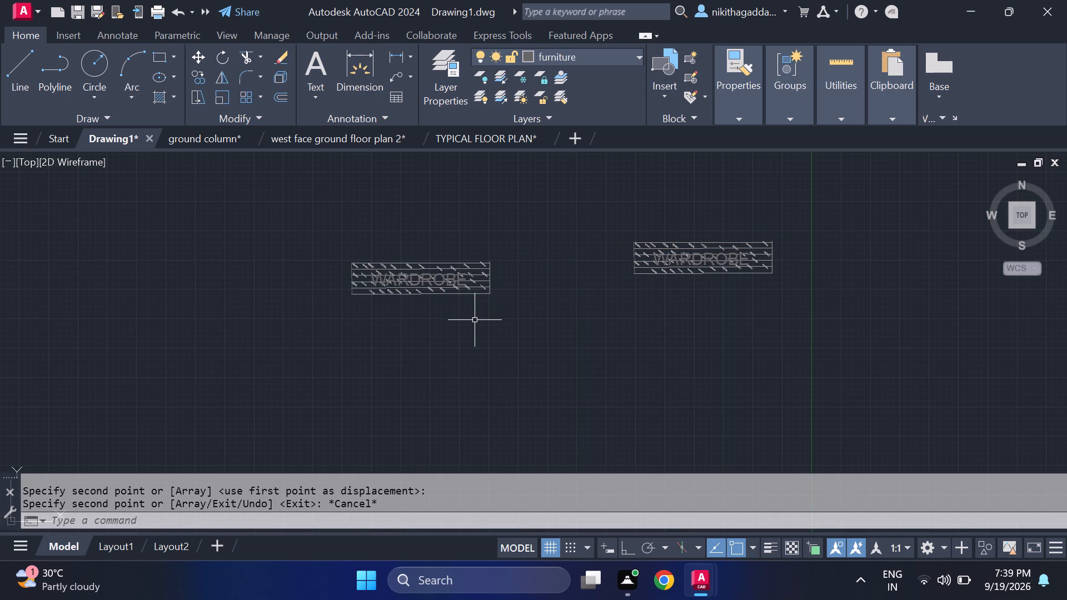
Move the original wardrobe by its upper-right corner into the plan's upper-left bedroom, close to the top wall above the bed.
click(501, 237)
click(230, 358)
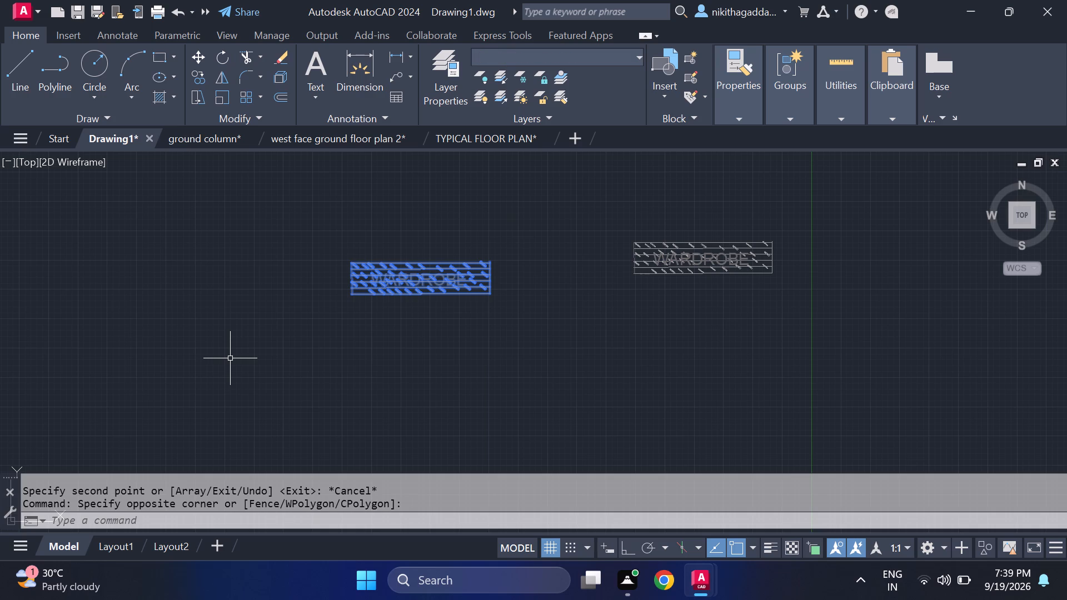
key(m)
key(Return)
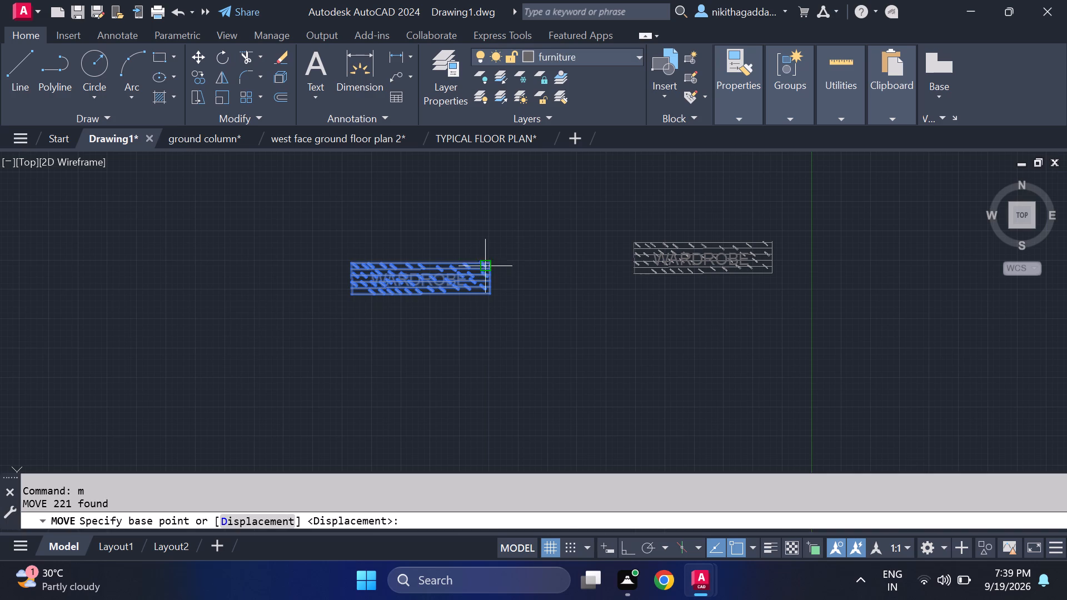
click(490, 261)
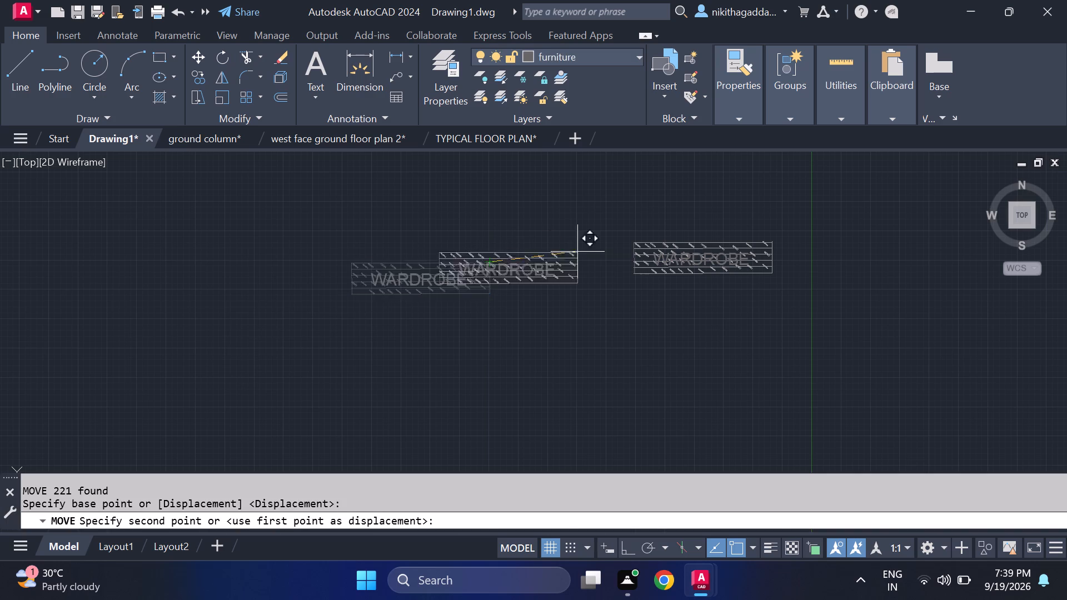
scroll(742, 237, down, 3)
middle_drag(810, 278, 428, 272)
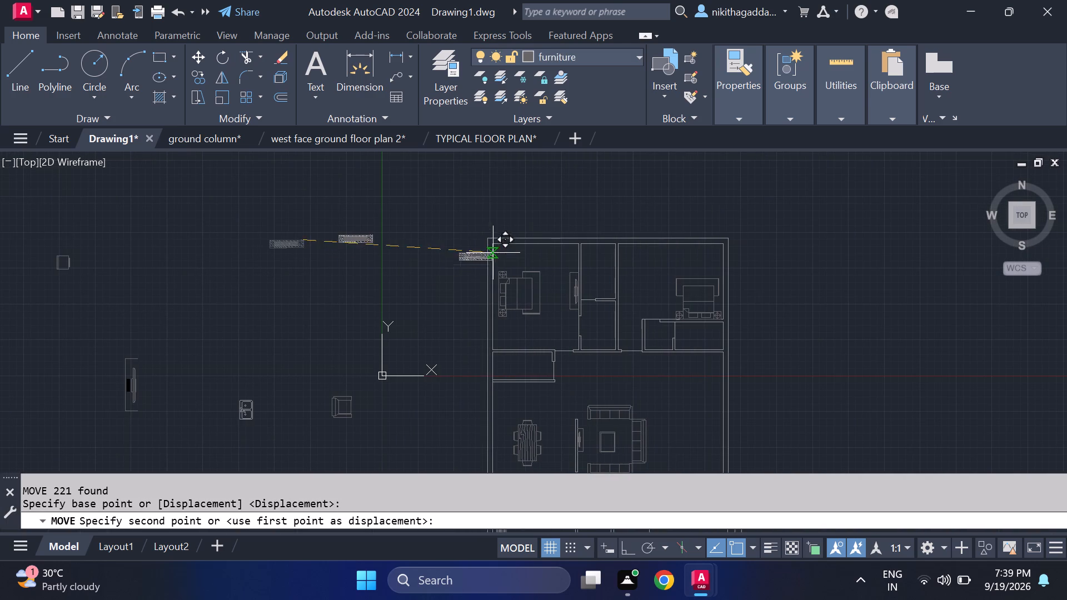
scroll(545, 252, up, 4)
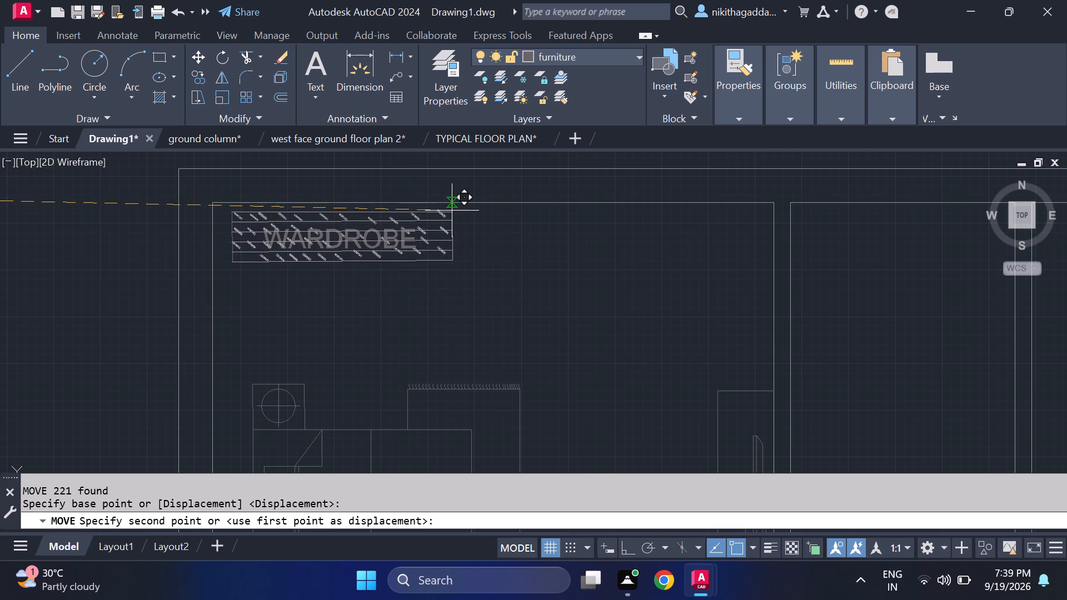
click(446, 209)
scroll(518, 244, down, 3)
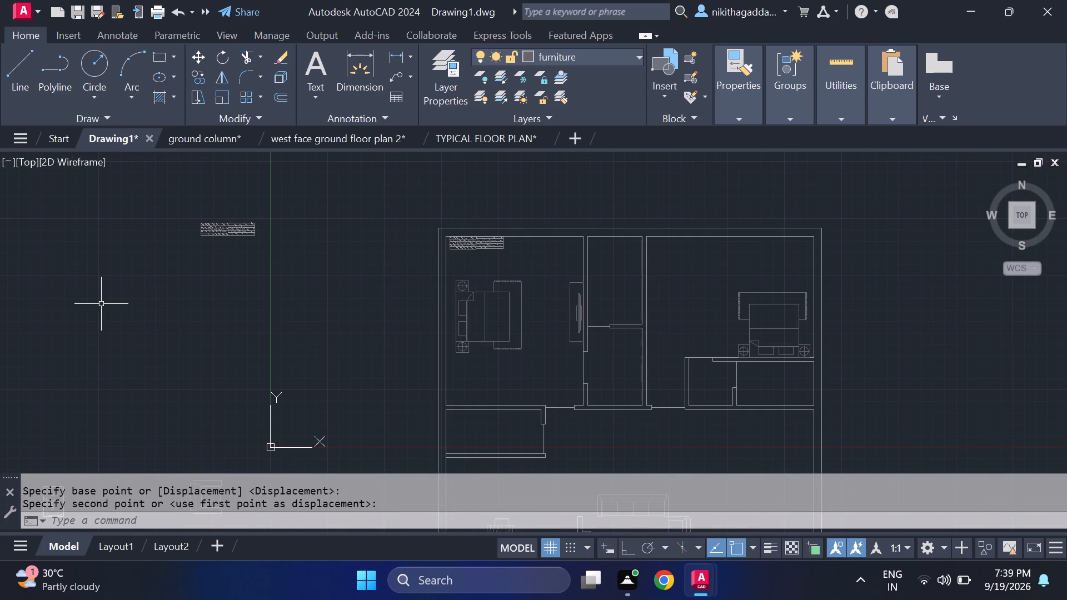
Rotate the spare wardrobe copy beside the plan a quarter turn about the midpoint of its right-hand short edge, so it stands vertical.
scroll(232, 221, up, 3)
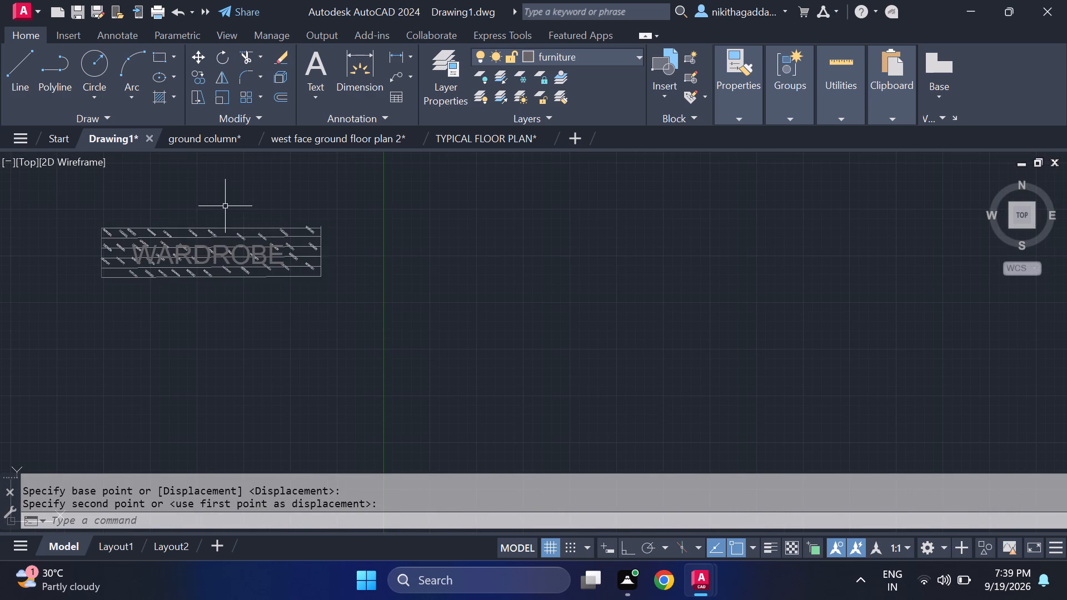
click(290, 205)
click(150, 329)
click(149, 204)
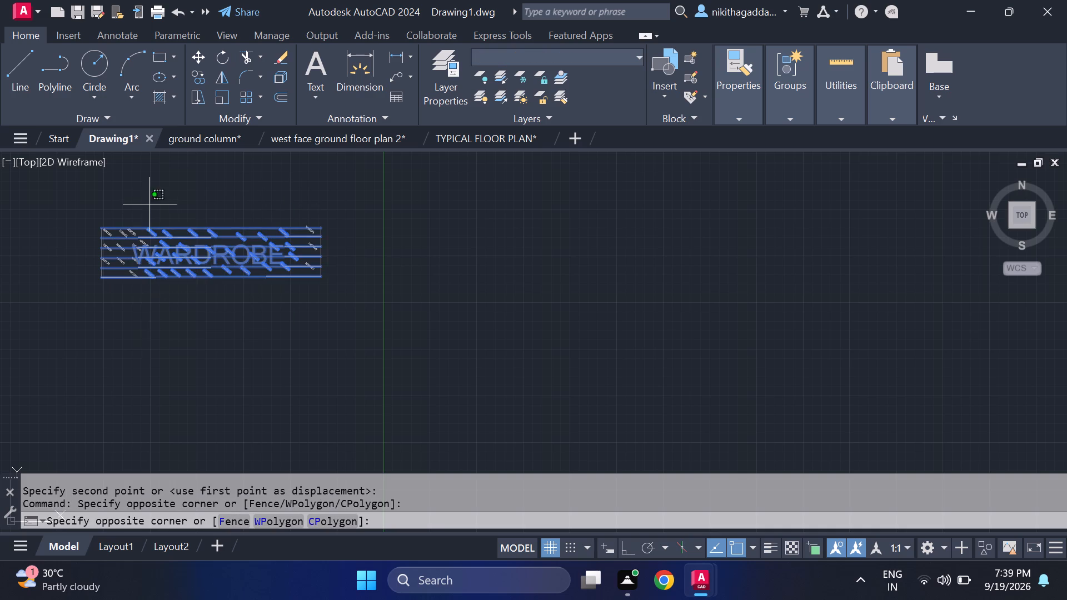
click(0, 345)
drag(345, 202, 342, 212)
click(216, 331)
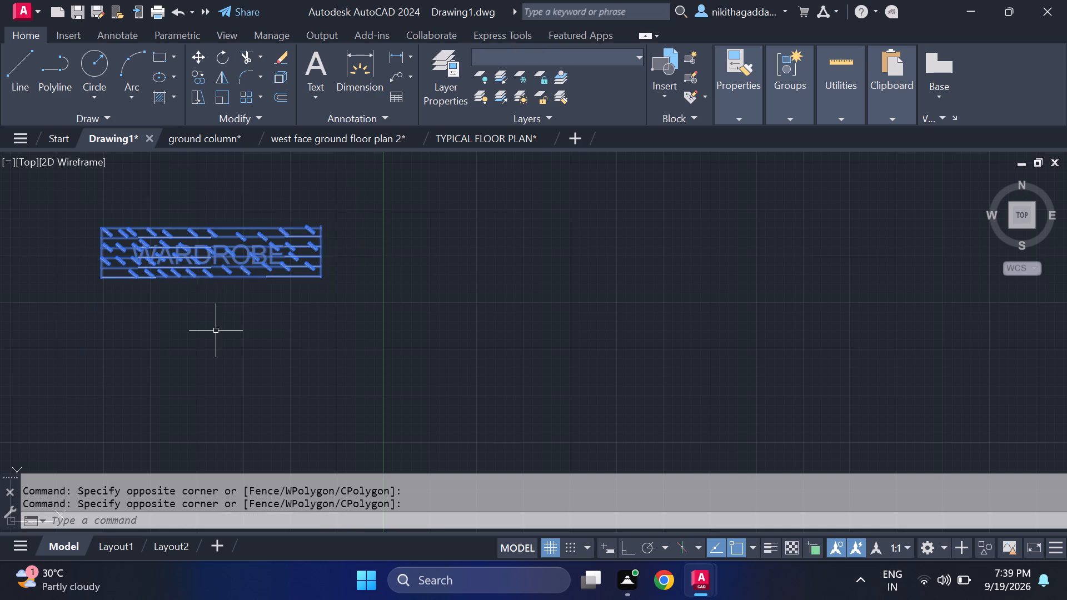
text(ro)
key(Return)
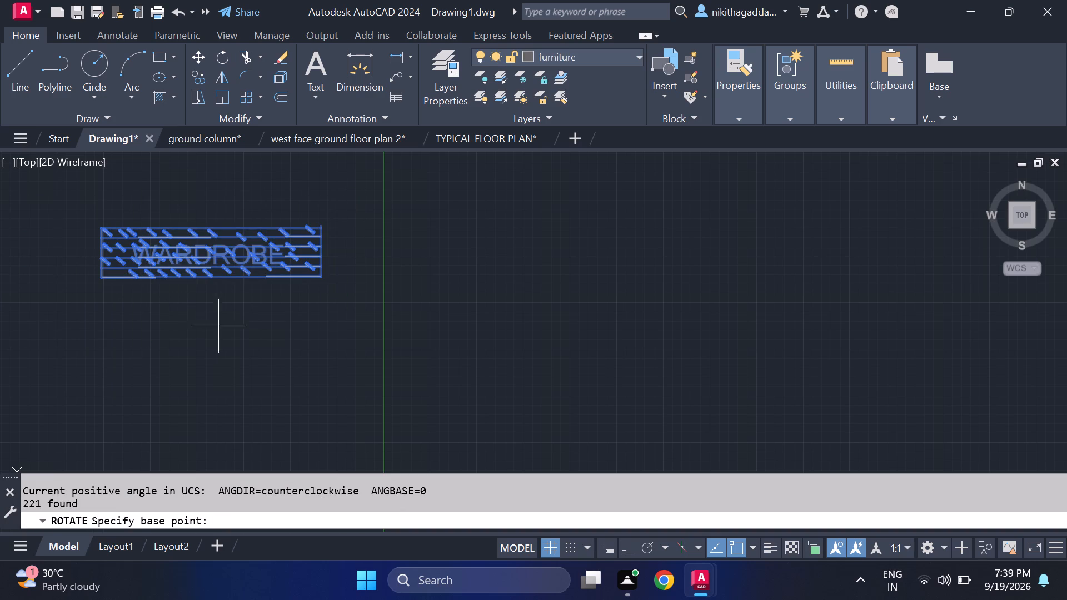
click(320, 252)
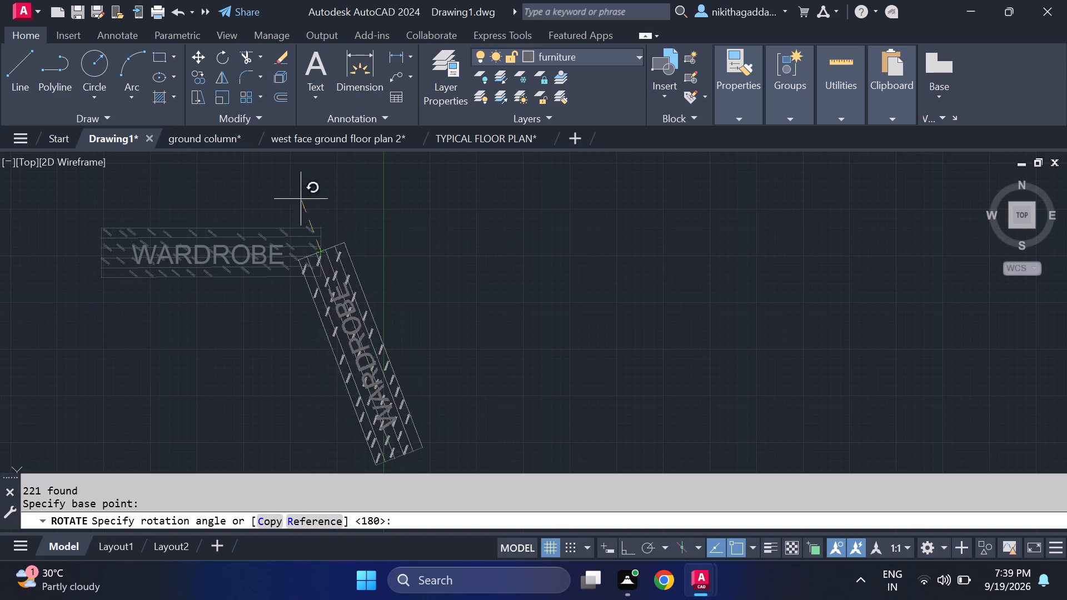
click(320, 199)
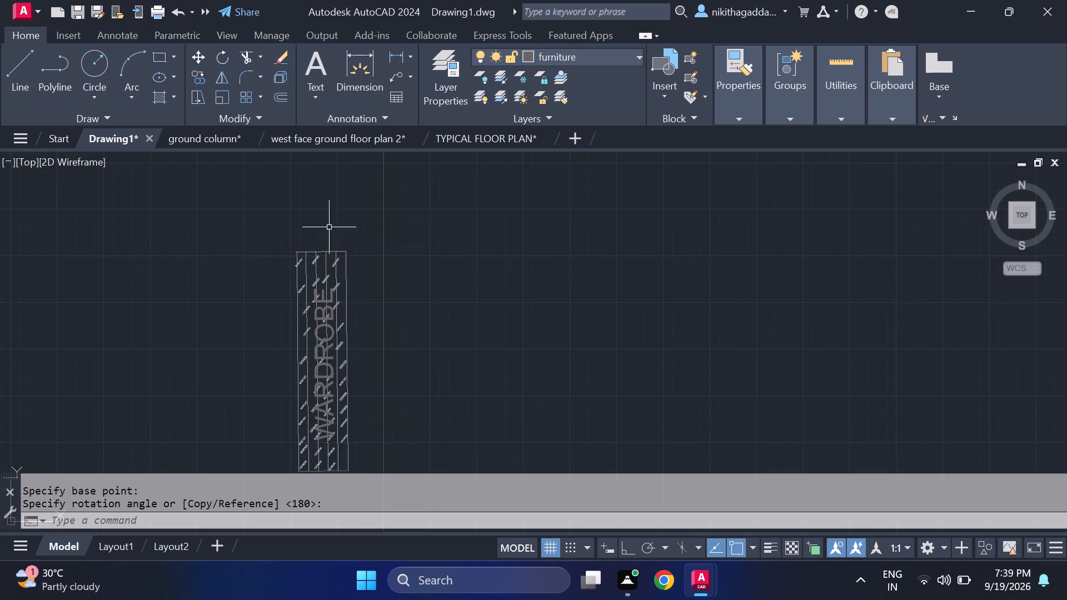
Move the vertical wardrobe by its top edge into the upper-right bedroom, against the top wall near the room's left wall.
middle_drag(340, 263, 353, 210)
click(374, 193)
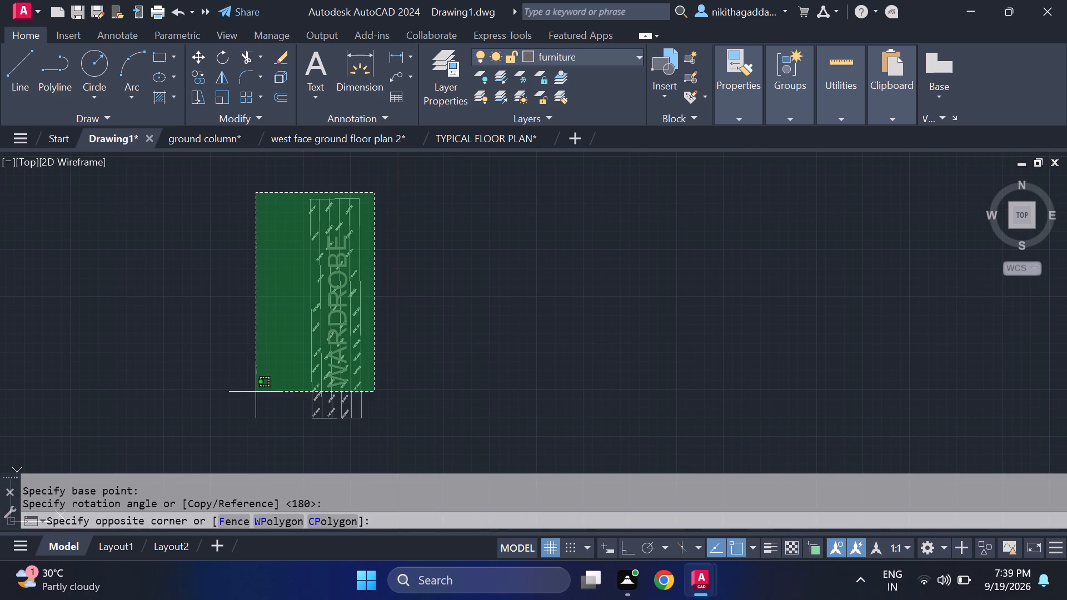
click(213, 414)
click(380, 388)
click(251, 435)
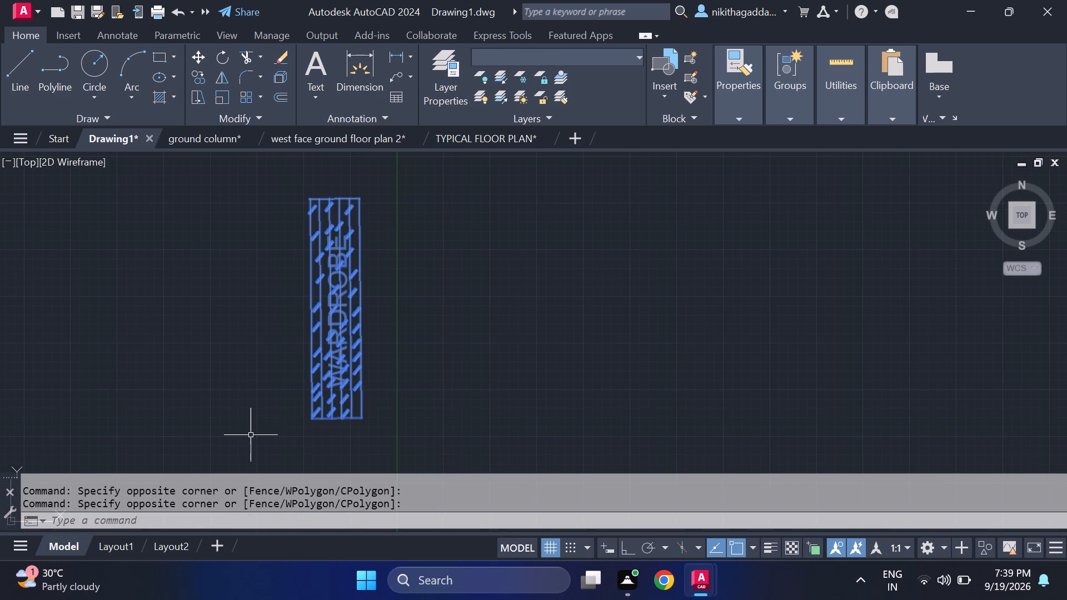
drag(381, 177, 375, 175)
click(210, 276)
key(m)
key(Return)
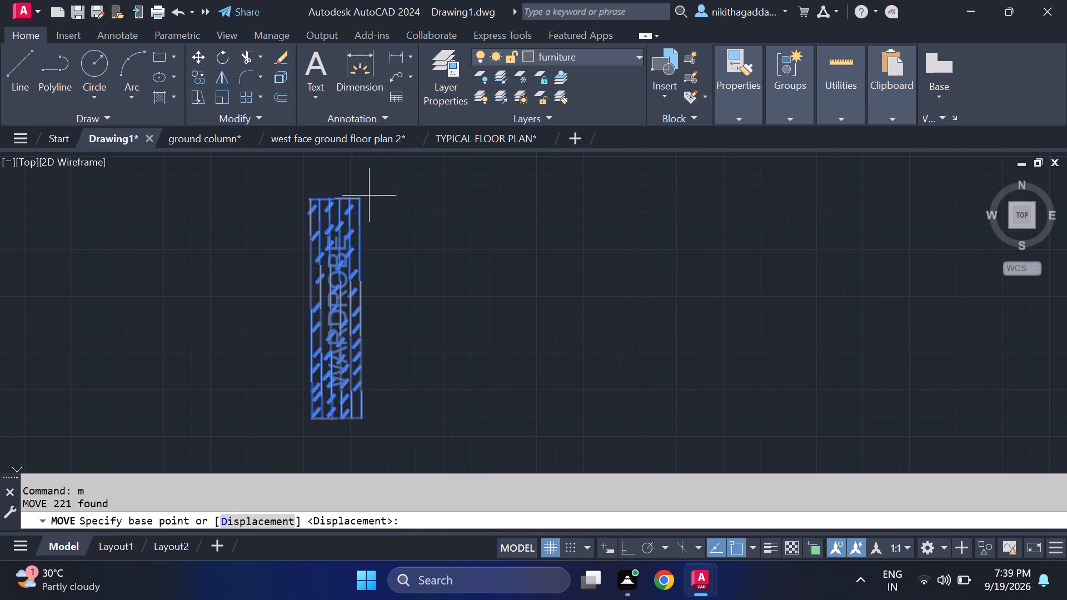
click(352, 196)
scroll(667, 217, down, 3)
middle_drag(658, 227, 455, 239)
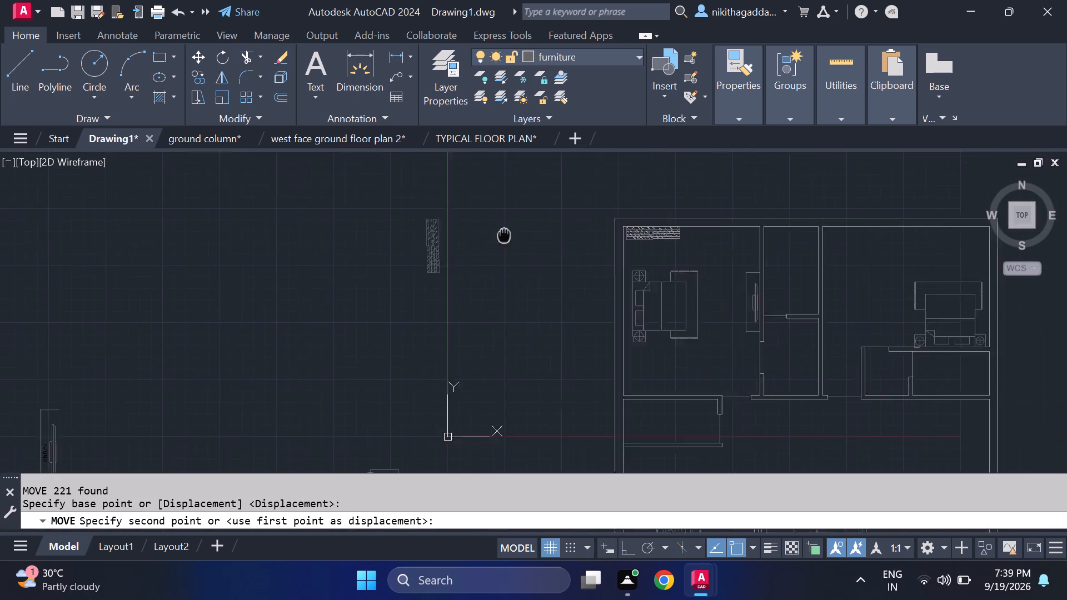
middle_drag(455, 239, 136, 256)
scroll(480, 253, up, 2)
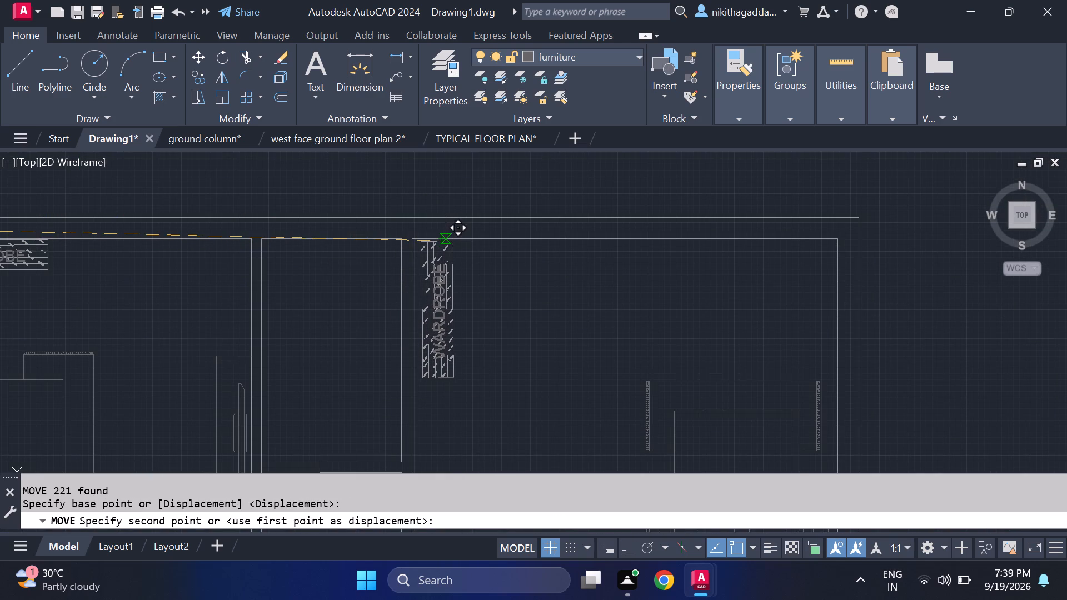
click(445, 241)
Erase most of the vertical wardrobe in the upper-right bedroom, including its label and the three uppermost hatch strokes.
scroll(464, 294, up, 2)
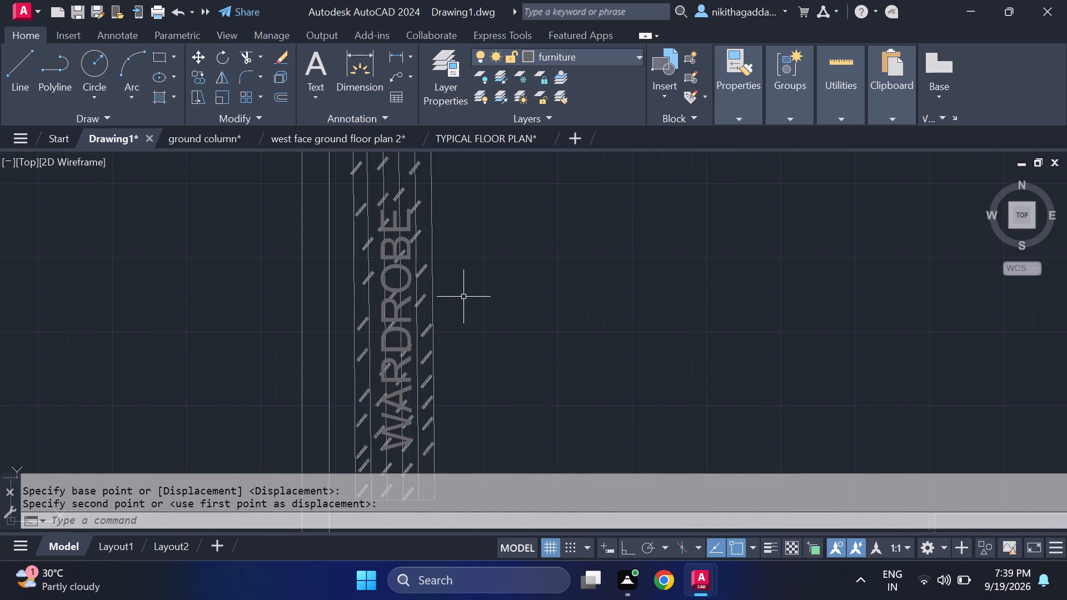
scroll(463, 297, down, 2)
drag(472, 289, 468, 296)
click(426, 411)
key(Delete)
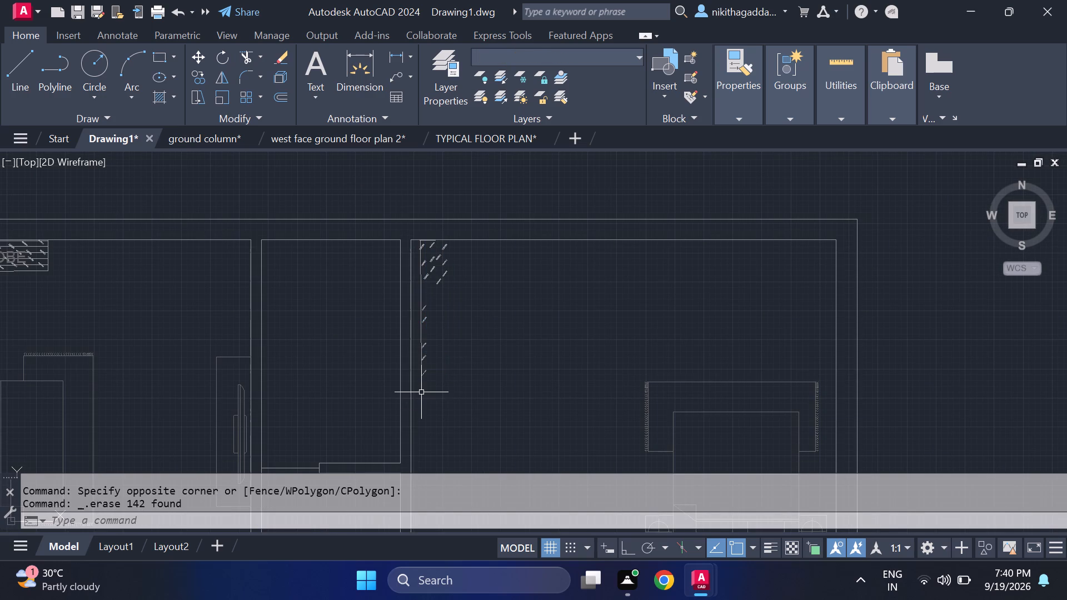
scroll(431, 252, up, 4)
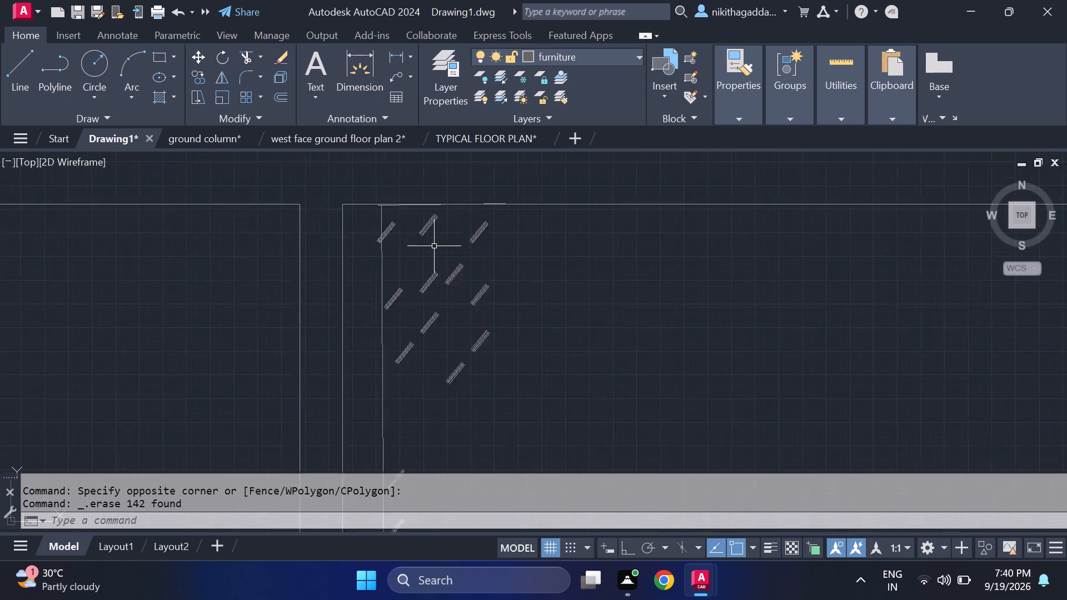
scroll(434, 246, up, 1)
drag(610, 187, 604, 189)
click(315, 248)
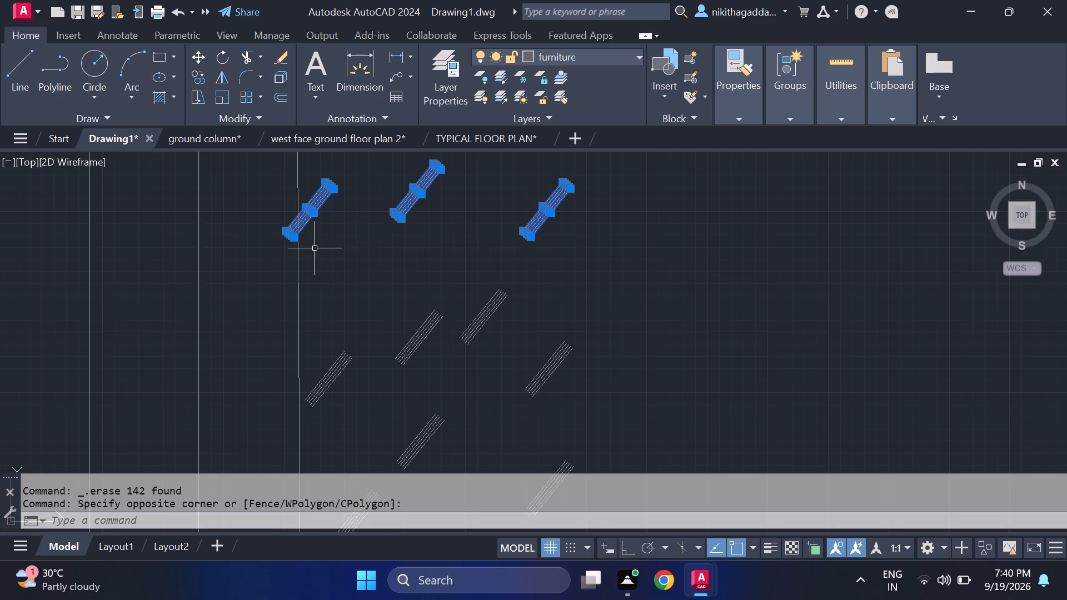
key(Delete)
Erase the wardrobe's remaining left edge line and all leftover hatch strokes along the upper-right bedroom's left wall.
scroll(287, 235, up, 2)
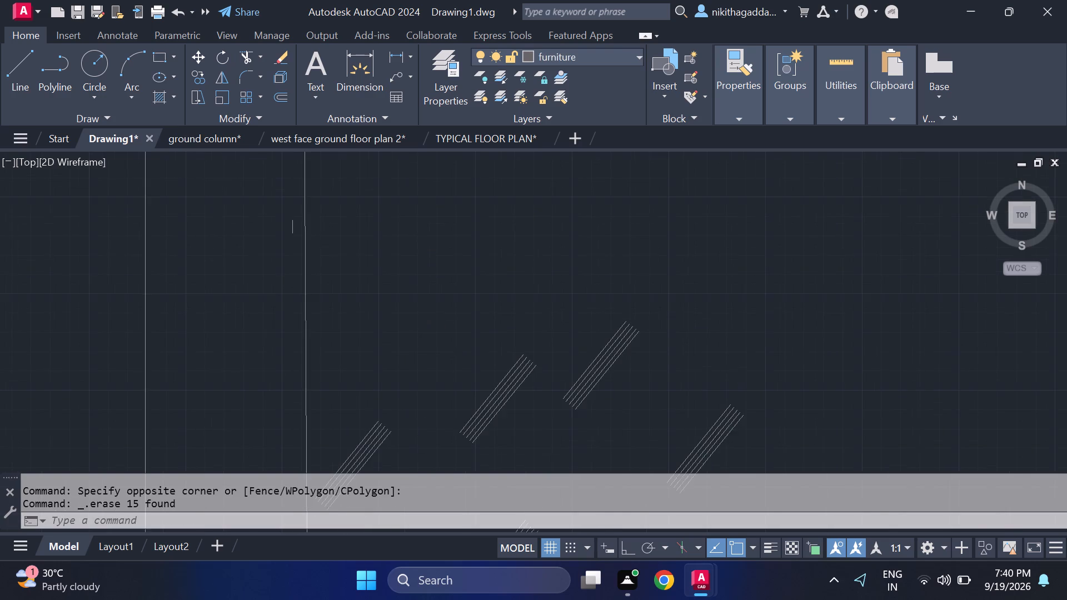
click(298, 209)
click(279, 242)
scroll(287, 246, down, 5)
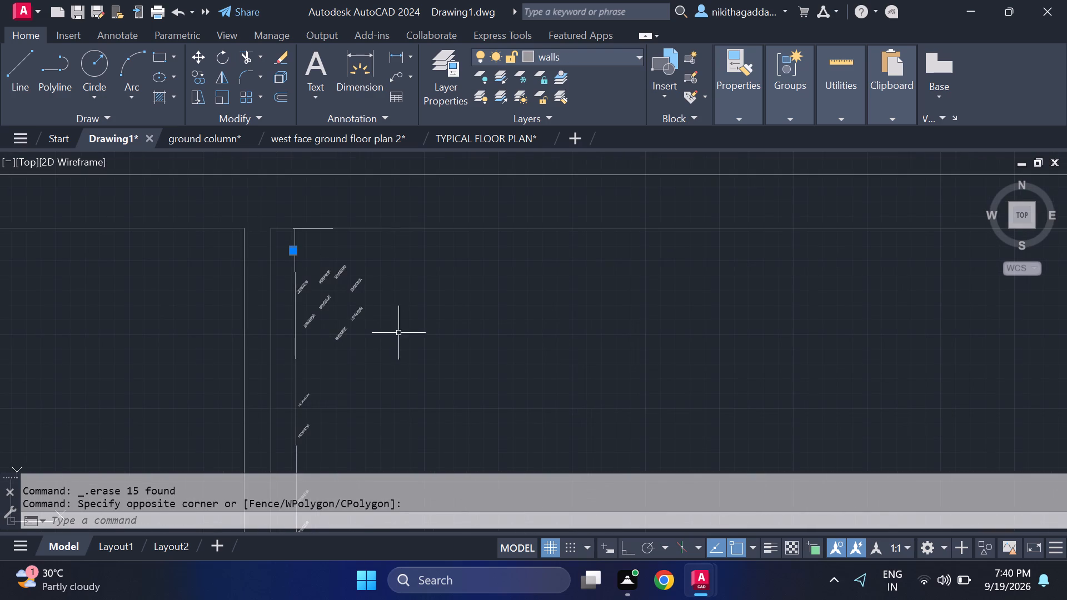
middle_drag(362, 332, 384, 188)
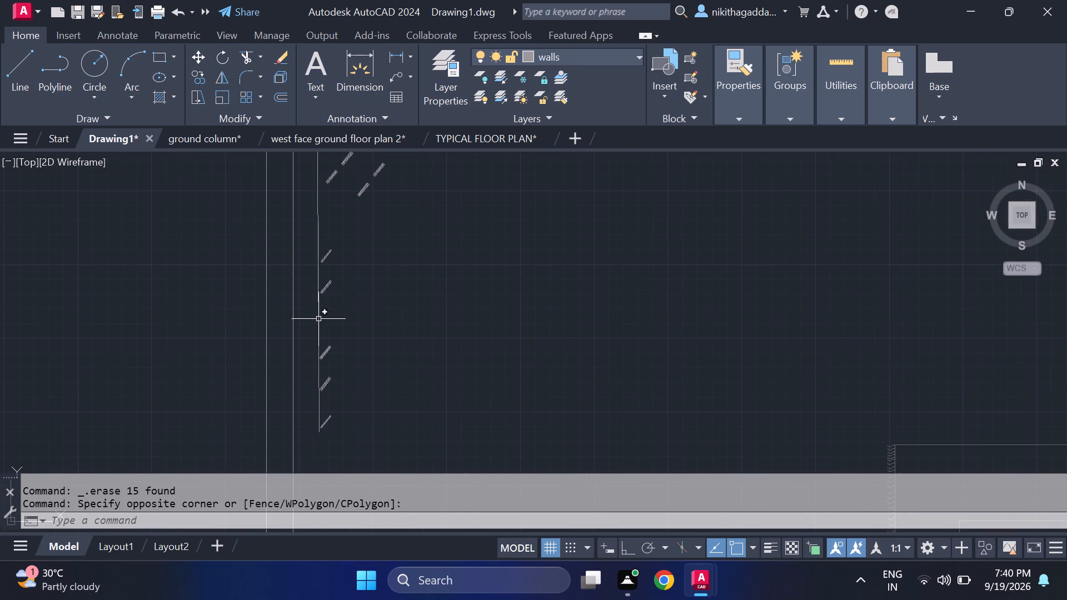
click(318, 319)
scroll(398, 273, down, 2)
middle_drag(393, 253, 392, 261)
scroll(390, 233, up, 2)
click(417, 202)
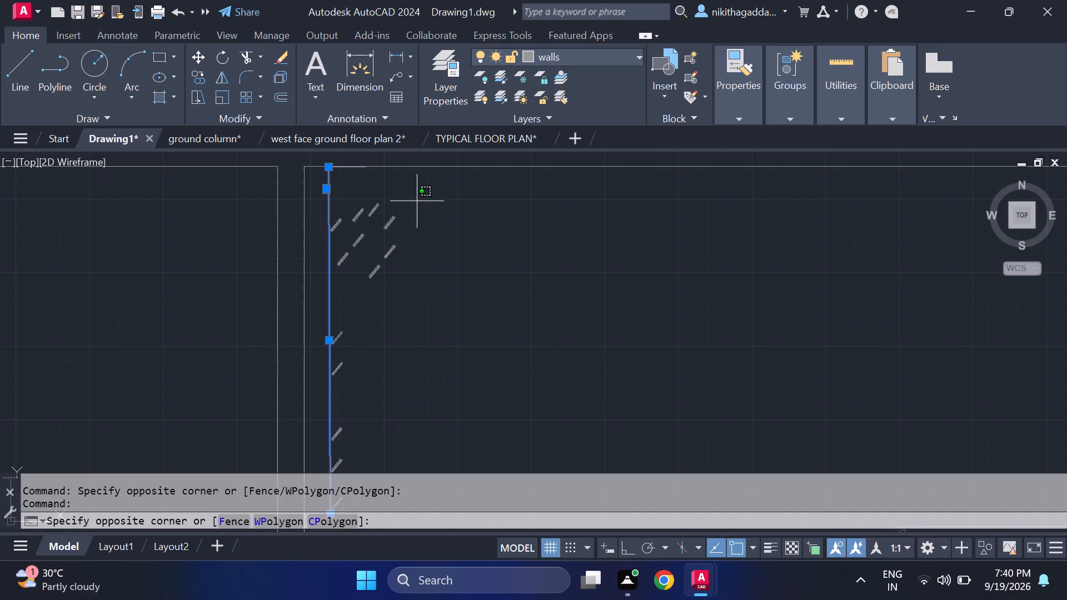
click(331, 428)
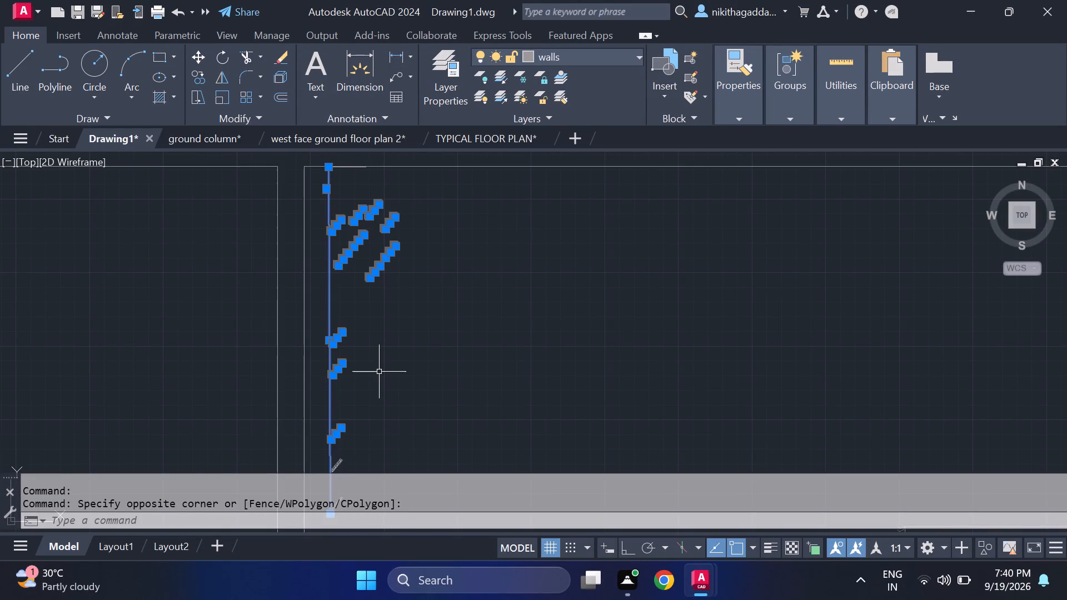
key(Delete)
middle_drag(370, 366, 362, 305)
drag(357, 323, 356, 357)
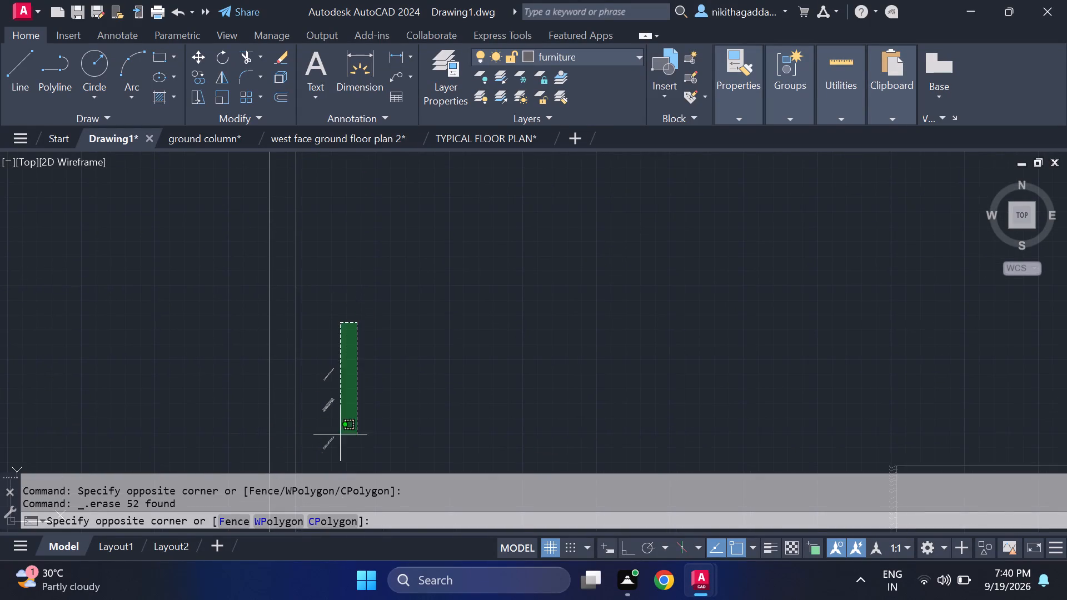
click(319, 462)
key(Delete)
Erase the slanted leftover wardrobe line just under the upper-right bedroom's top wall.
scroll(310, 398, down, 3)
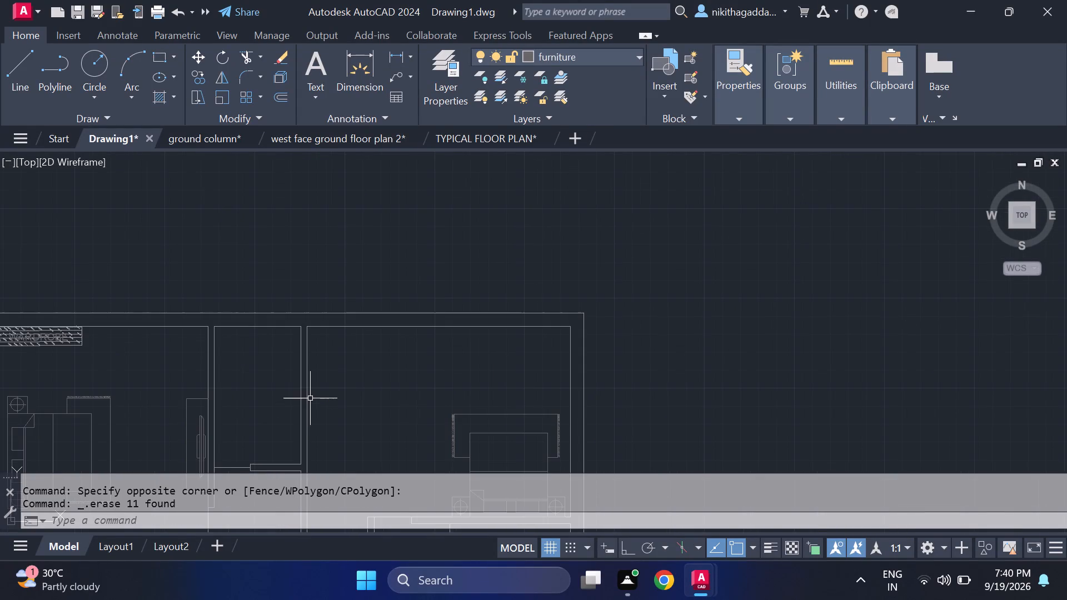
scroll(314, 326, up, 7)
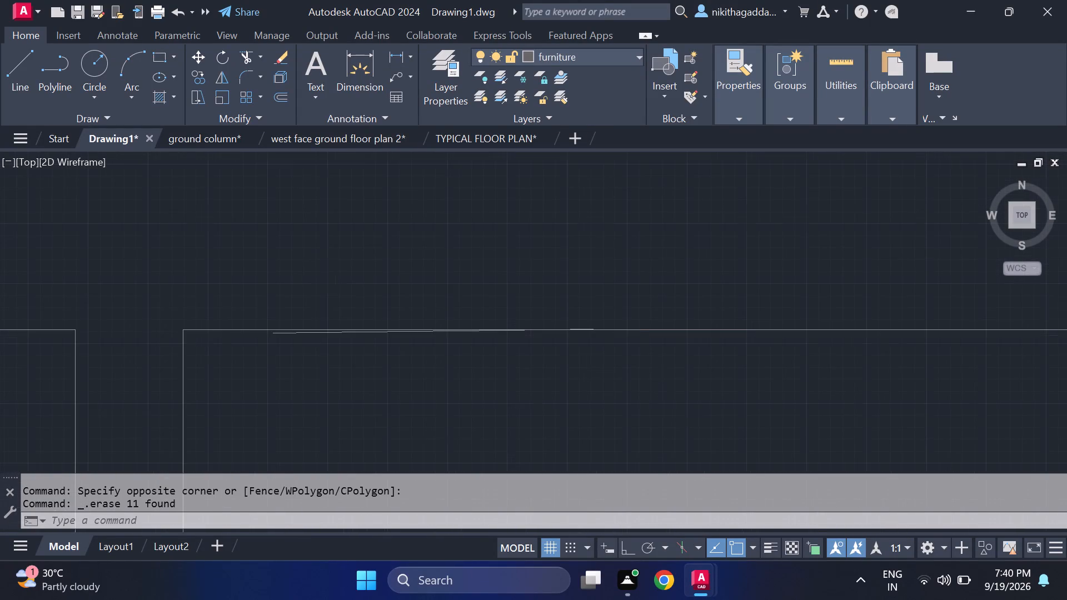
click(313, 333)
key(Delete)
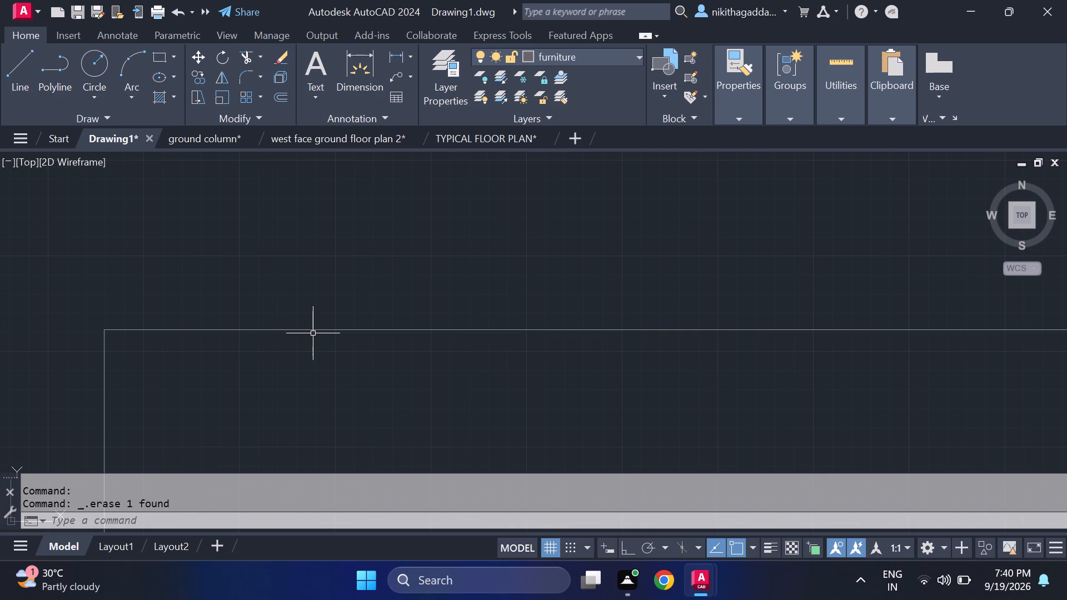
Copy the complete horizontal wardrobe, with its hatch strokes and label, from the upper-left bedroom to the empty area outside the left wall.
scroll(189, 328, down, 6)
scroll(151, 358, down, 3)
middle_drag(95, 374, 183, 352)
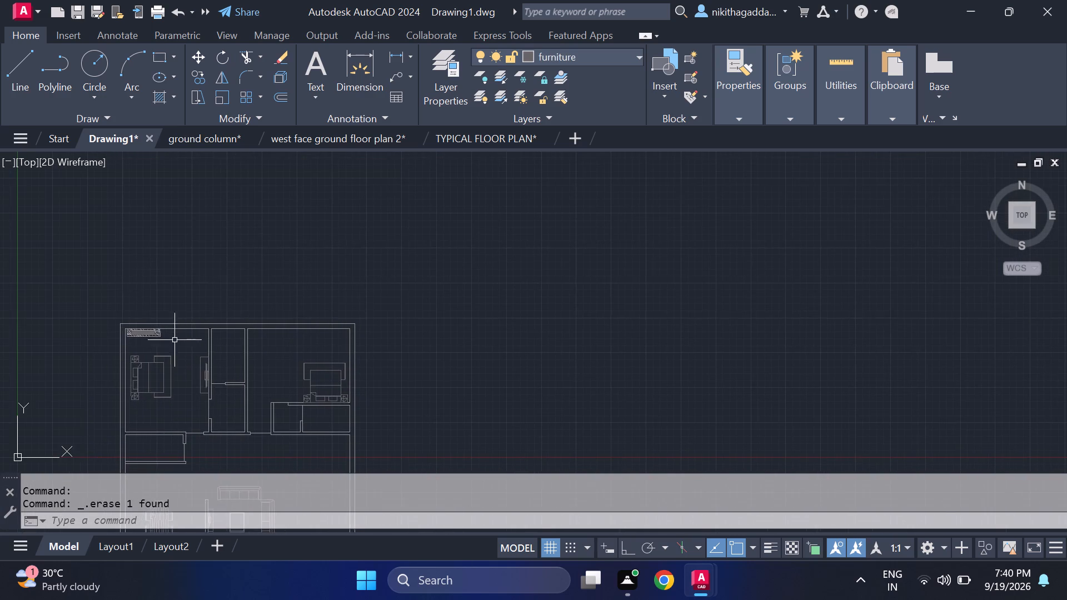
scroll(133, 332, up, 7)
scroll(158, 323, down, 4)
scroll(204, 326, up, 4)
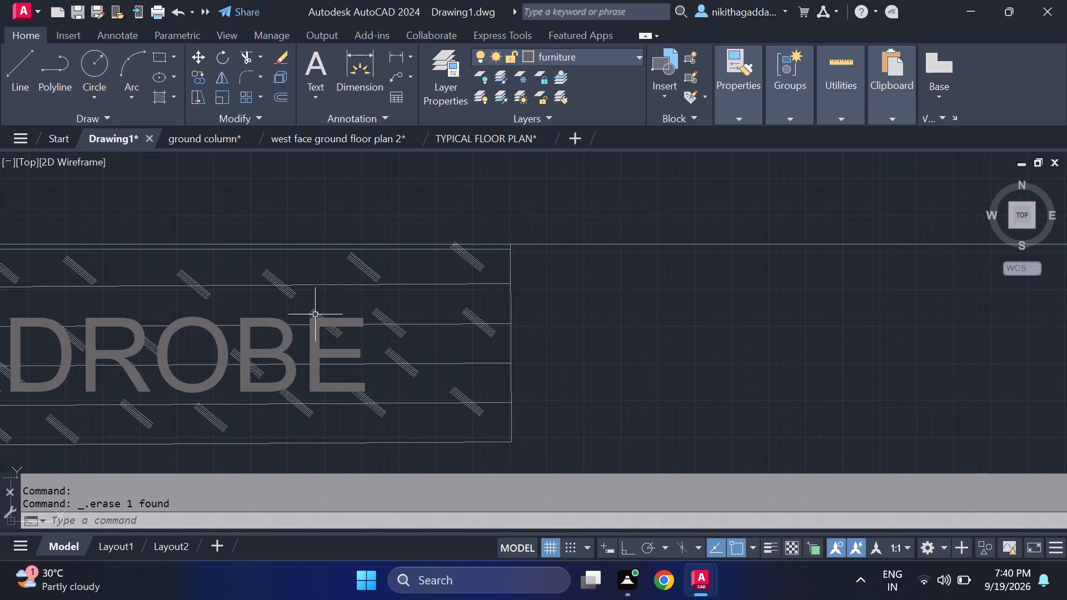
drag(560, 258, 551, 262)
click(8, 448)
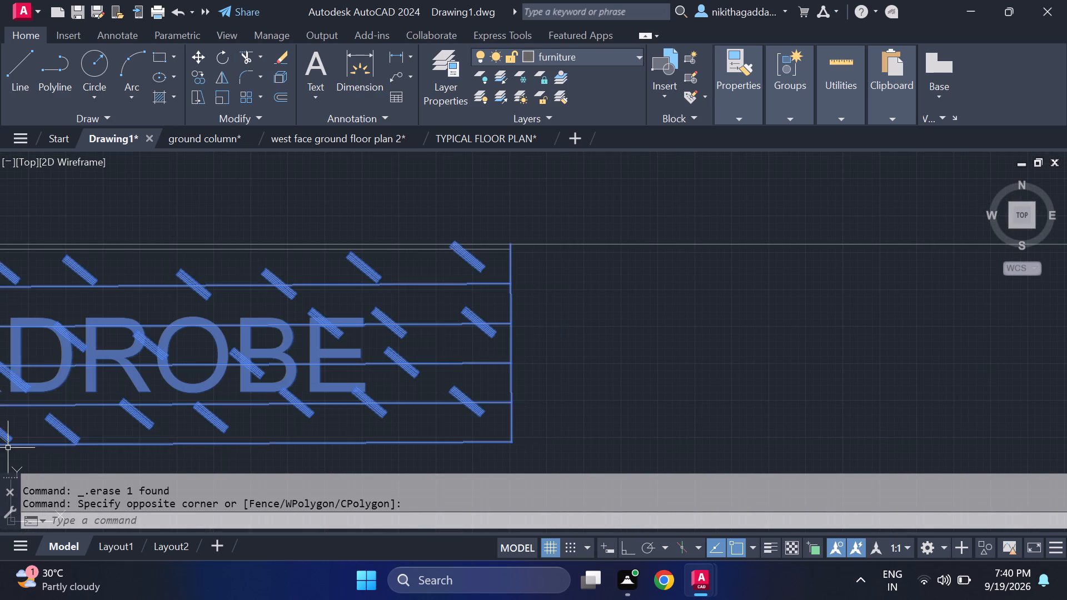
click(399, 250)
scroll(395, 252, down, 3)
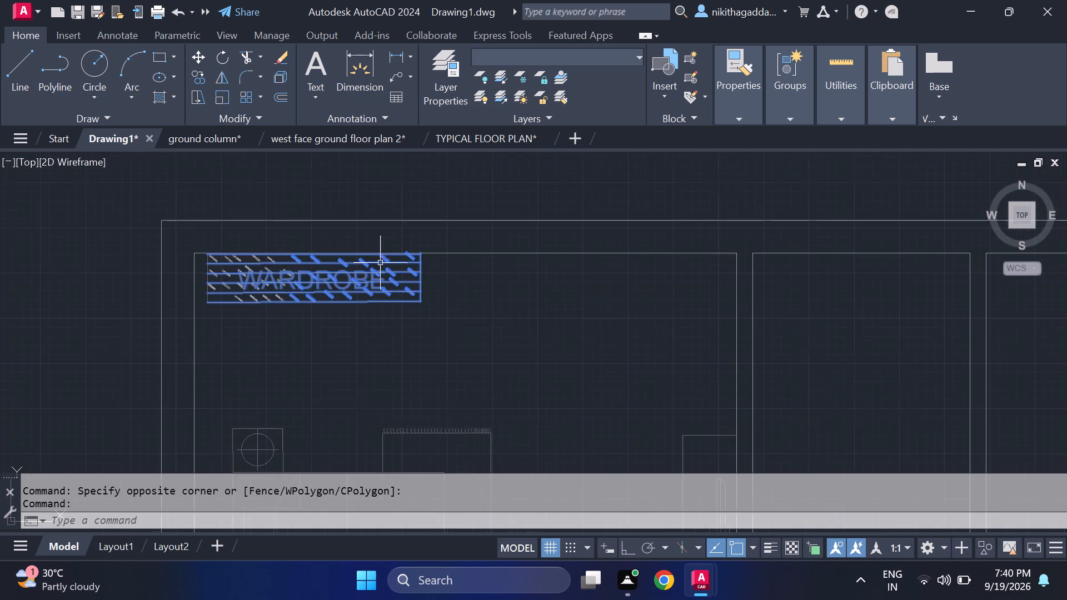
middle_drag(324, 281, 478, 267)
scroll(354, 293, up, 3)
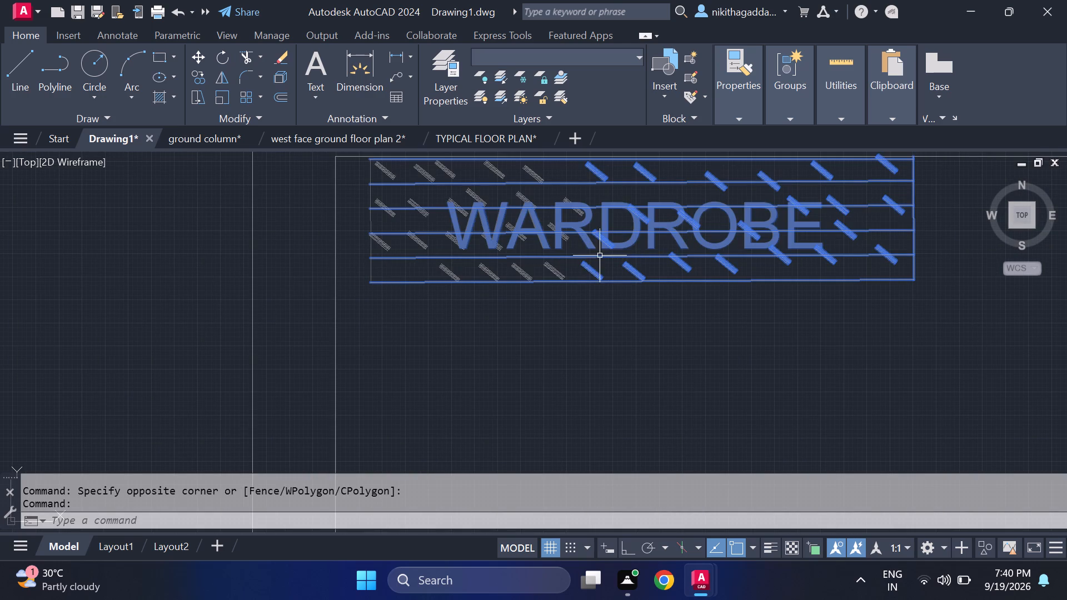
click(567, 264)
click(402, 318)
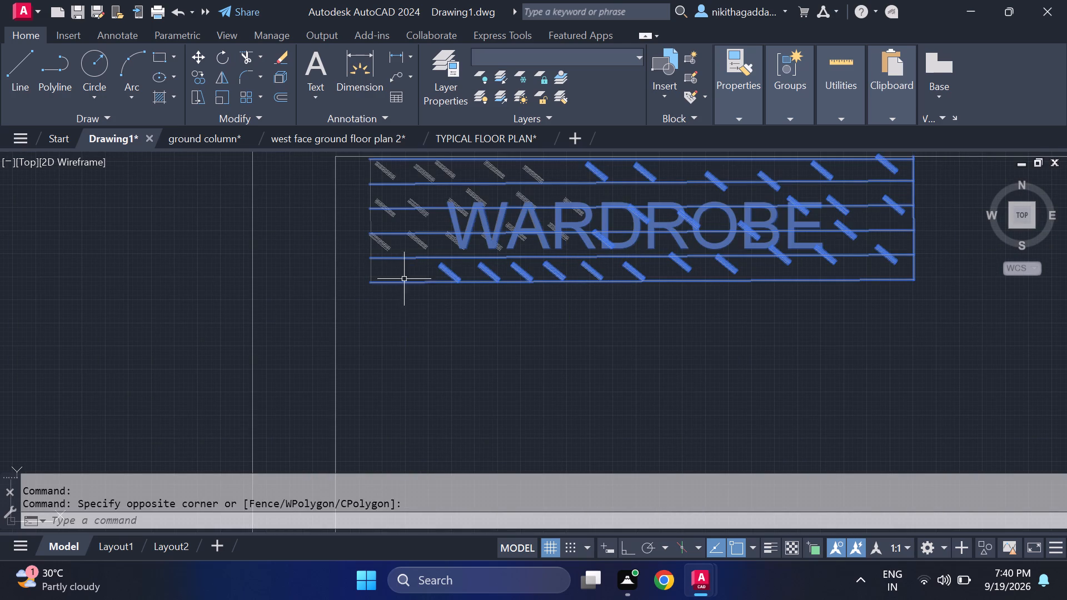
middle_drag(385, 236, 403, 291)
click(583, 231)
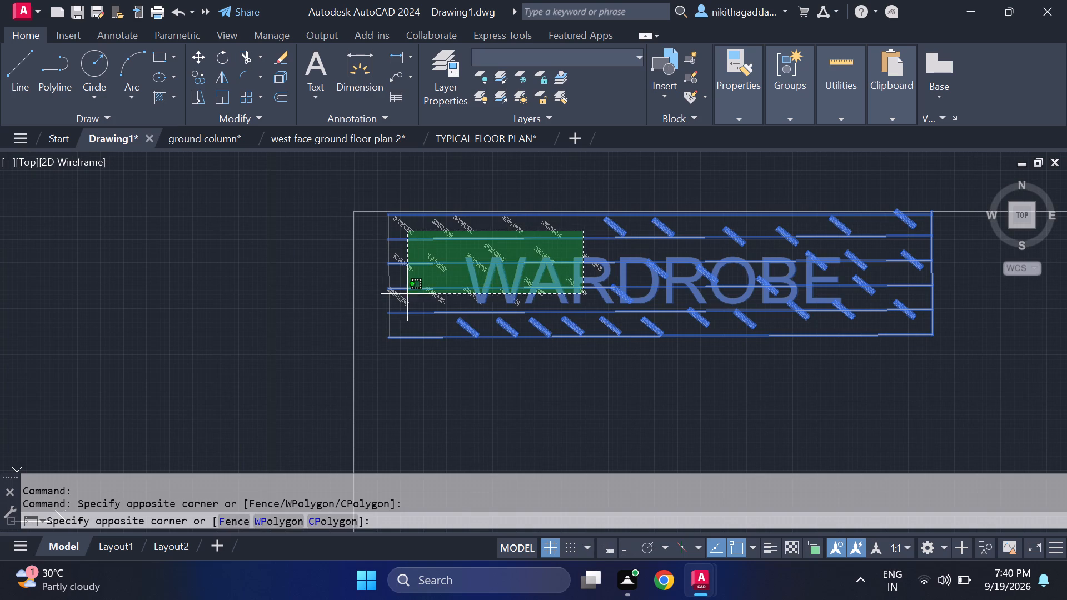
drag(378, 344, 385, 326)
middle_drag(535, 214, 534, 233)
scroll(460, 232, up, 2)
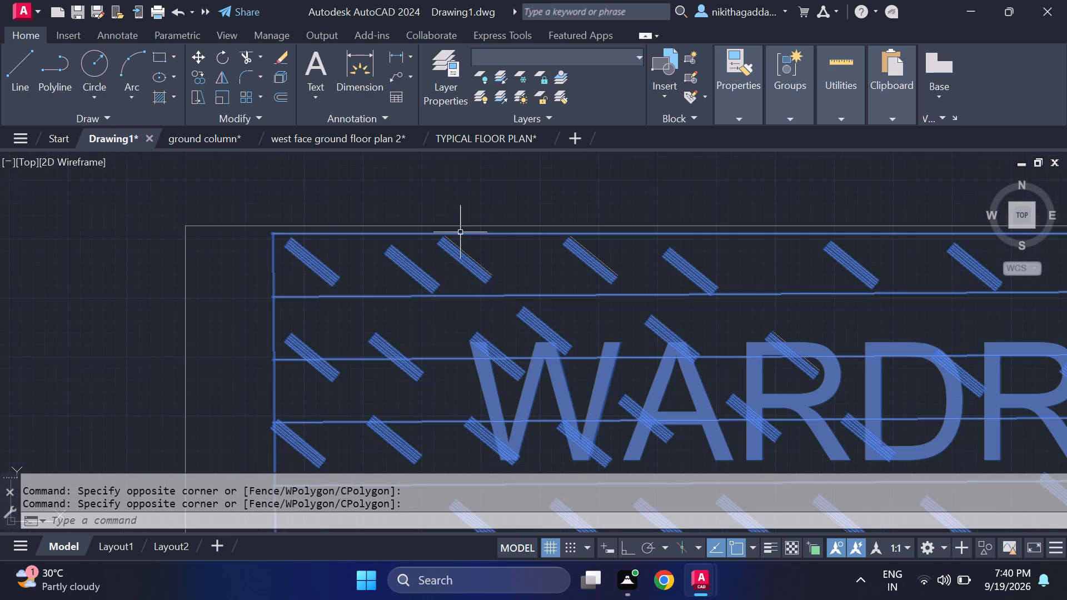
scroll(460, 232, down, 4)
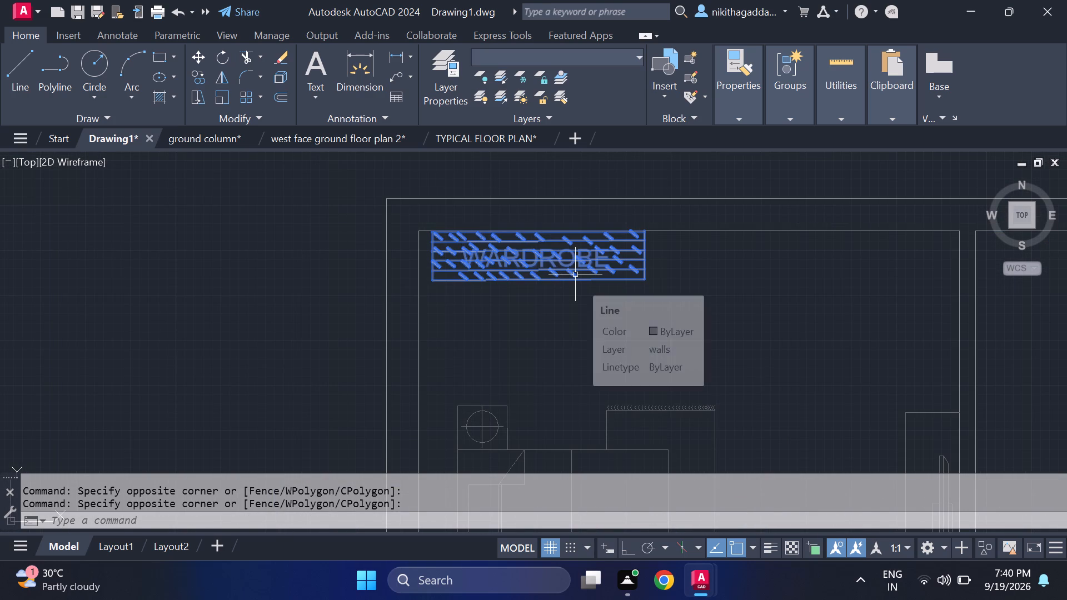
text(co)
key(Return)
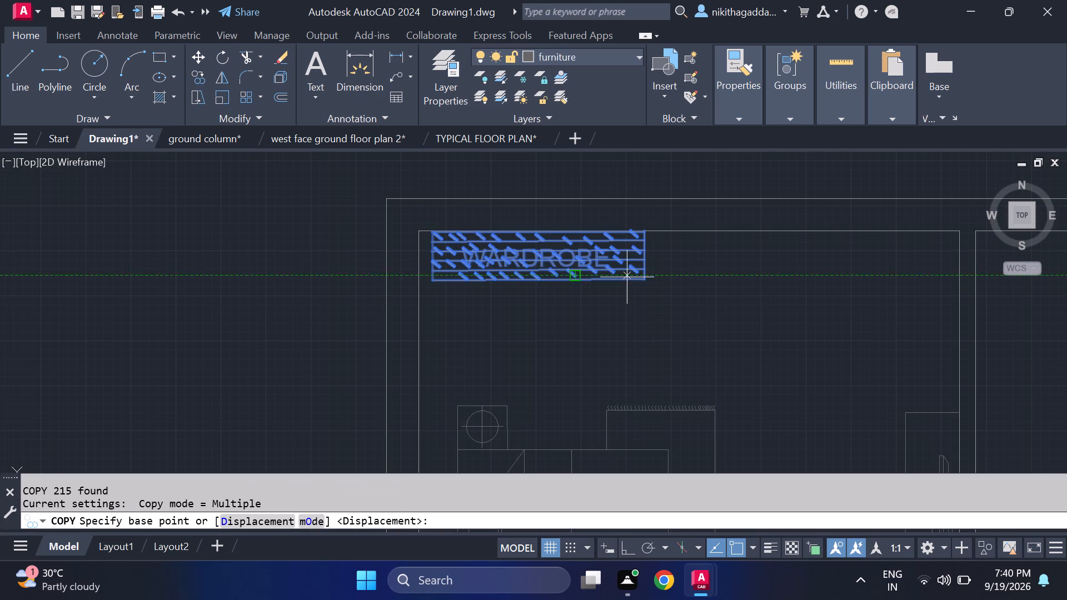
click(645, 249)
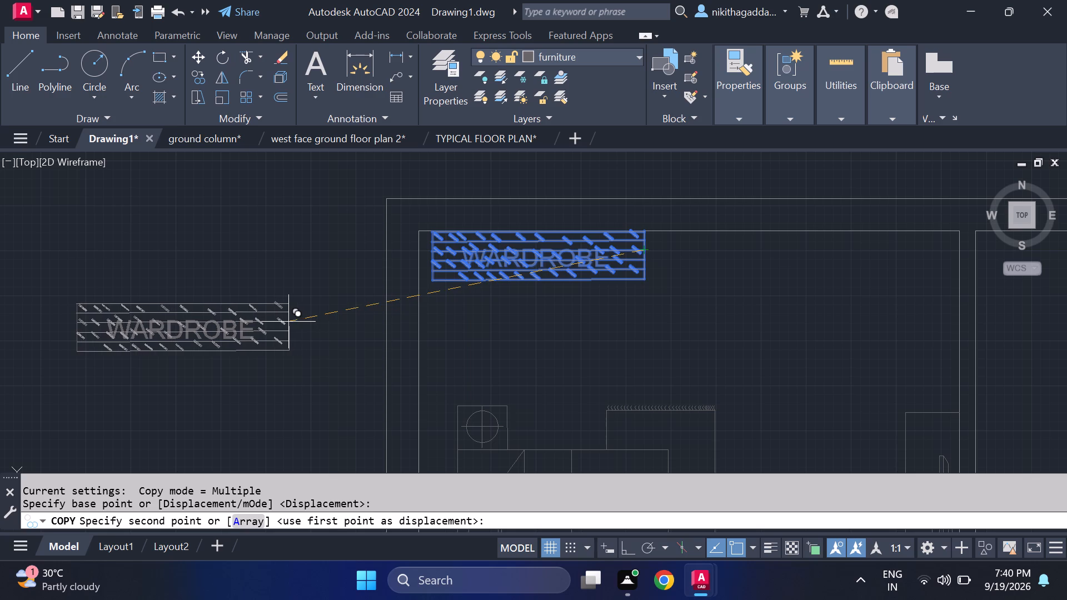
click(288, 322)
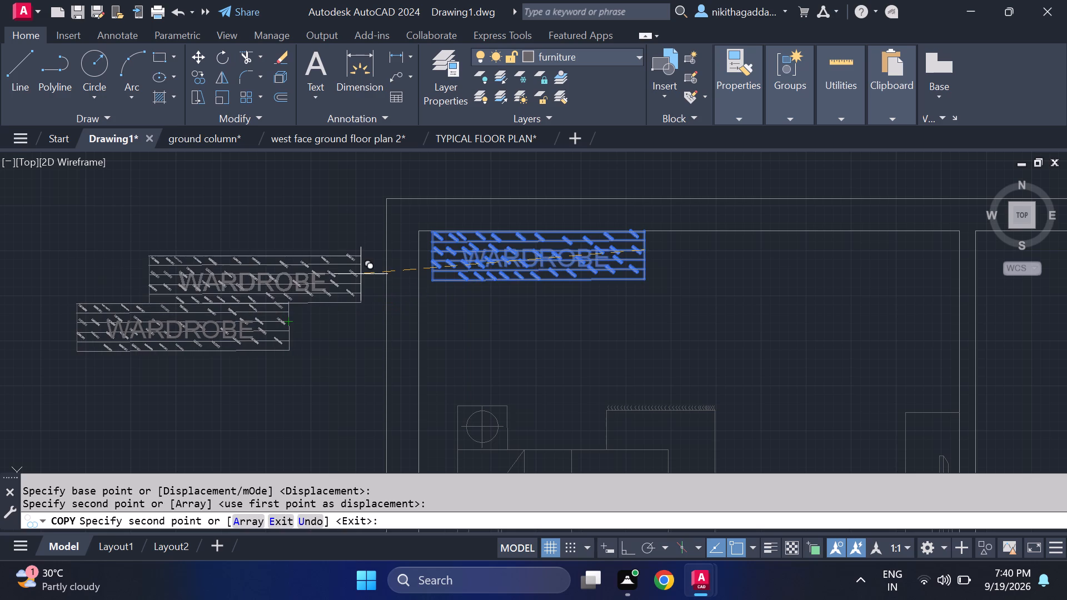
key(Escape)
Rotate the copied wardrobe outside the plan by 90° about its right edge so it stands vertically.
drag(320, 251, 308, 274)
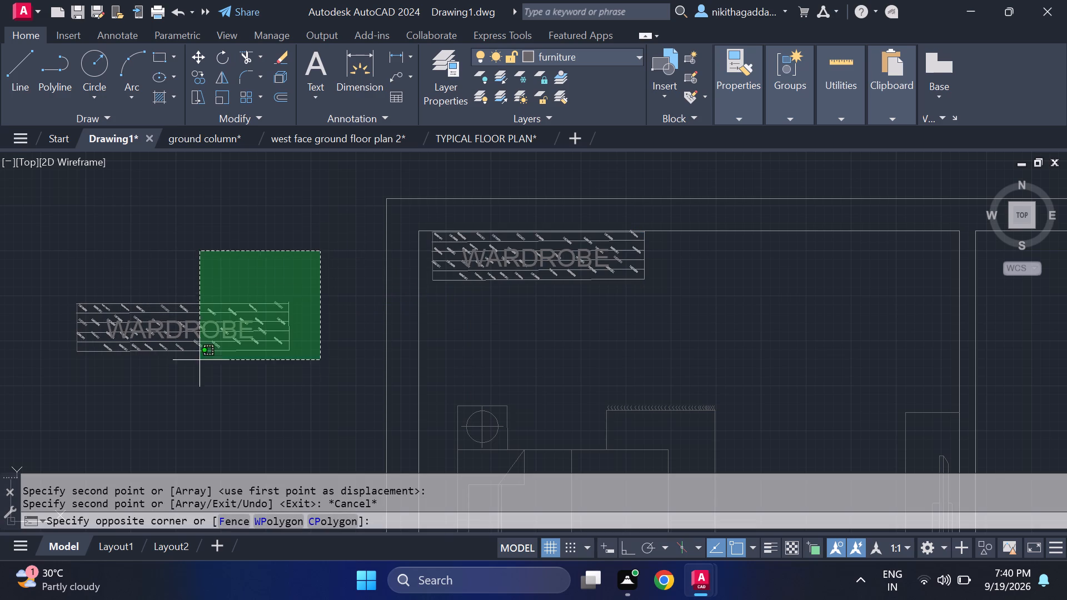
click(16, 407)
text(ro)
key(Return)
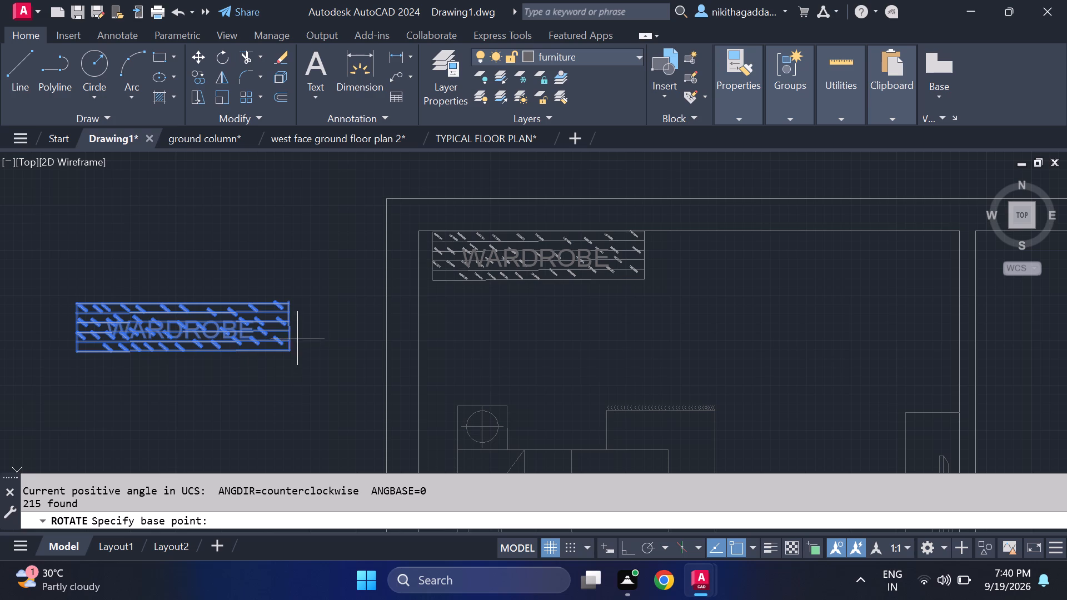
click(289, 321)
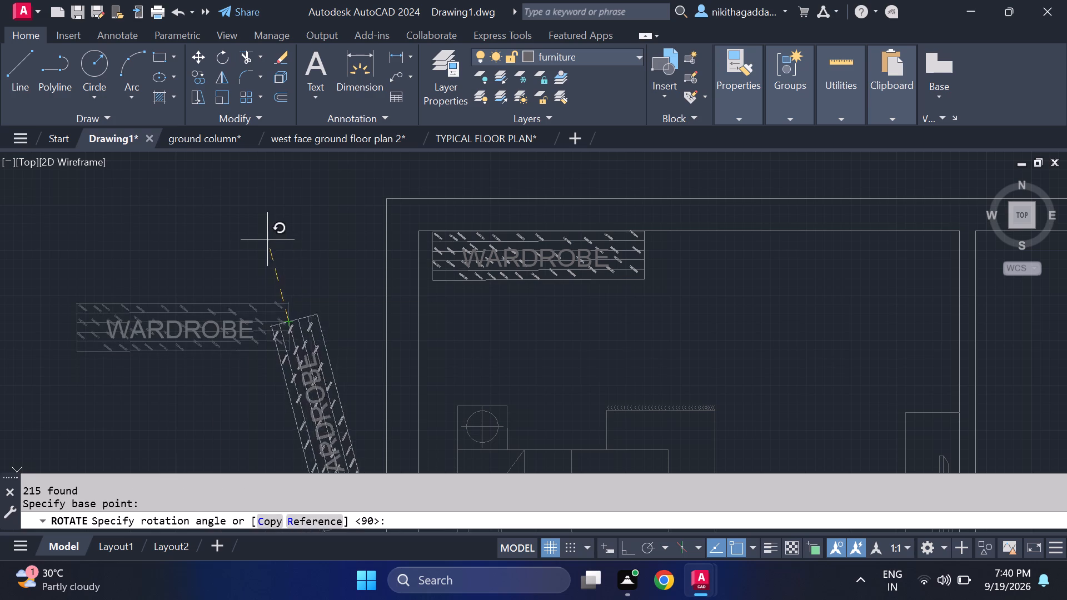
key(F8)
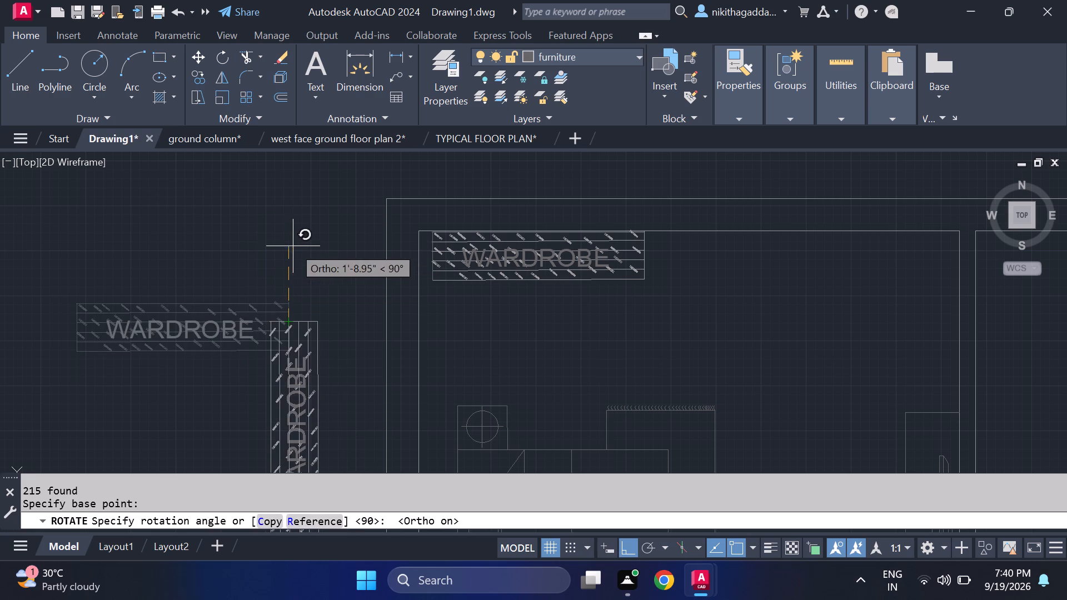
click(296, 243)
Move the vertical wardrobe by its top-right corner into the upper-right bedroom, fitting it into the corner of the top and left walls.
middle_drag(327, 369, 344, 243)
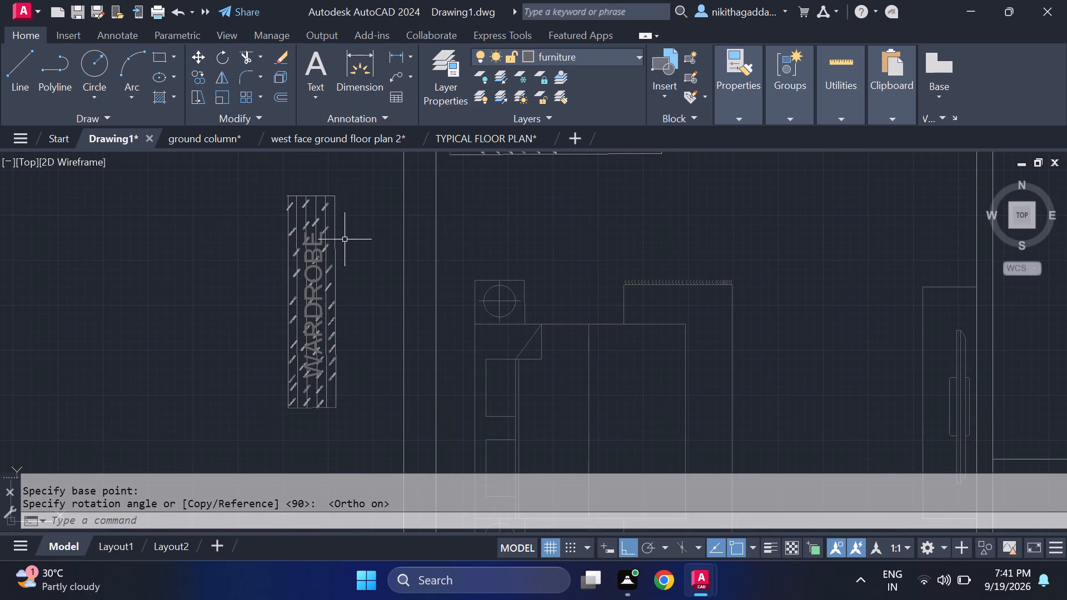
click(361, 178)
click(231, 448)
key(m)
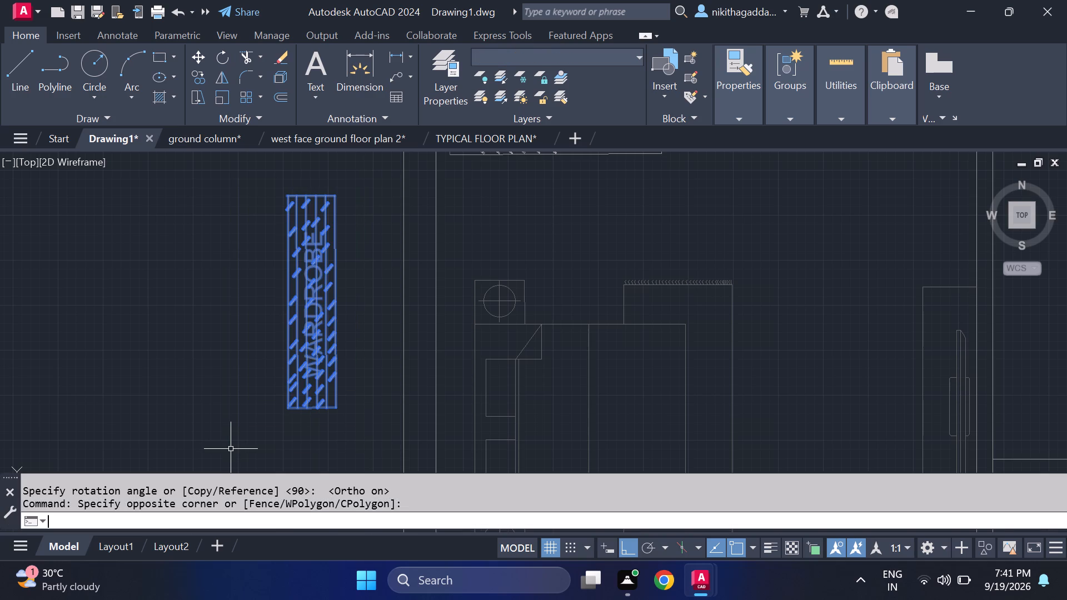
key(Return)
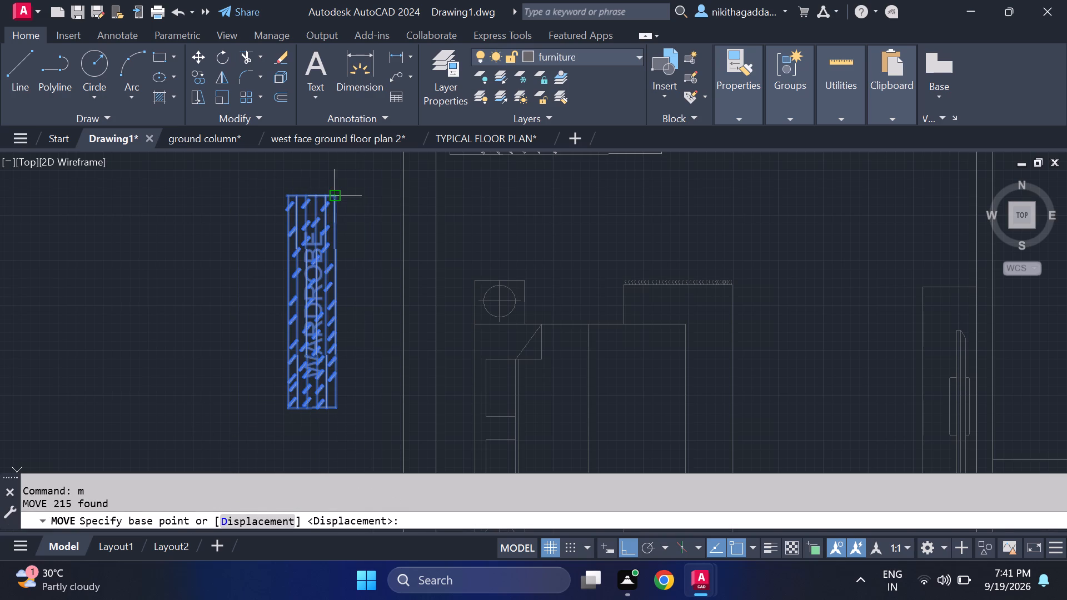
click(338, 195)
scroll(415, 196, down, 3)
scroll(630, 197, up, 2)
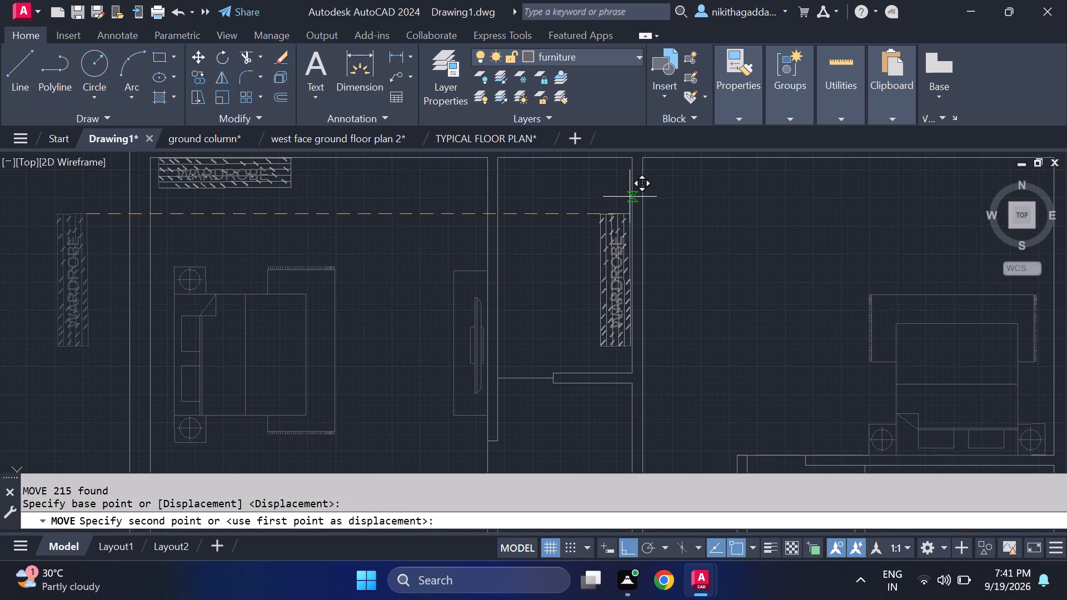
key(F8)
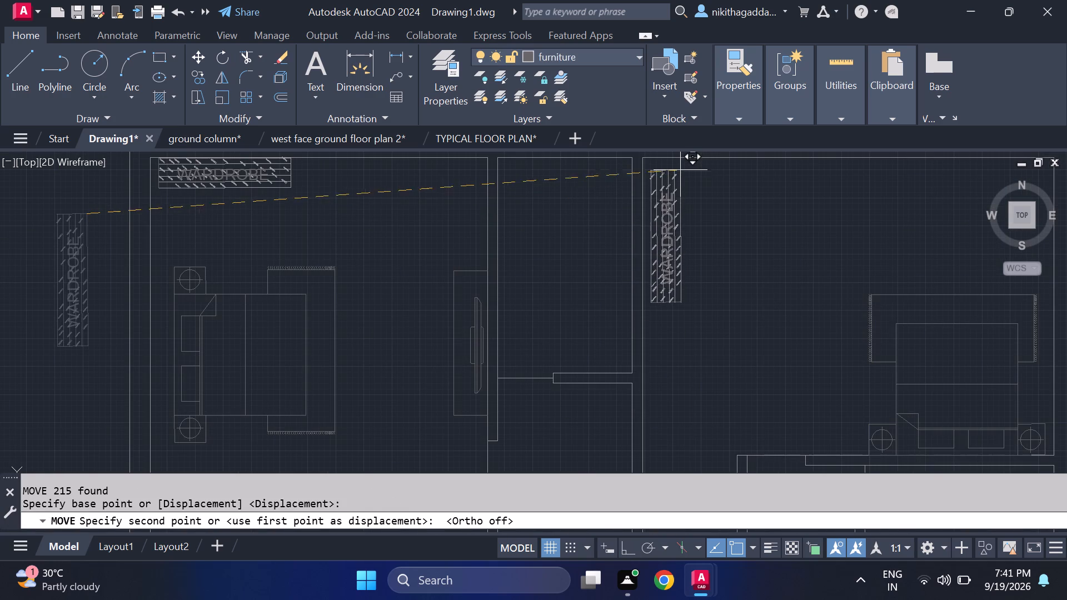
middle_drag(685, 181, 650, 217)
scroll(650, 214, up, 1)
scroll(650, 214, down, 2)
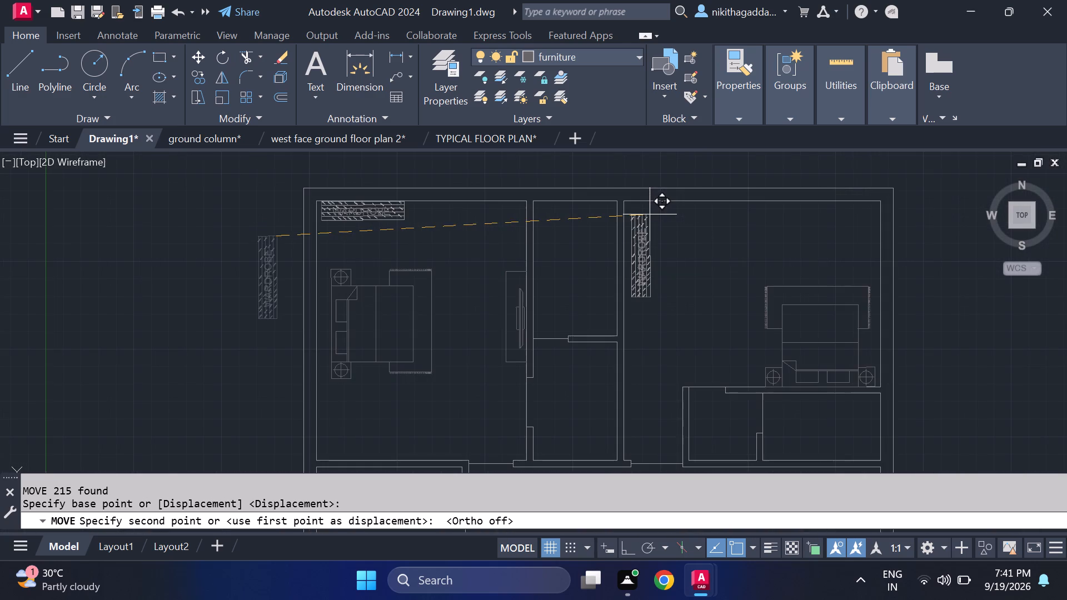
scroll(652, 202, up, 1)
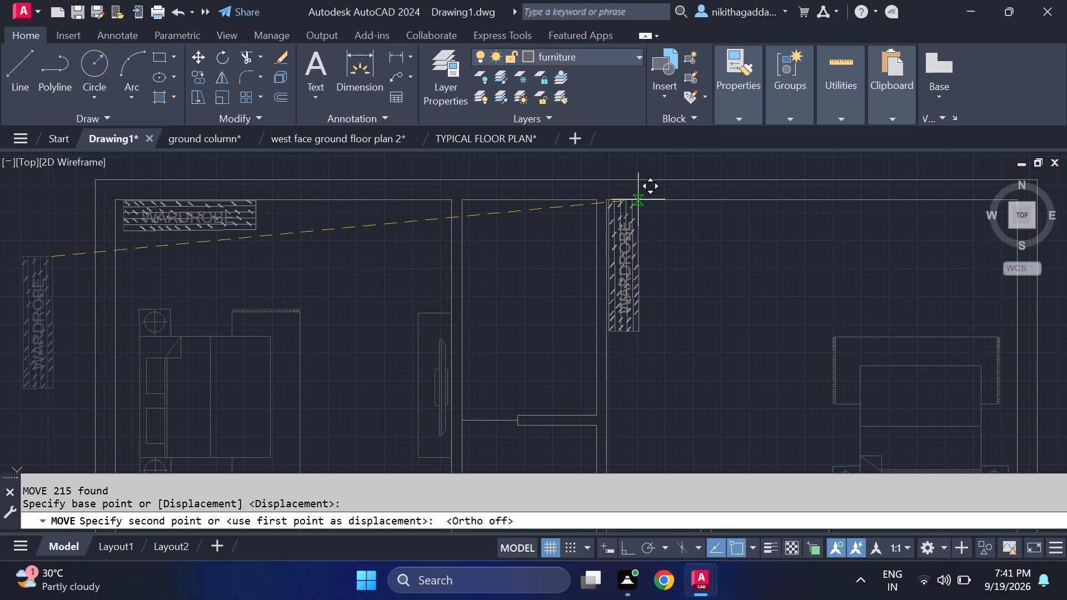
click(638, 200)
Move the loose armchair from outside the plan into the lower-right room, near that room's right wall.
scroll(687, 238, down, 2)
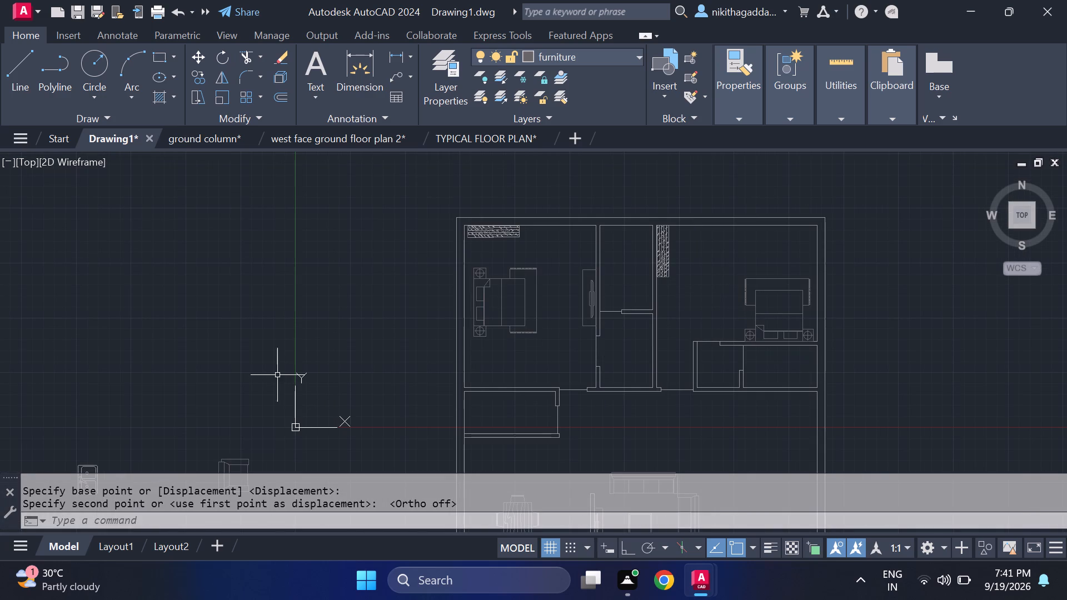
middle_drag(266, 366, 225, 288)
scroll(348, 289, down, 1)
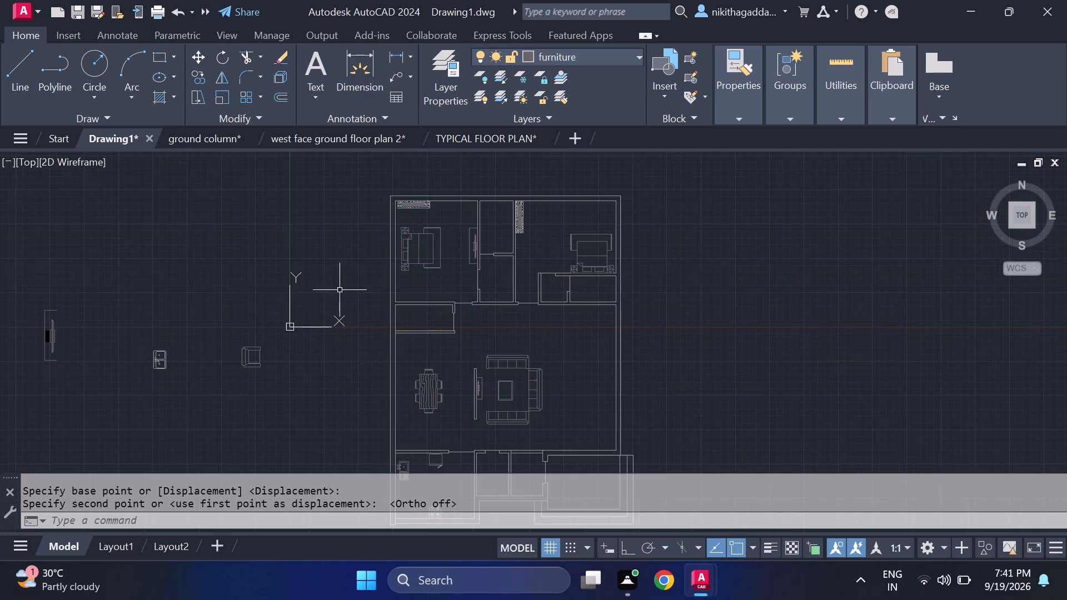
middle_drag(243, 391, 292, 342)
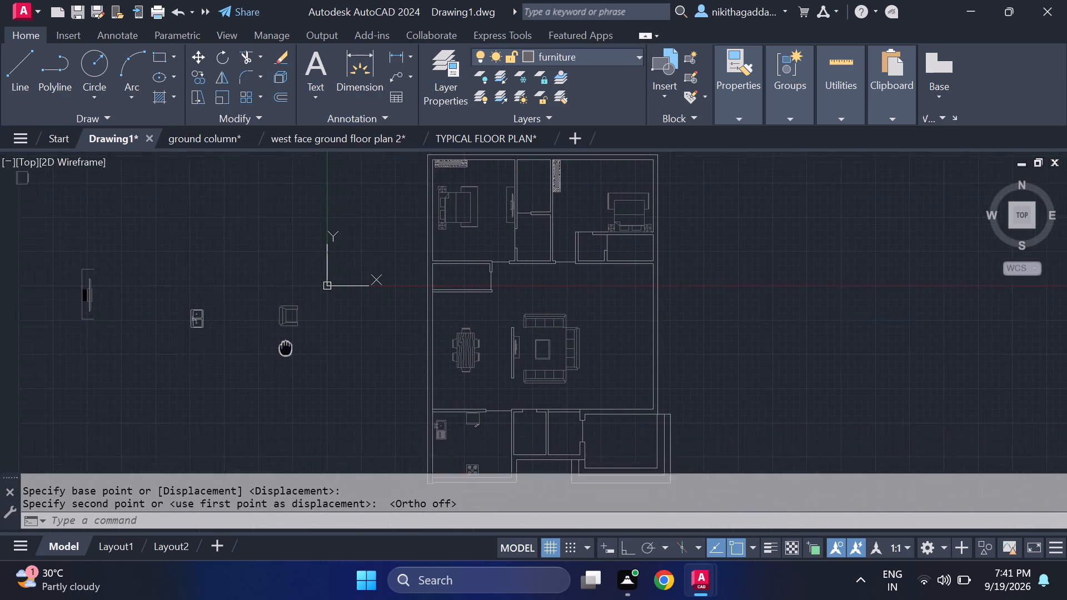
middle_drag(292, 342, 329, 292)
scroll(331, 279, up, 2)
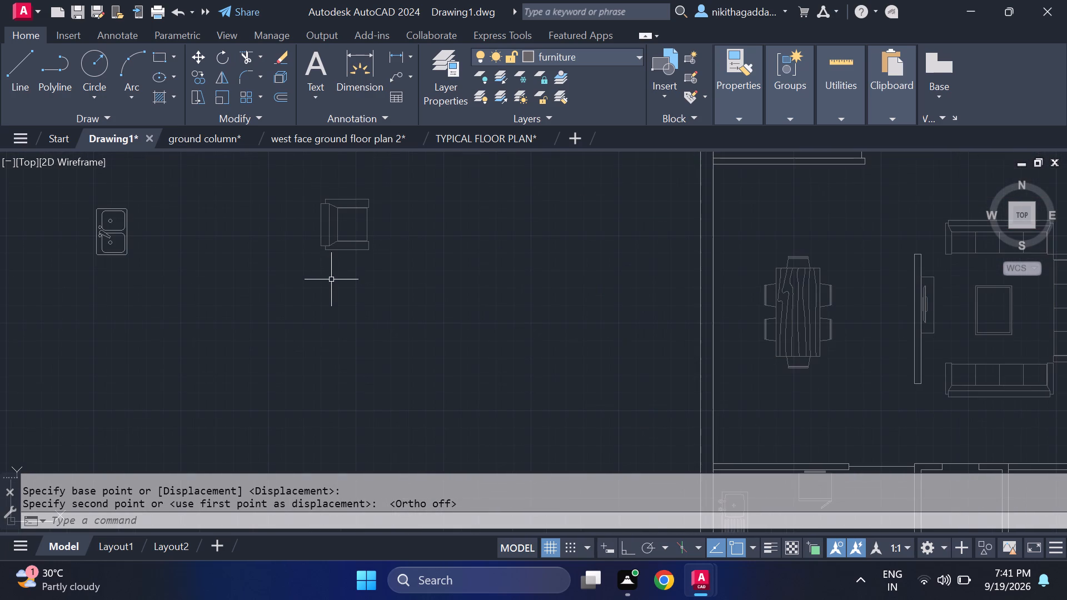
click(364, 186)
click(323, 232)
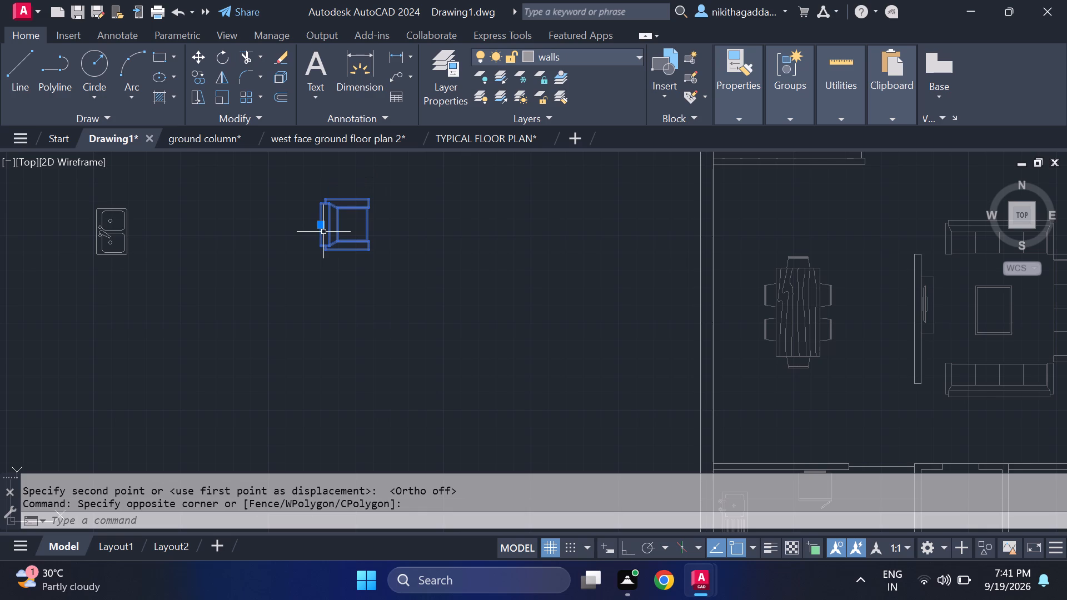
key(m)
key(Return)
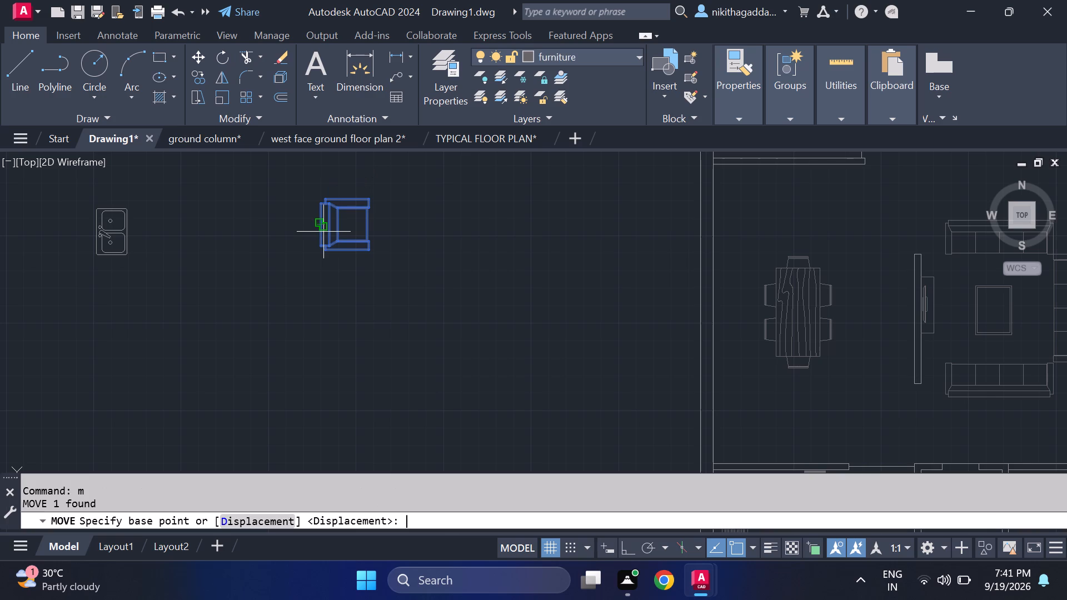
click(322, 228)
scroll(852, 262, down, 2)
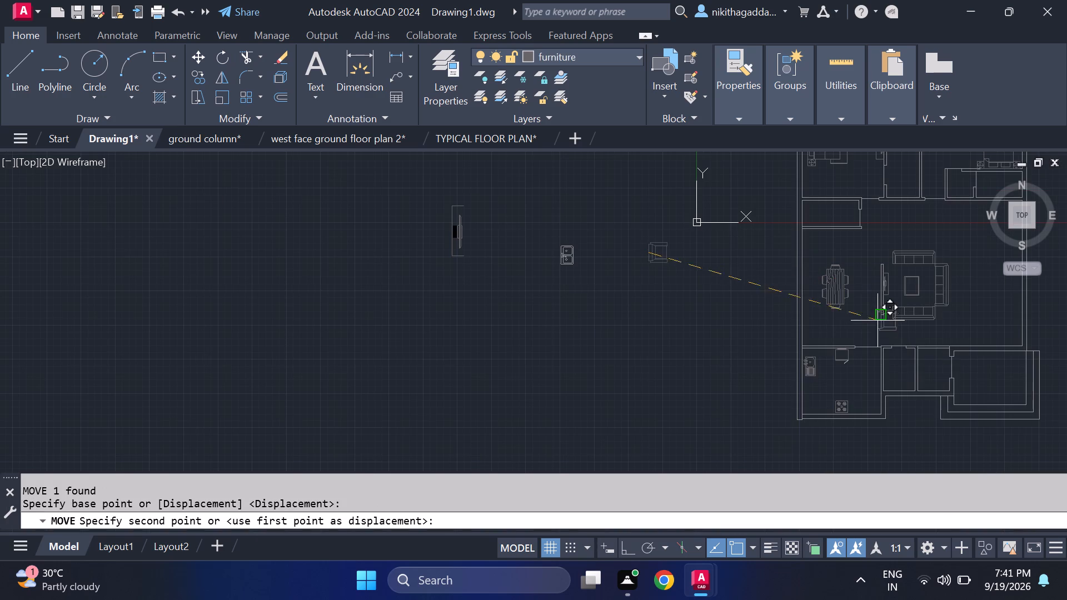
middle_drag(924, 353, 634, 303)
scroll(708, 321, up, 3)
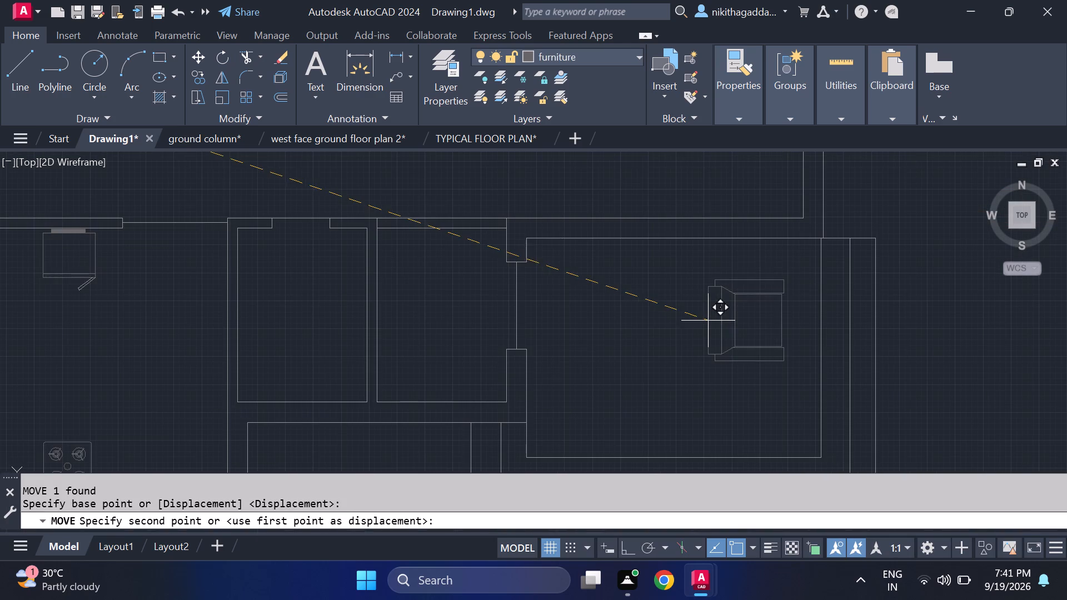
click(705, 301)
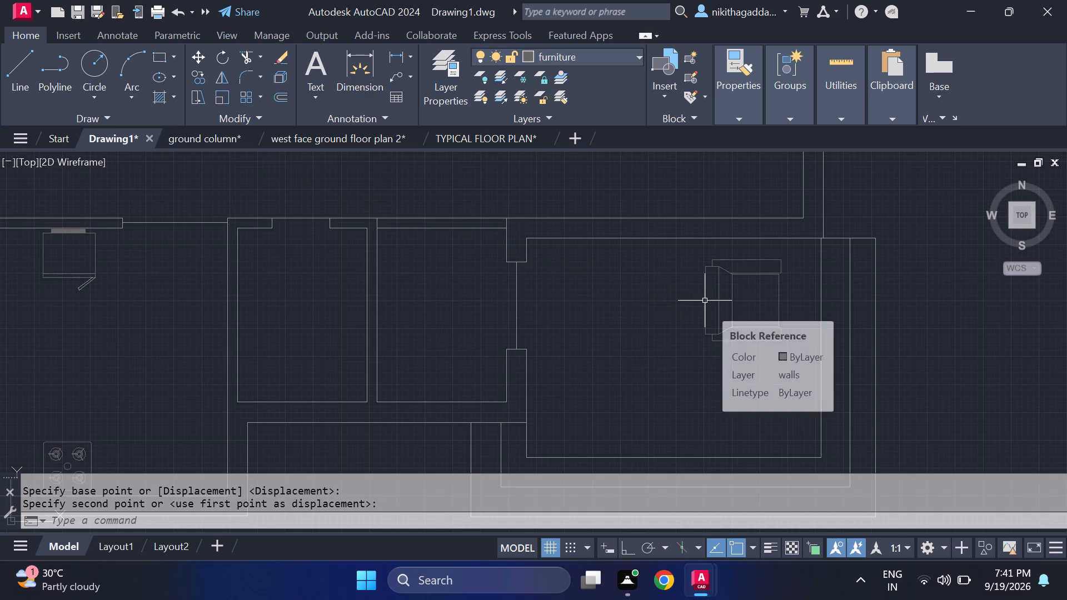
Rotate the armchair in the lower-right room about its seat centre so it sits diagonally, facing the room's lower-left corner.
drag(776, 254, 771, 259)
click(653, 349)
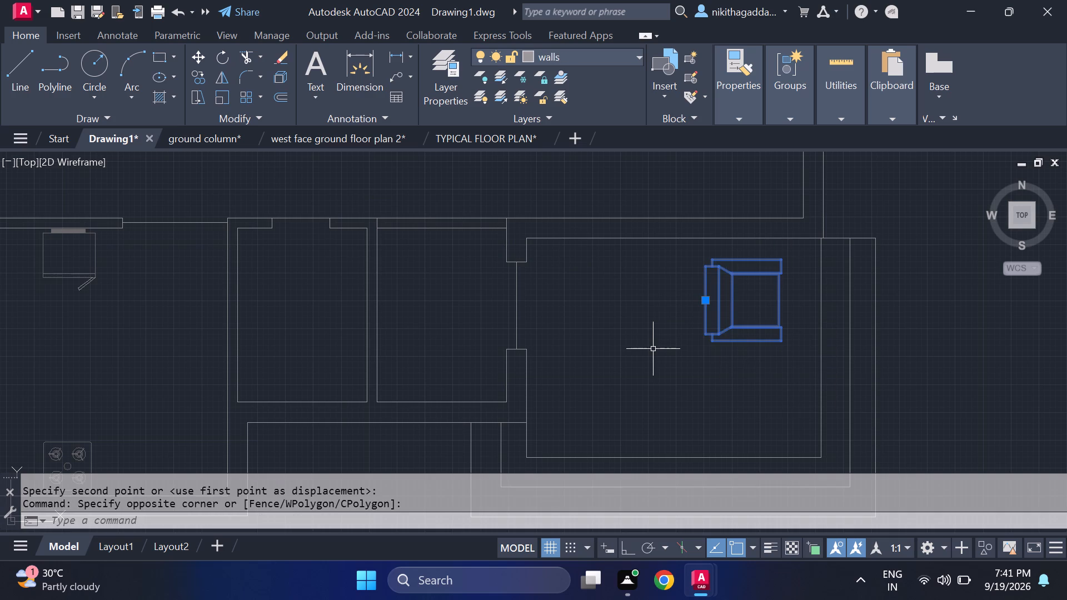
text(ro)
key(Return)
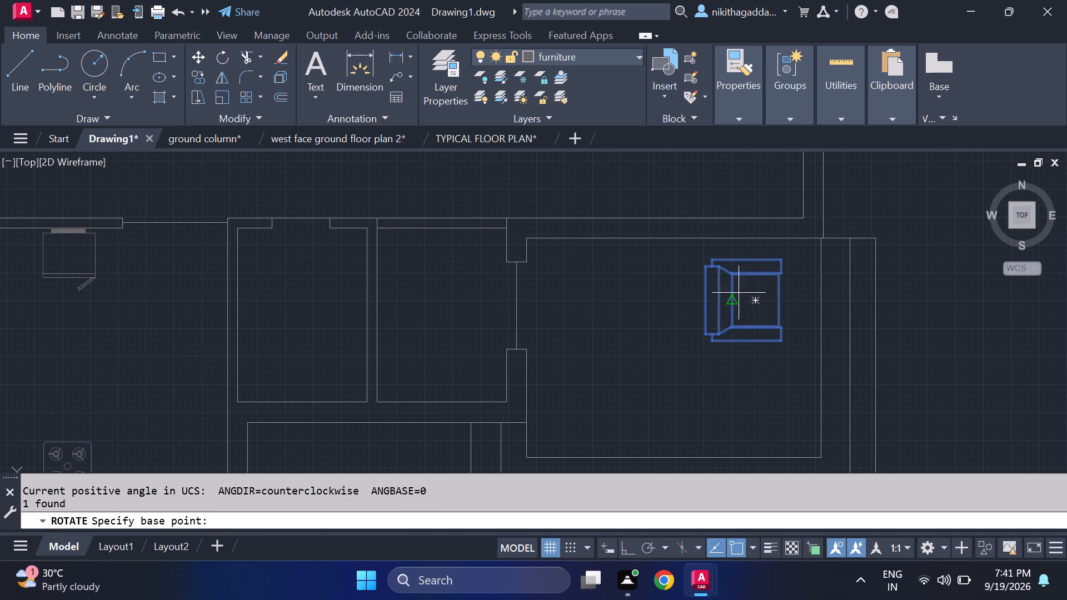
click(750, 304)
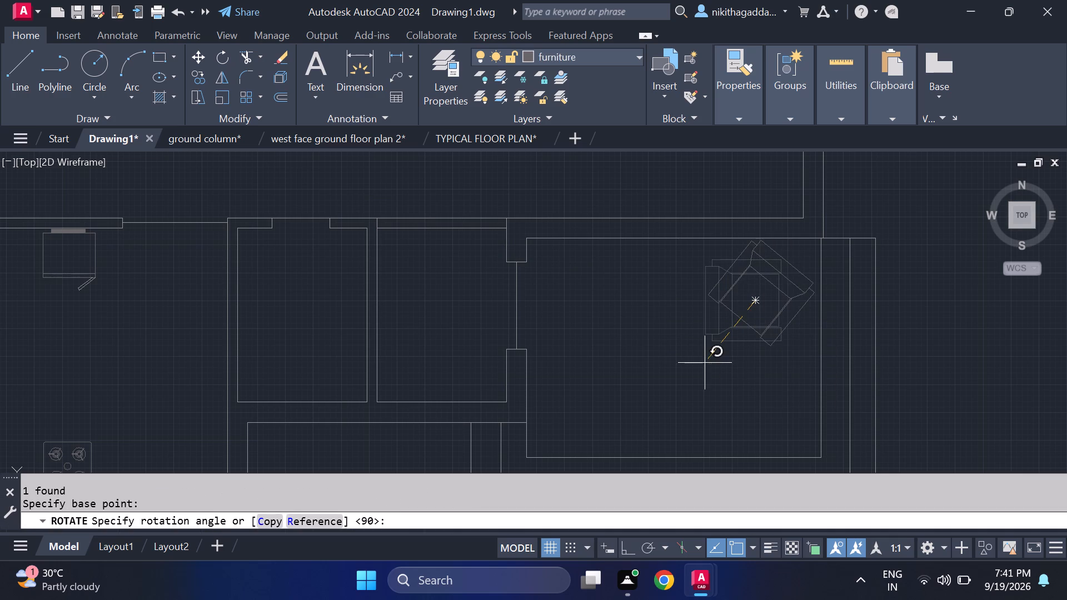
click(705, 362)
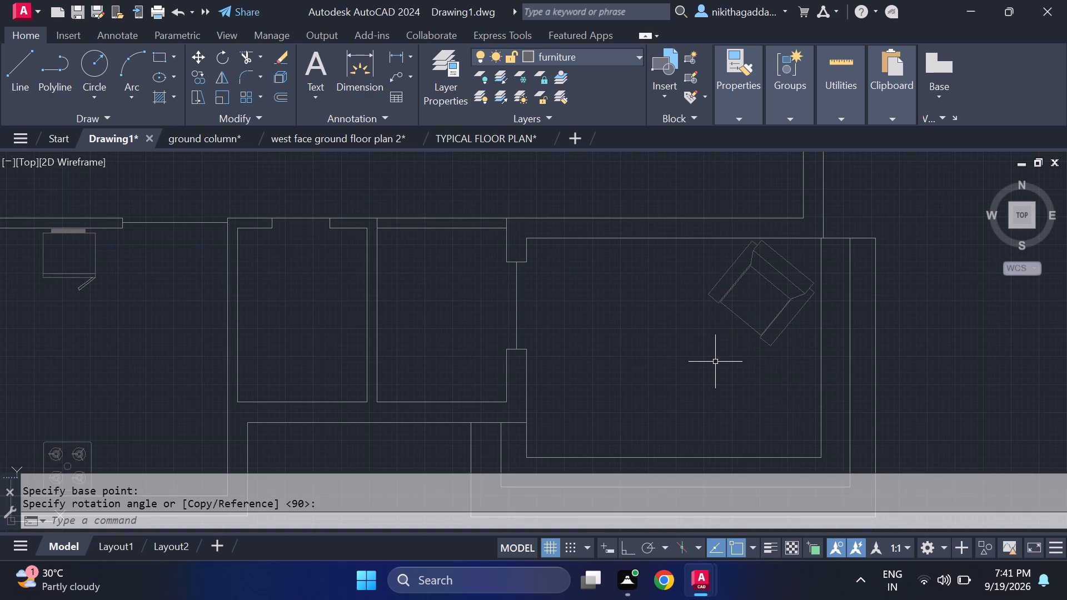
Draw a small horizontal table rectangle about 2'-5" wide with orthogonal lines, just below and left of the diagonal armchair.
scroll(720, 362, down, 2)
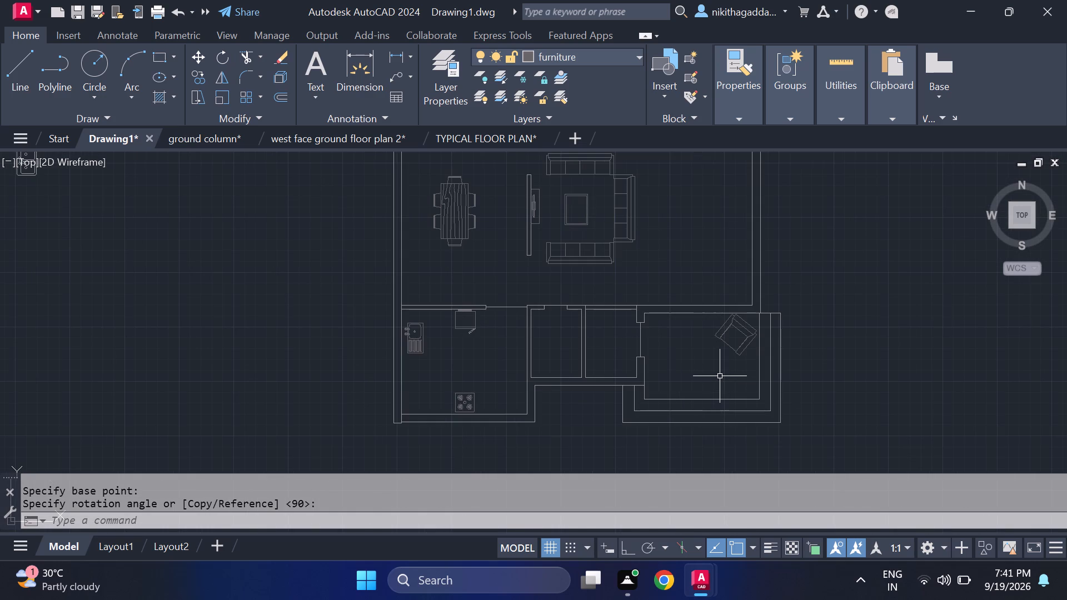
scroll(720, 376, up, 2)
key(l)
key(Return)
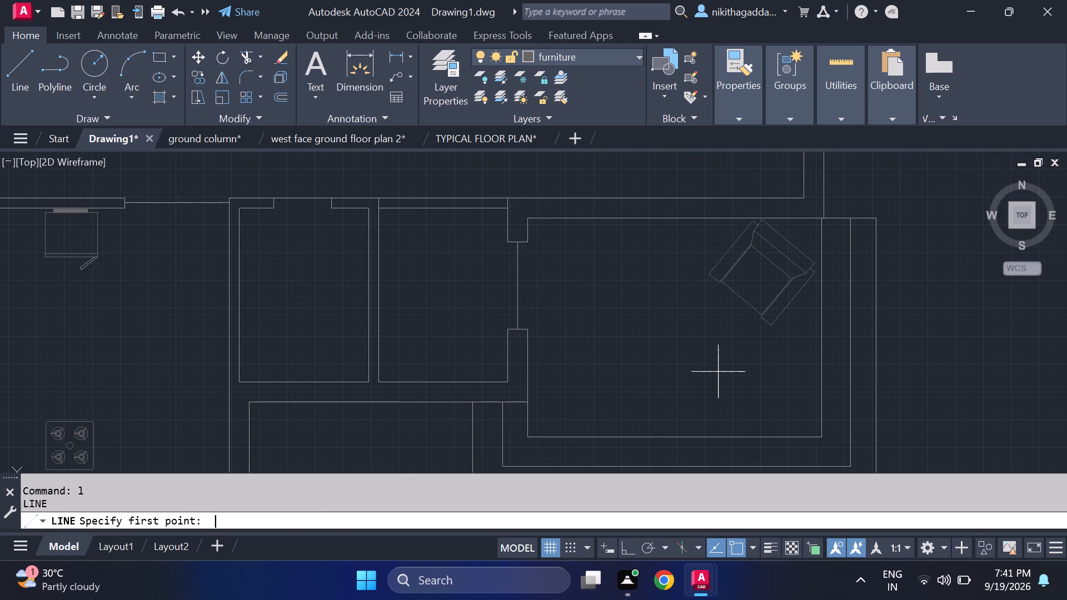
click(656, 319)
key(F8)
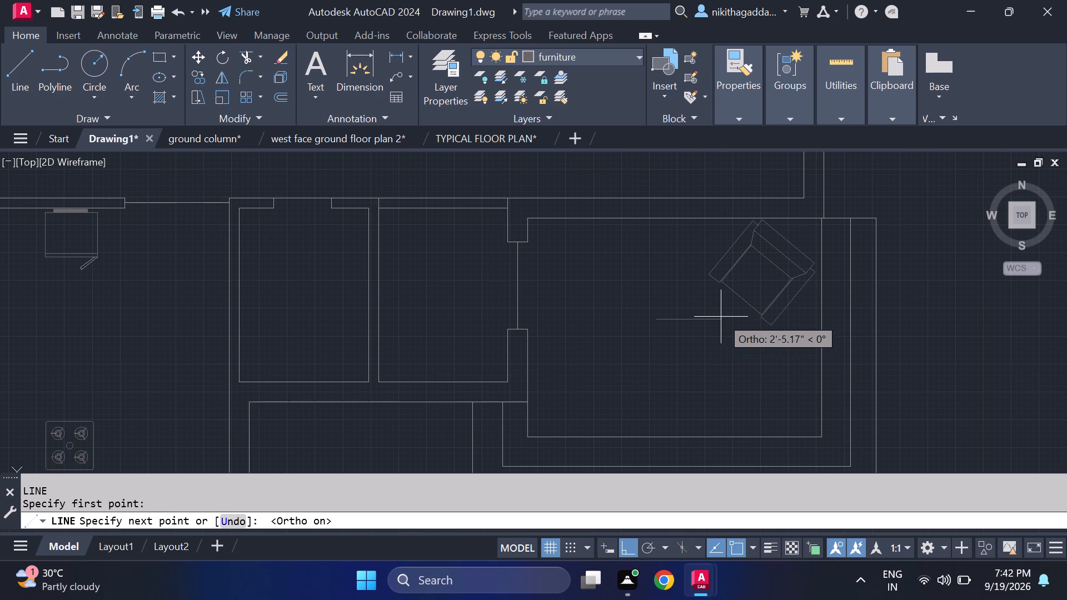
click(721, 317)
click(718, 350)
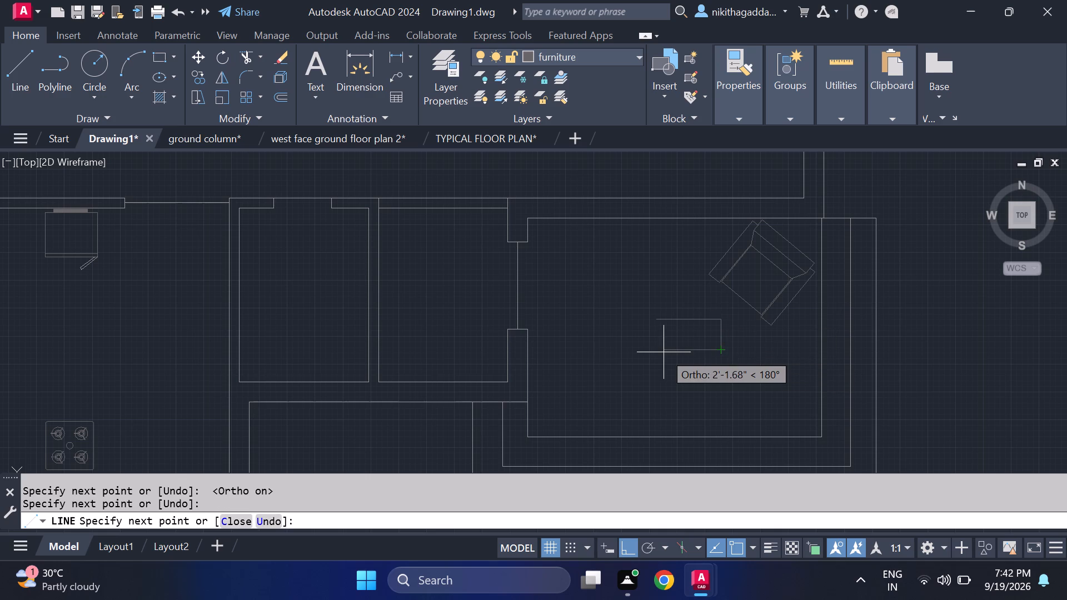
click(656, 351)
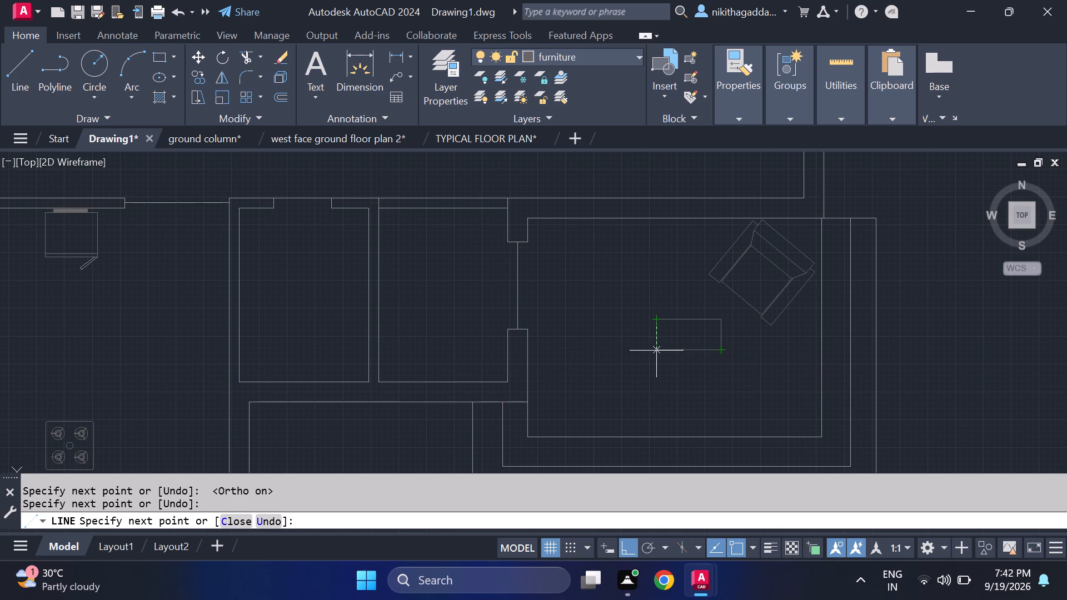
click(654, 317)
key(Escape)
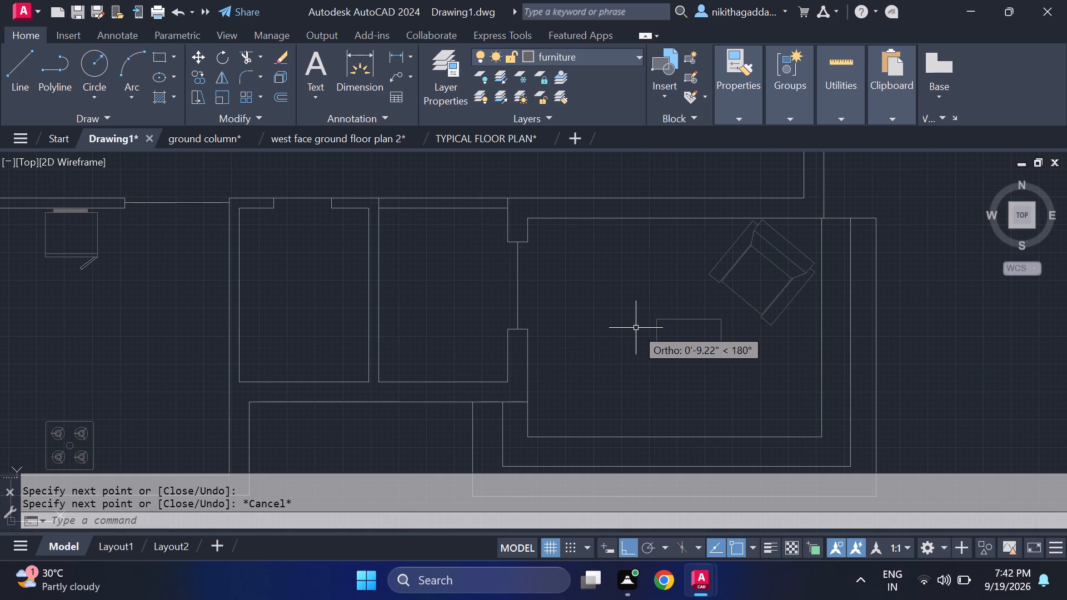
Move the whole table rectangle straight down by half its height, from its top-right corner to its right edge's midpoint.
scroll(674, 323, down, 3)
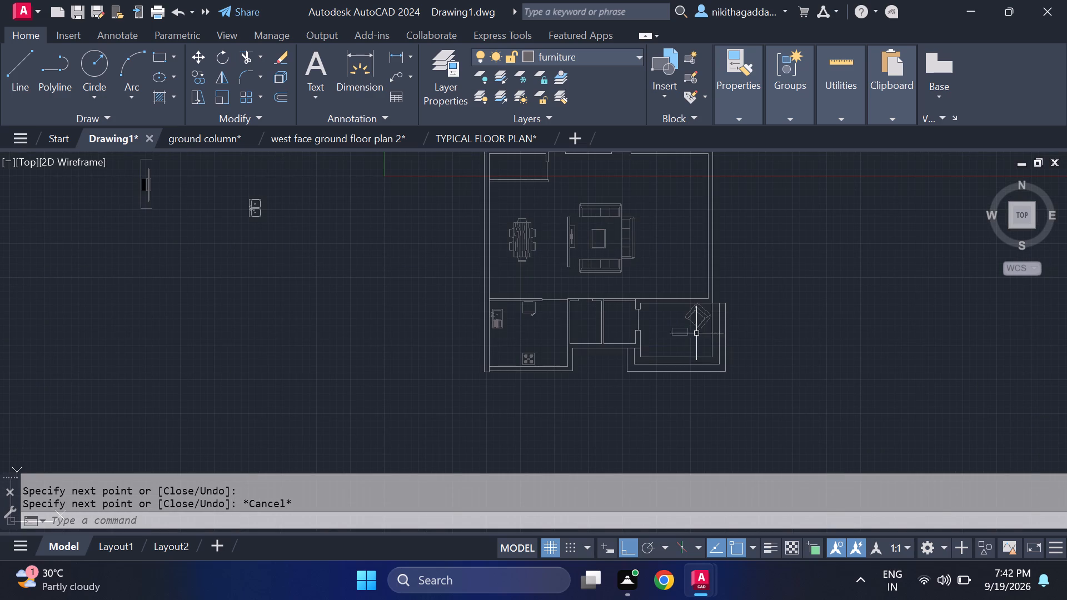
scroll(676, 319, up, 2)
scroll(674, 319, down, 1)
middle_drag(690, 313, 692, 325)
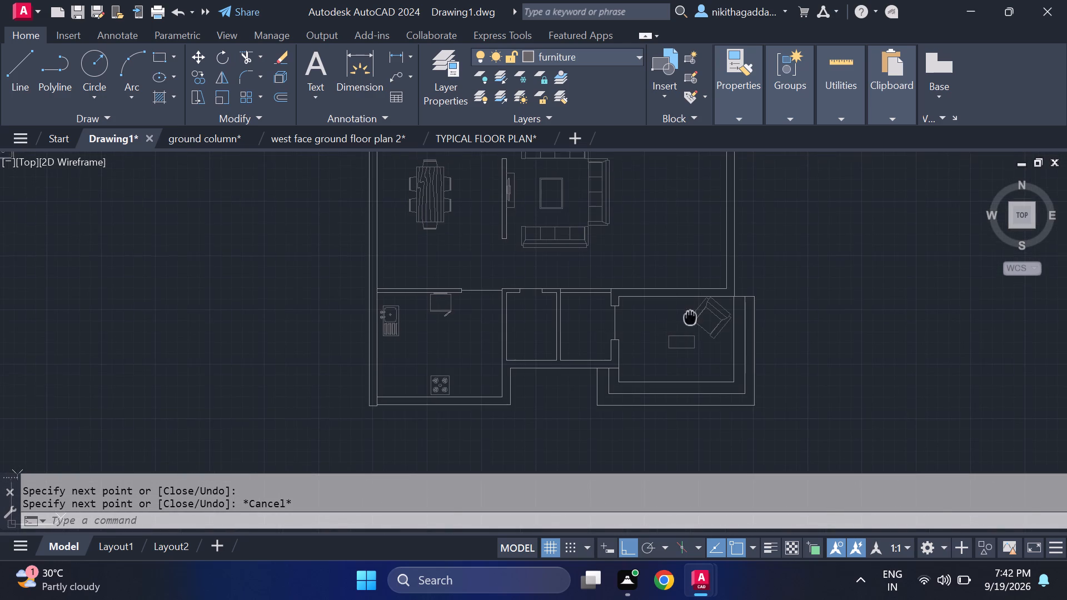
middle_drag(692, 325, 667, 323)
scroll(662, 346, up, 1)
drag(669, 332, 666, 337)
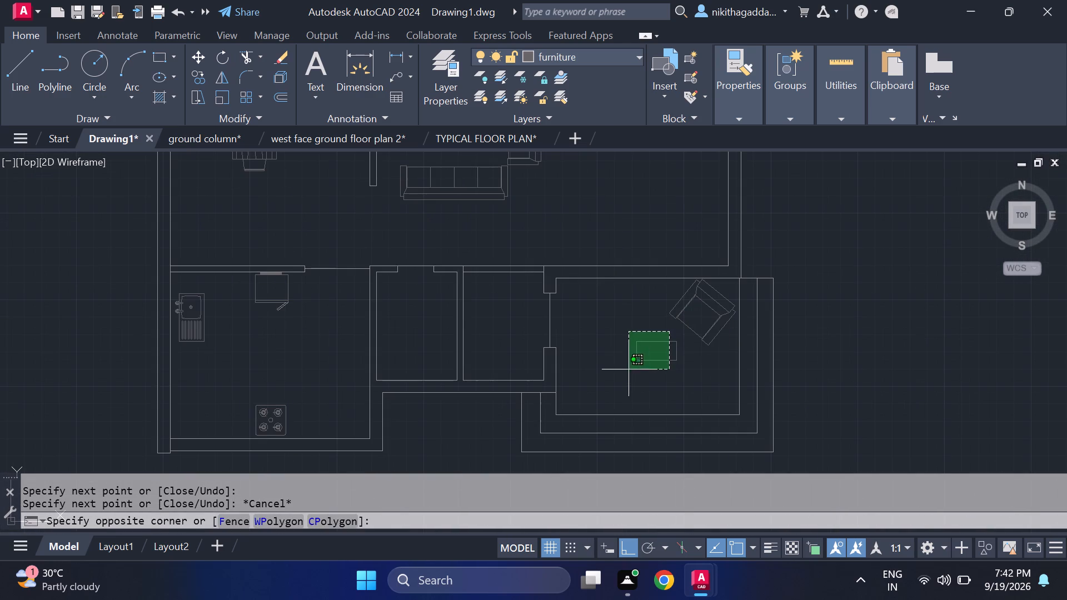
click(628, 371)
click(682, 343)
click(661, 359)
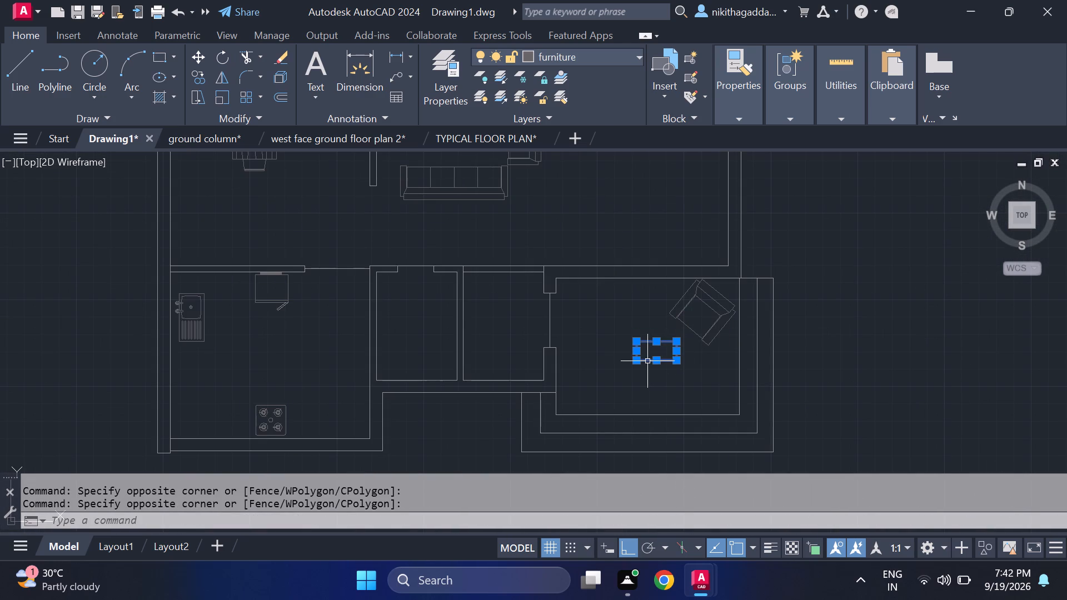
key(m)
key(Return)
scroll(660, 361, up, 1)
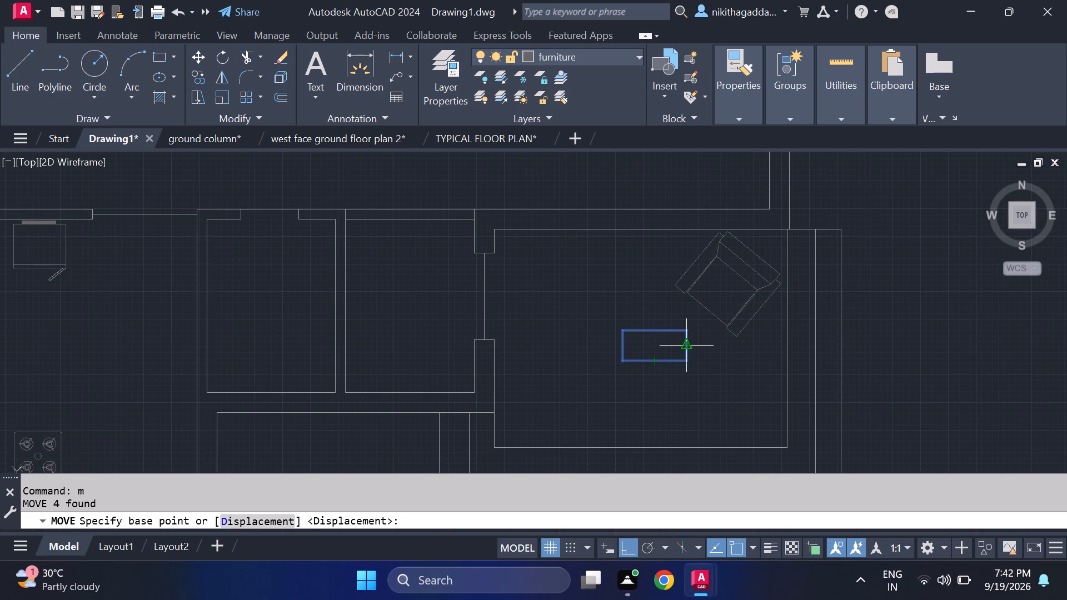
click(686, 331)
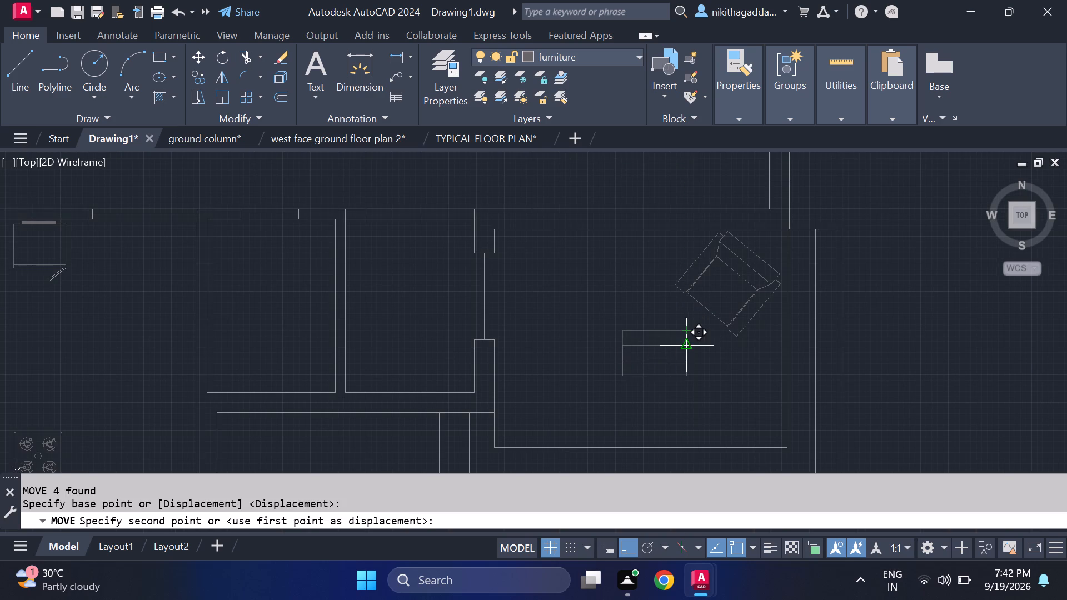
click(686, 343)
Erase the leftover blocks outside the plan's left wall: the sink, the TV unit and the small square block.
scroll(658, 347, down, 3)
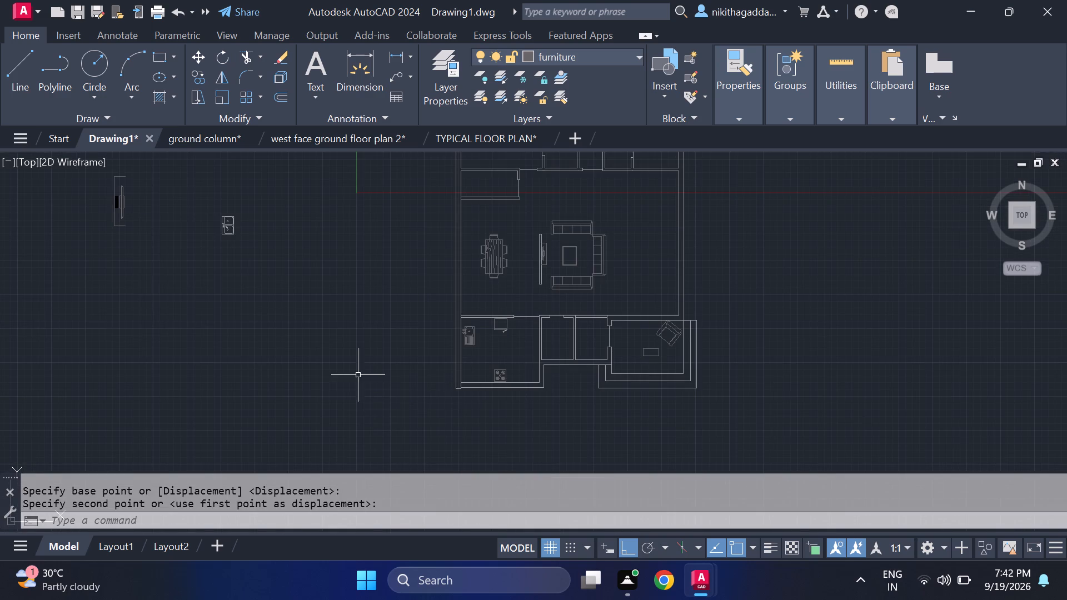
scroll(347, 371, down, 2)
middle_drag(360, 362, 564, 347)
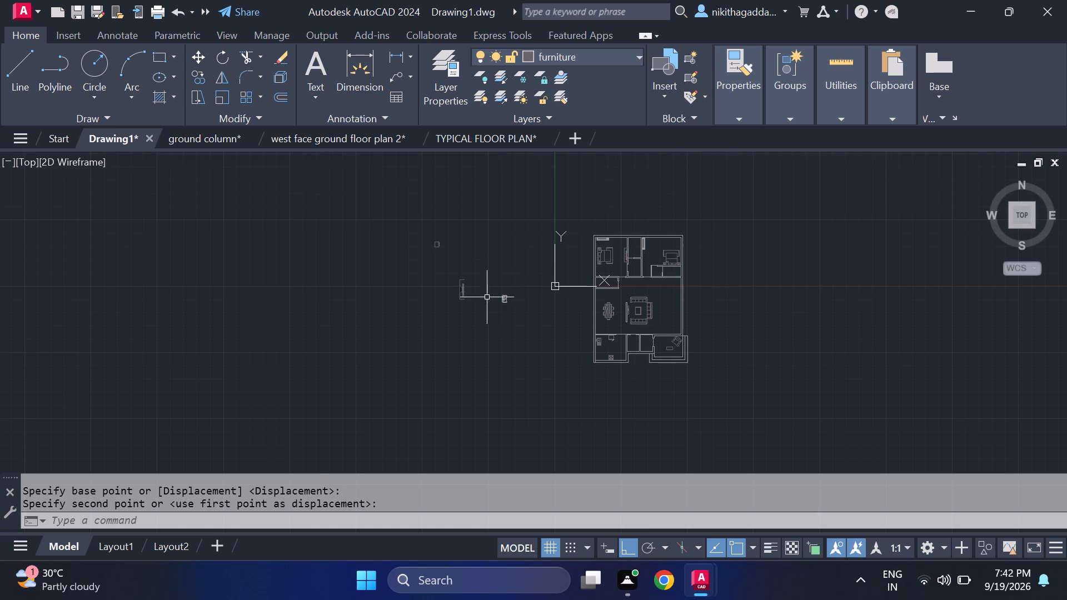
scroll(487, 298, up, 2)
click(565, 246)
click(507, 334)
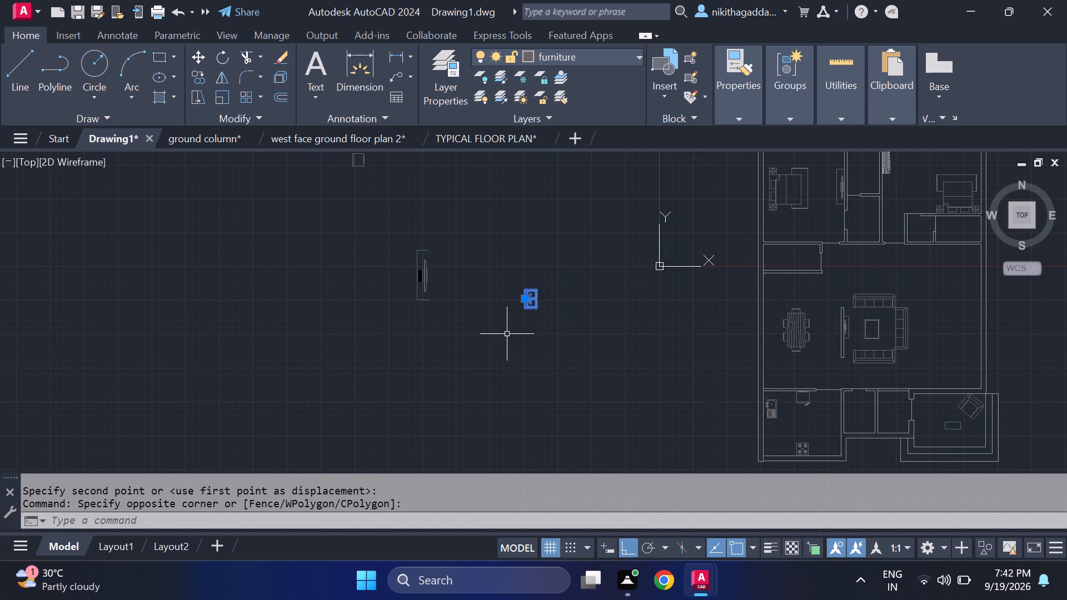
click(497, 237)
drag(323, 359, 323, 347)
middle_drag(360, 251, 391, 302)
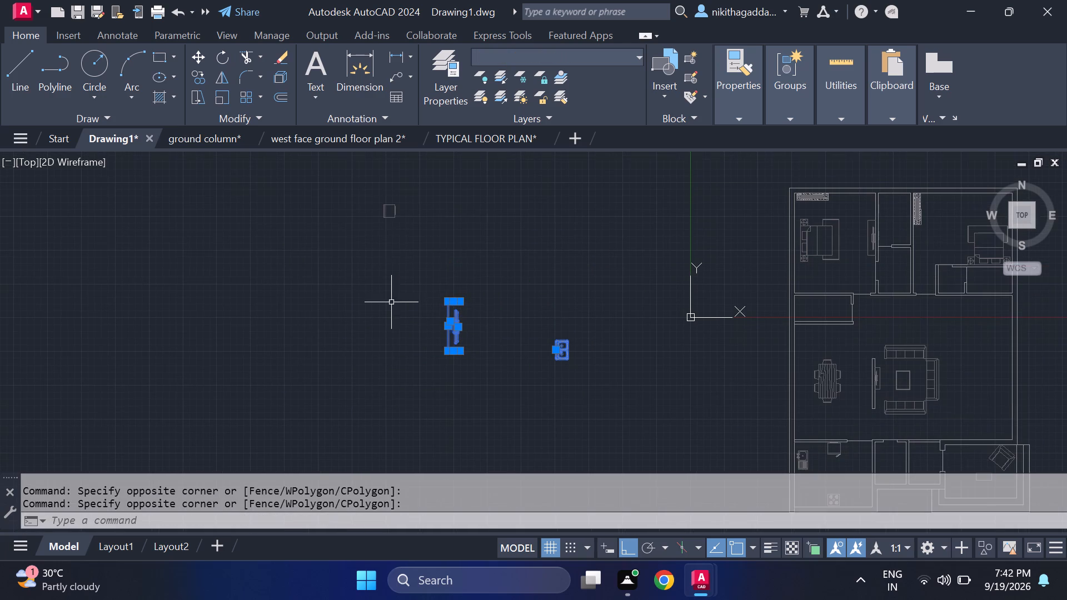
click(450, 197)
click(255, 273)
key(Delete)
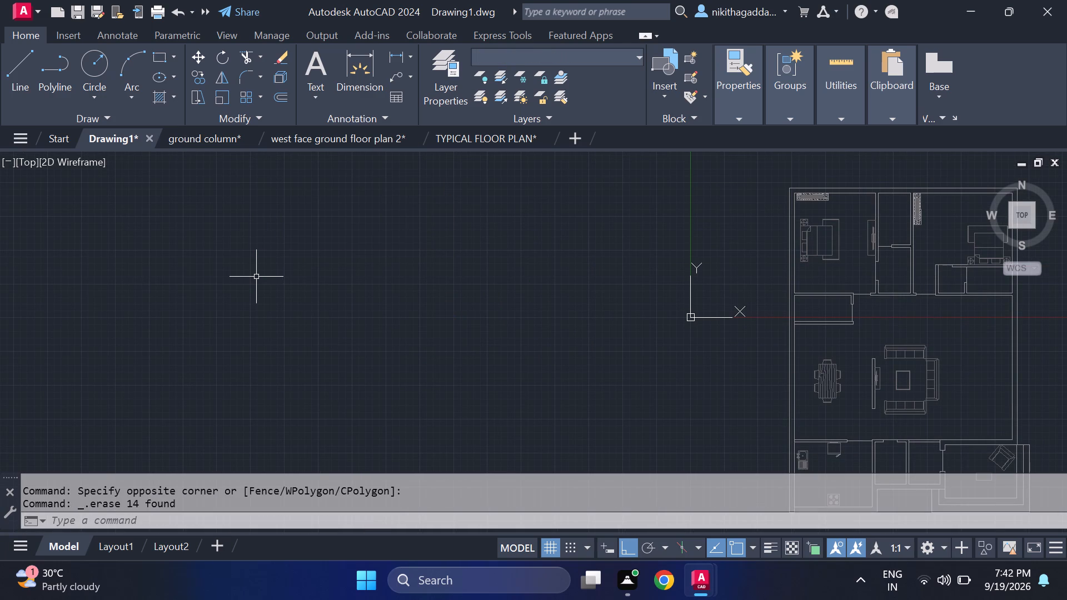
Draw a stepped orthogonal line from the living hall's top wall: down about 4', right 4'-6", down 5'-1", left 2'-11", down 5'-1", right to align above.
scroll(334, 283, down, 1)
scroll(413, 300, down, 1)
middle_drag(411, 299, 321, 282)
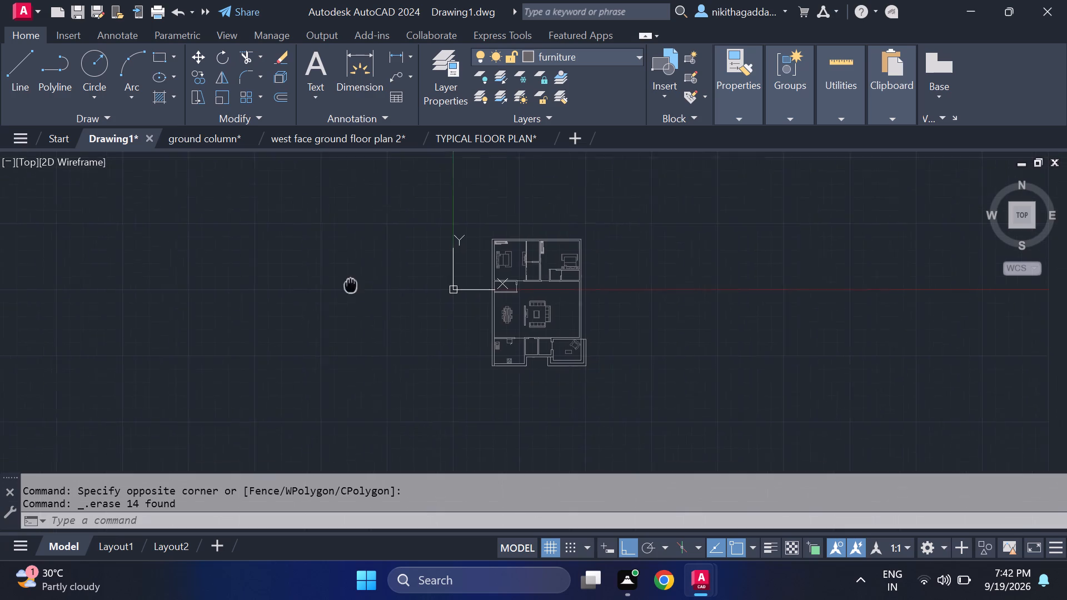
middle_drag(321, 282, 219, 289)
scroll(380, 283, up, 2)
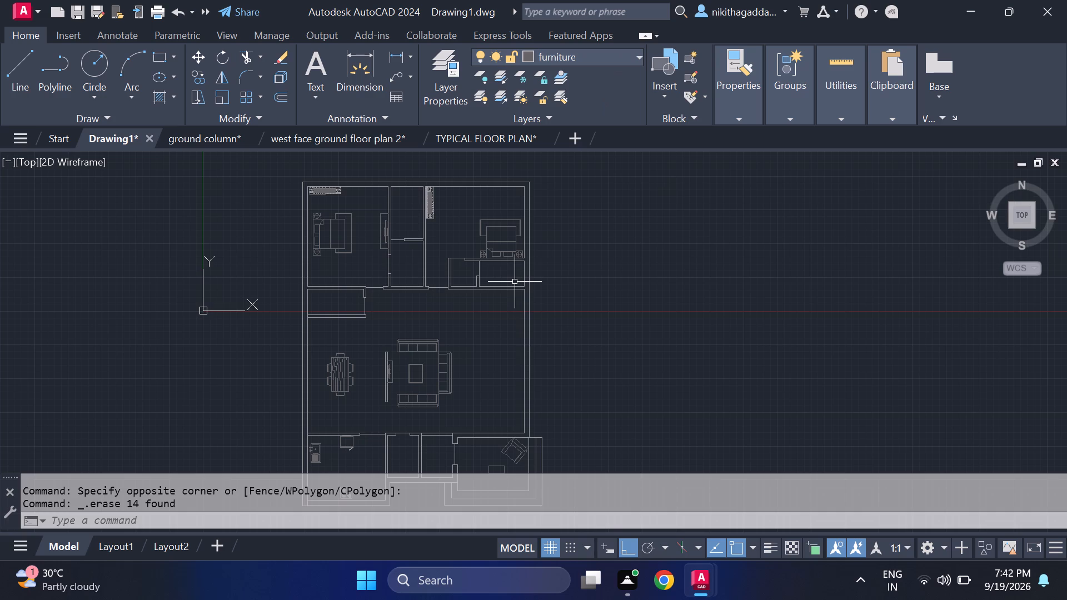
scroll(457, 347, up, 2)
key(l)
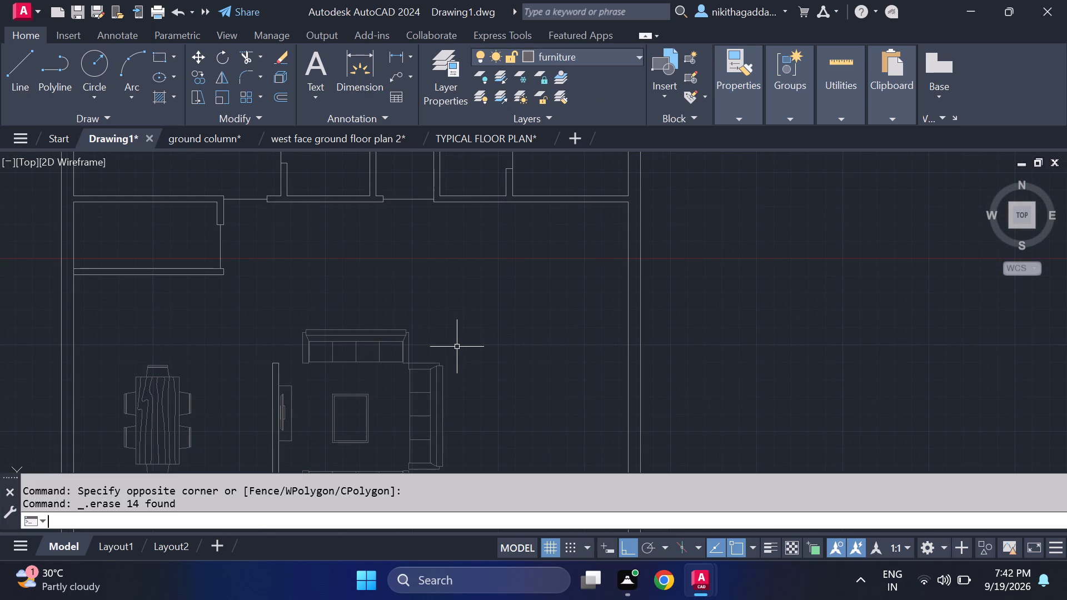
key(Return)
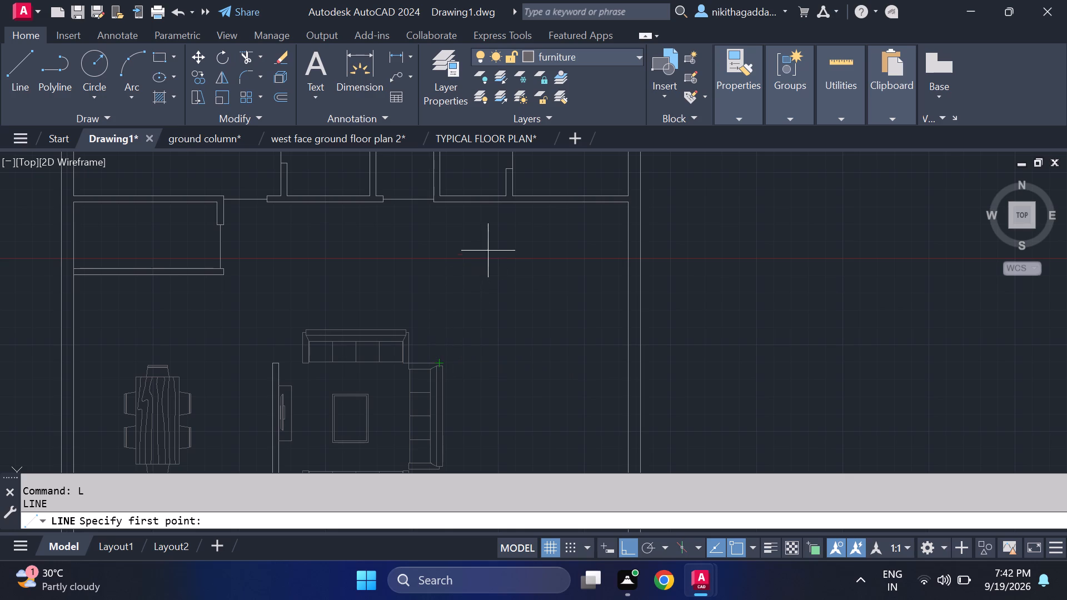
click(477, 205)
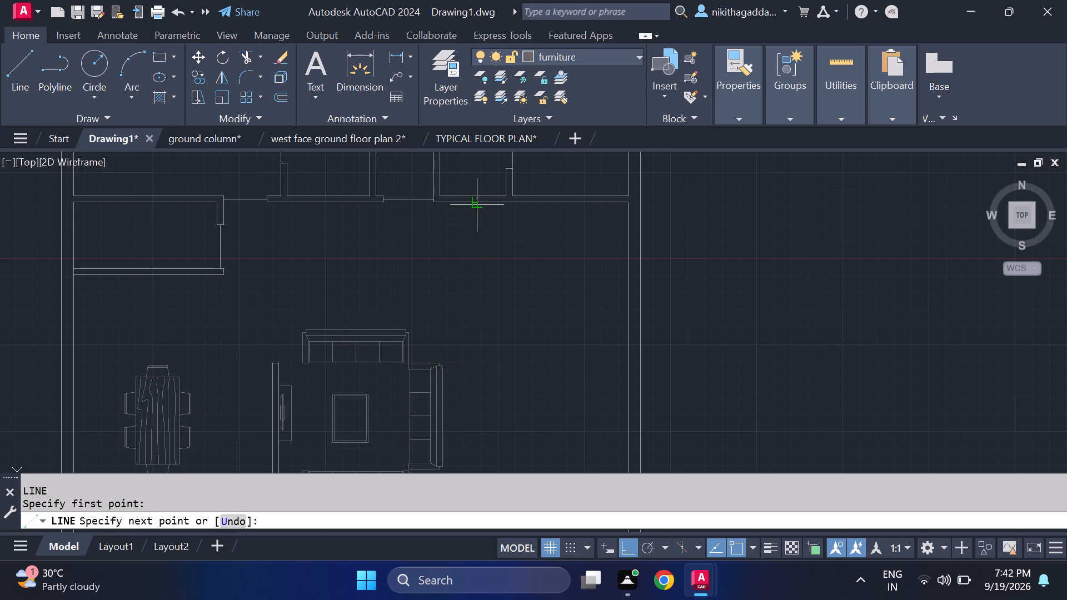
click(491, 268)
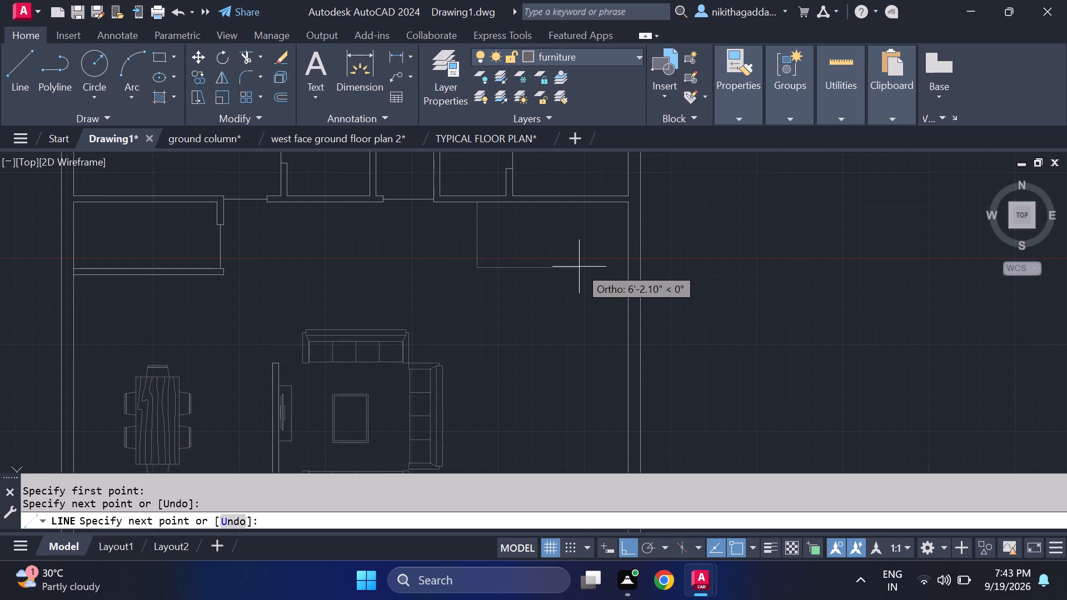
click(551, 271)
middle_drag(546, 408, 545, 383)
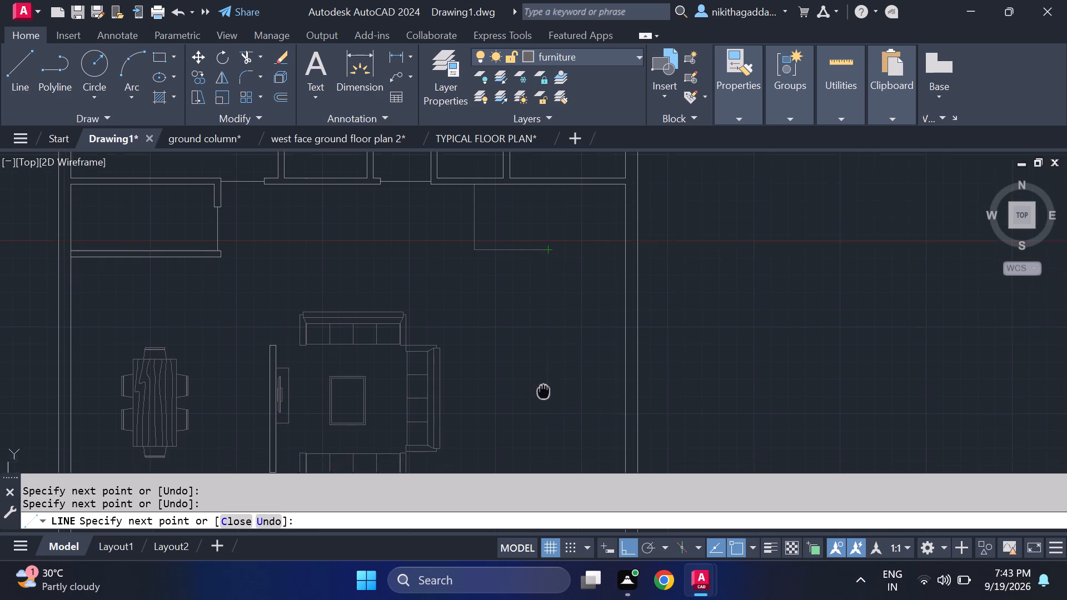
middle_drag(545, 383, 554, 329)
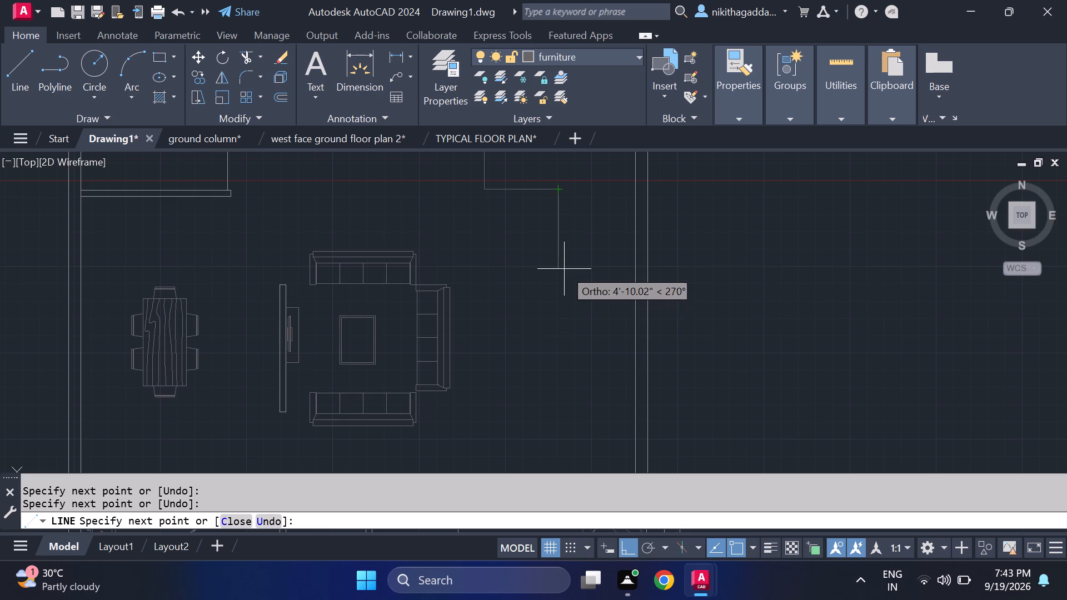
middle_drag(564, 269, 564, 292)
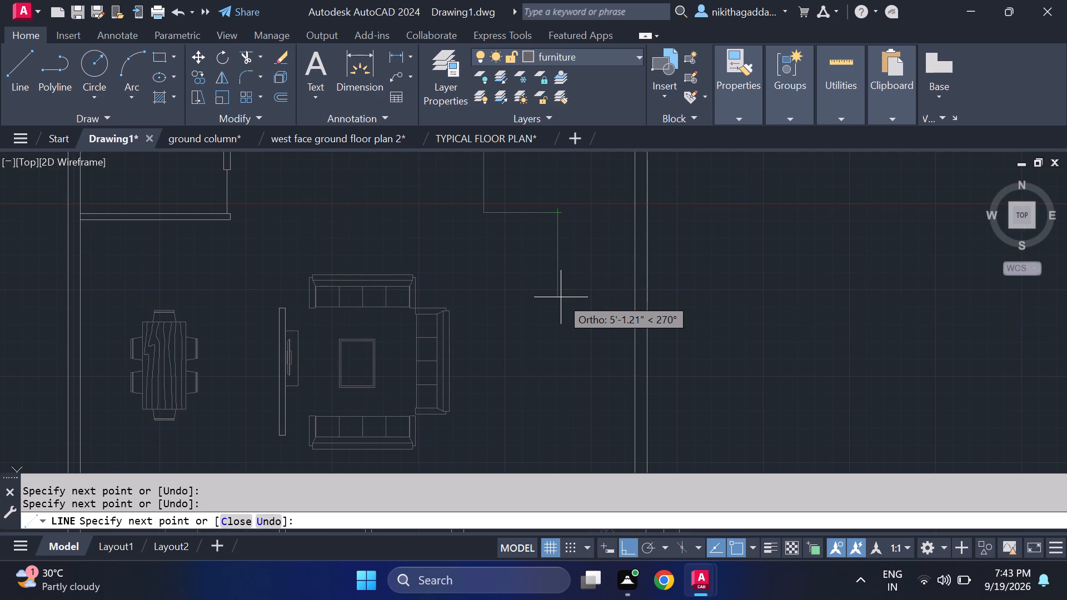
click(561, 297)
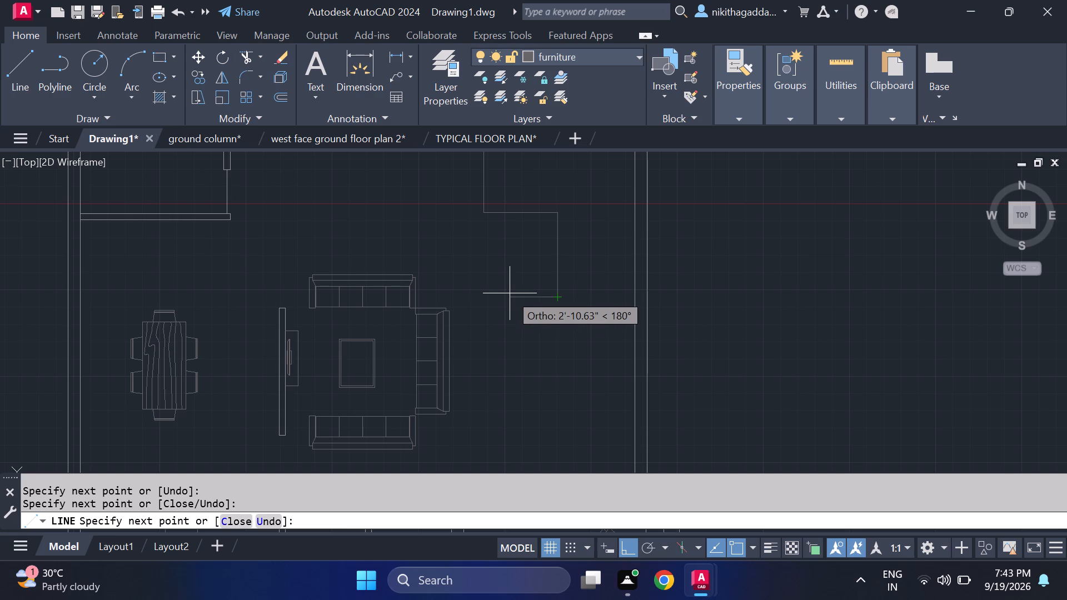
click(509, 294)
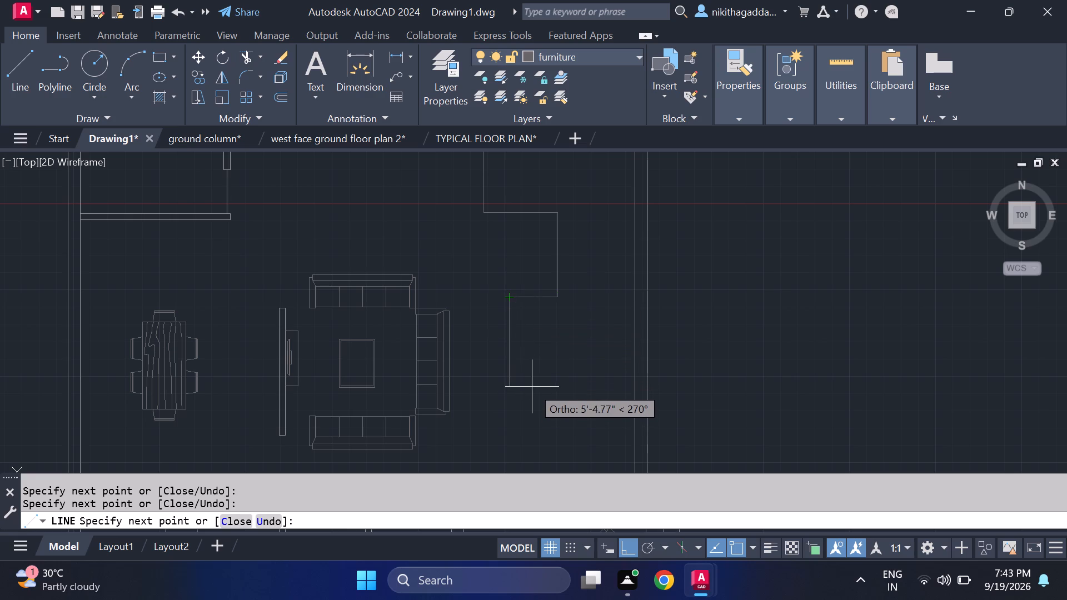
click(530, 383)
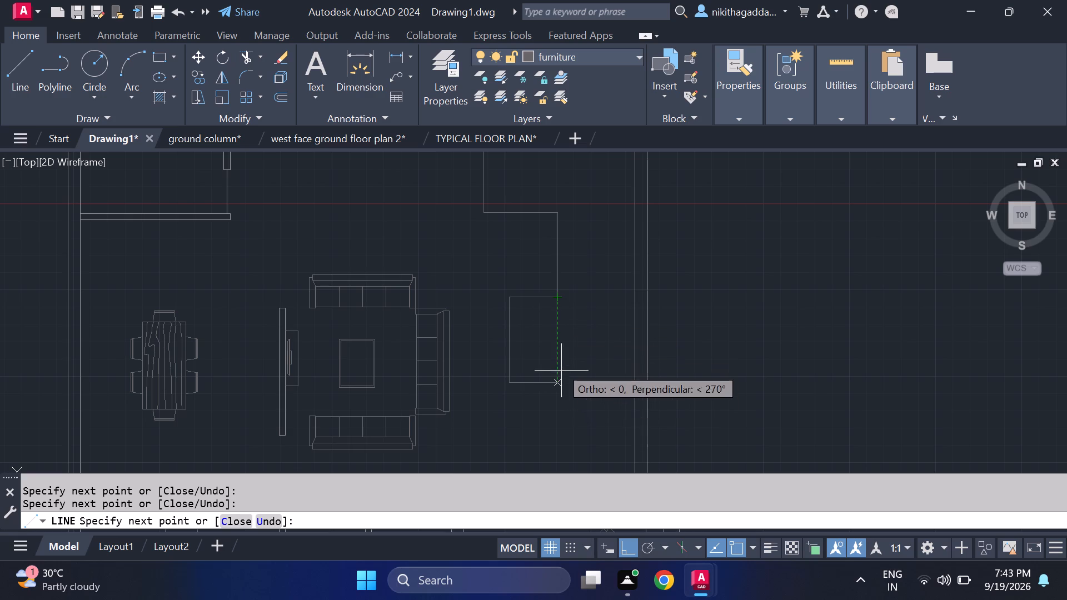
click(557, 380)
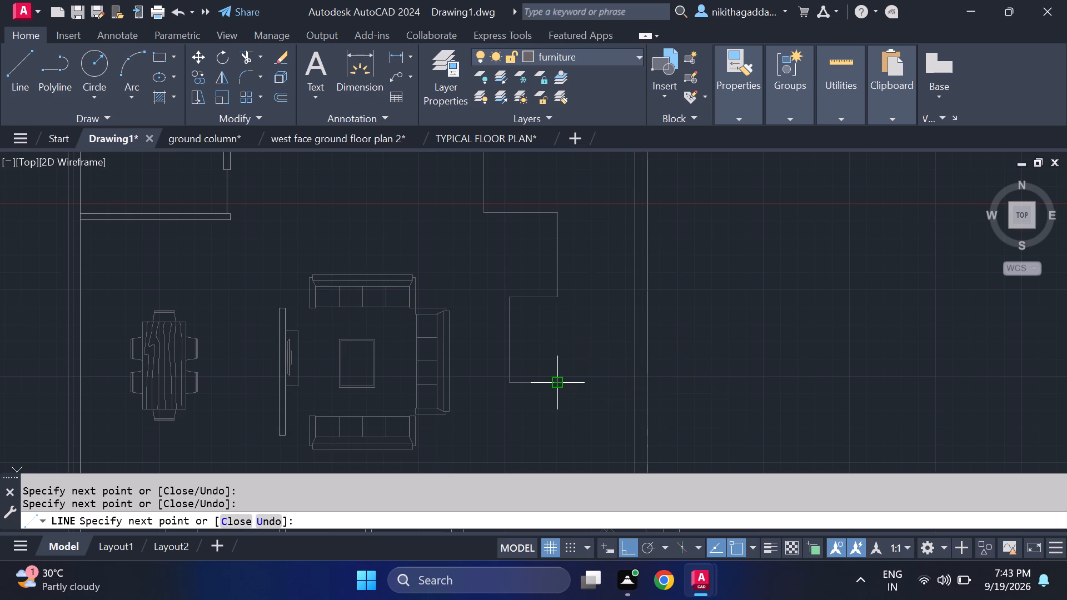
Continue the stepped line down about 5'-1", left to align with its first vertical segment, and down to the hall's bottom wall.
middle_drag(577, 444, 573, 316)
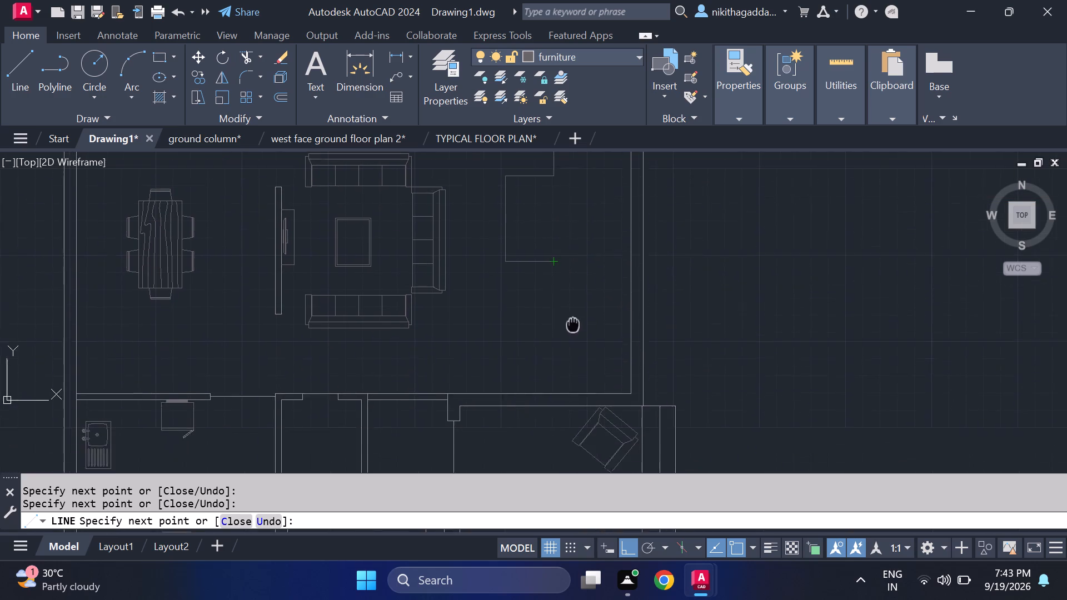
middle_drag(573, 316, 577, 286)
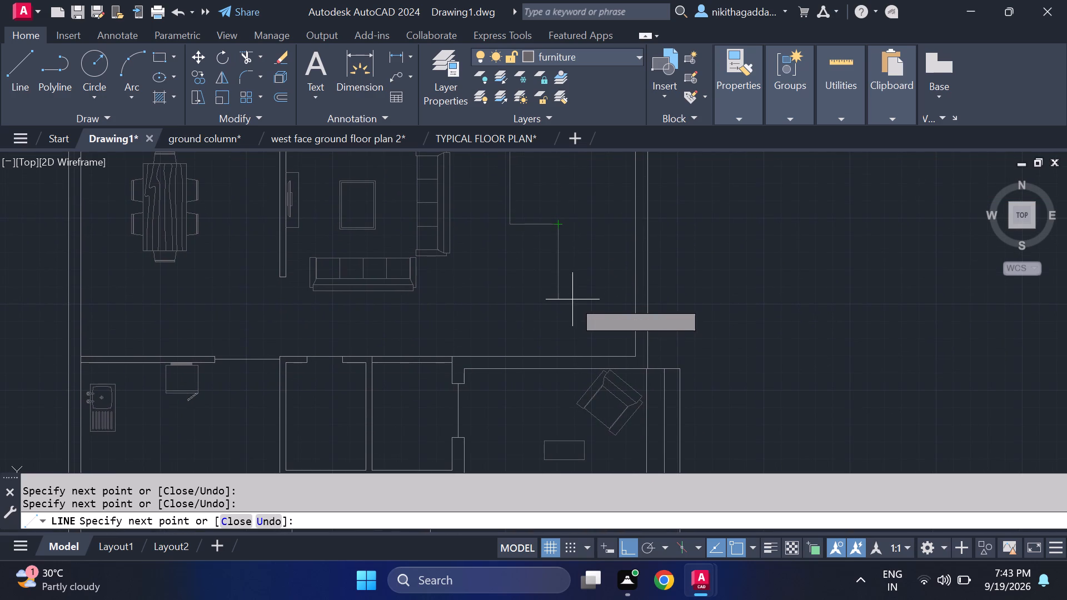
middle_drag(574, 301, 587, 387)
scroll(587, 387, down, 1)
scroll(587, 387, up, 1)
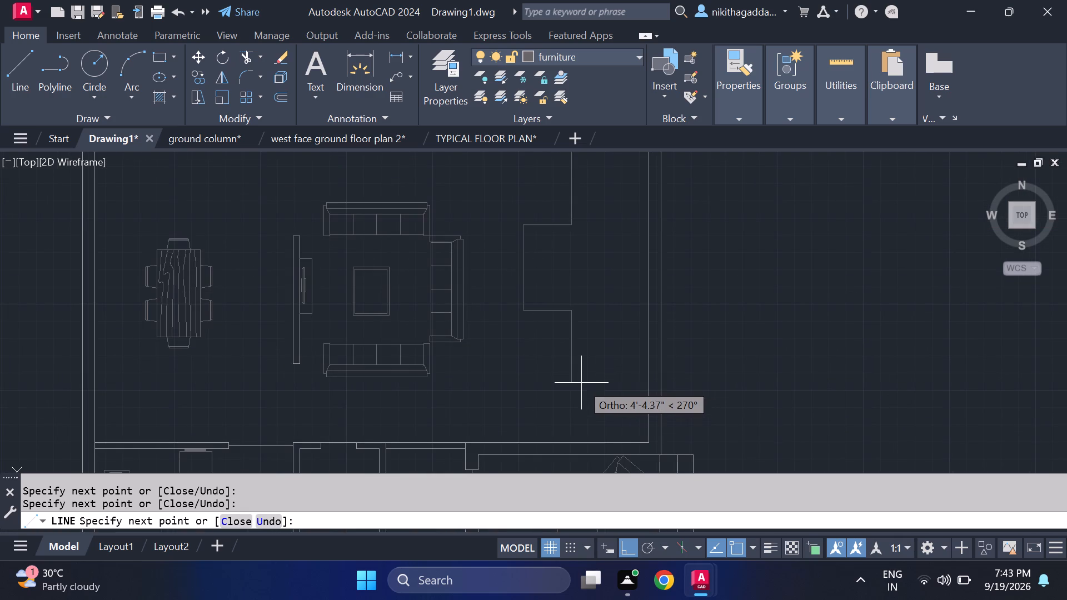
scroll(581, 383, down, 1)
middle_drag(581, 388, 582, 399)
scroll(582, 399, up, 1)
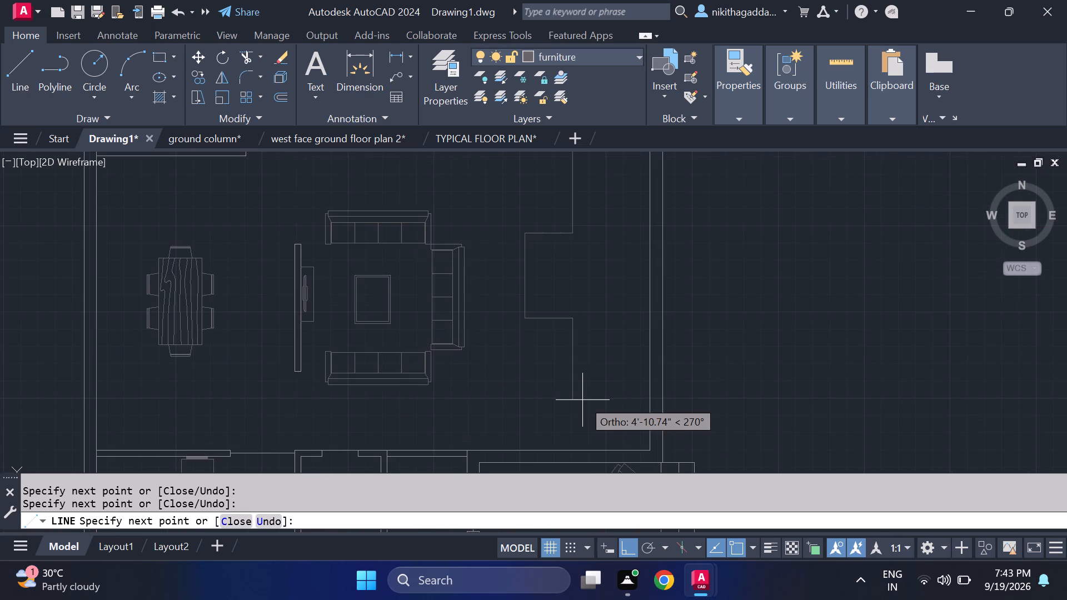
click(582, 402)
middle_drag(537, 406, 568, 414)
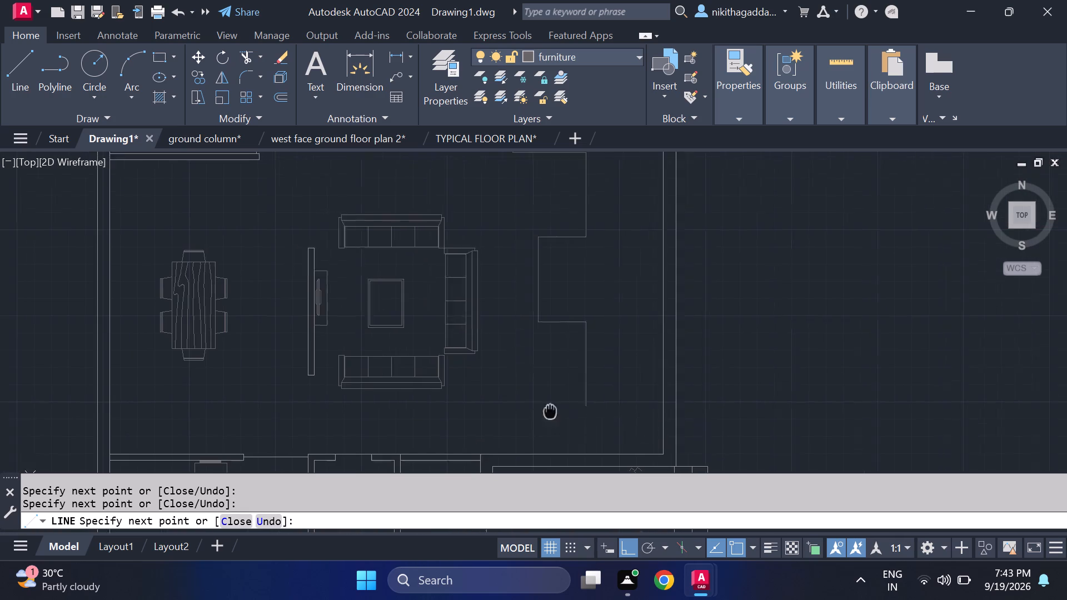
middle_drag(568, 414, 631, 402)
middle_drag(601, 372, 609, 409)
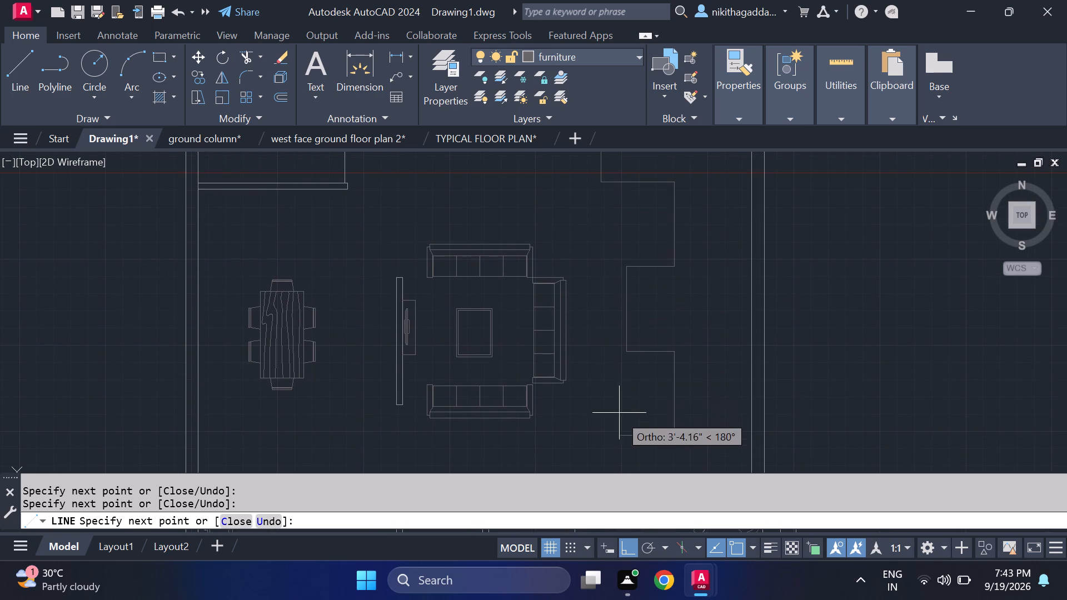
middle_drag(615, 436, 604, 374)
middle_drag(604, 337, 613, 398)
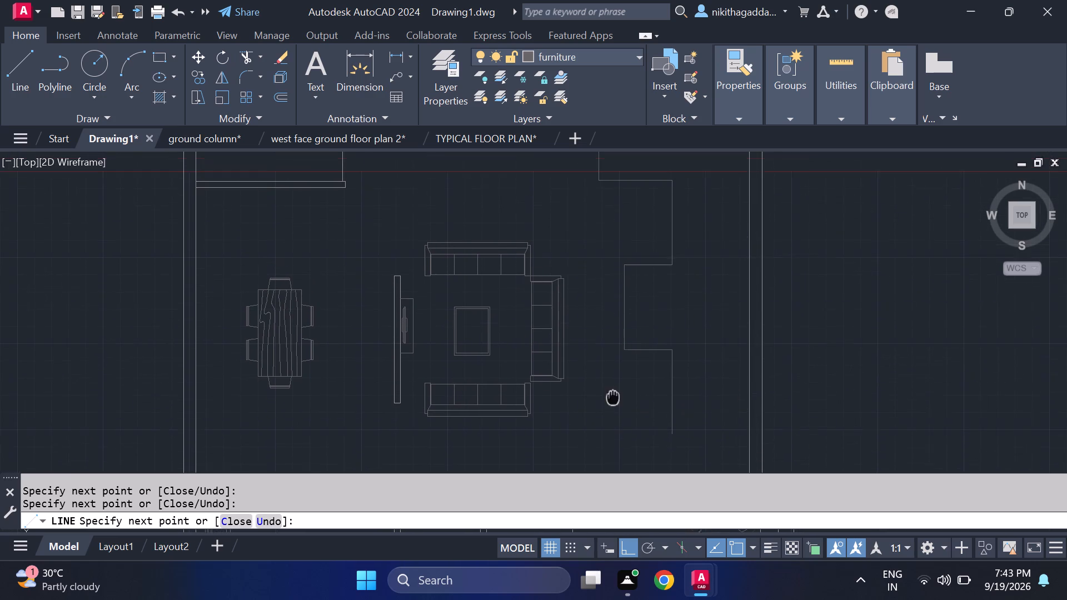
middle_drag(613, 398, 613, 398)
drag(607, 188, 606, 225)
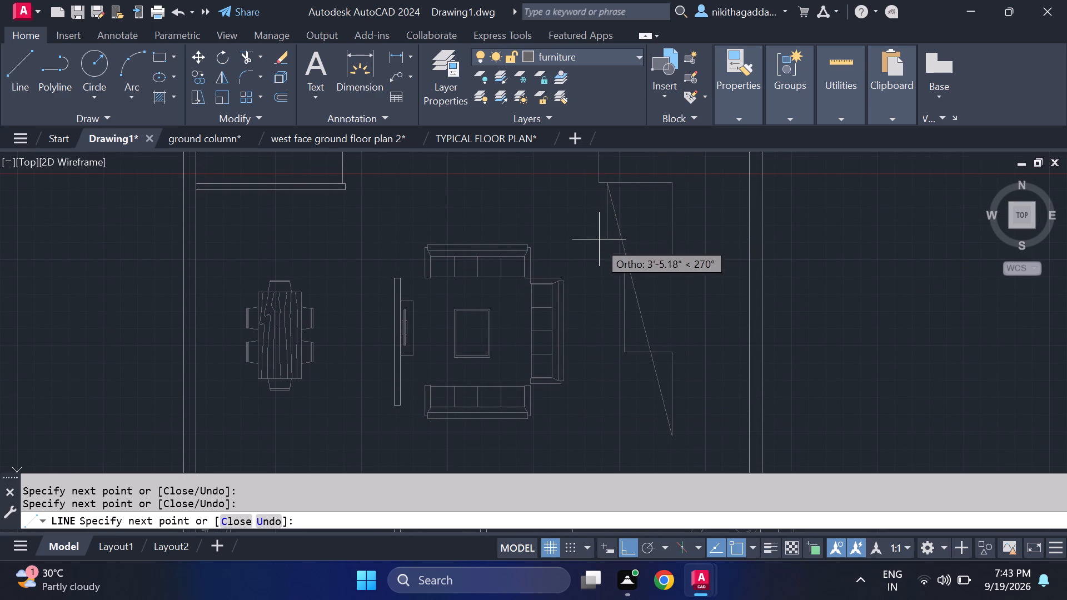
key(ctrl+z)
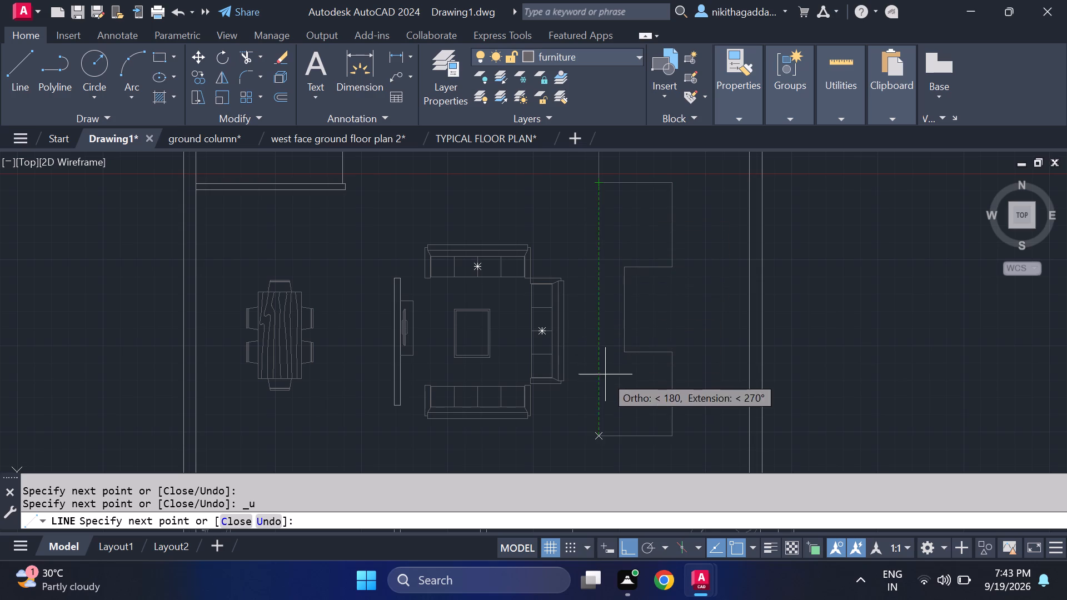
click(600, 436)
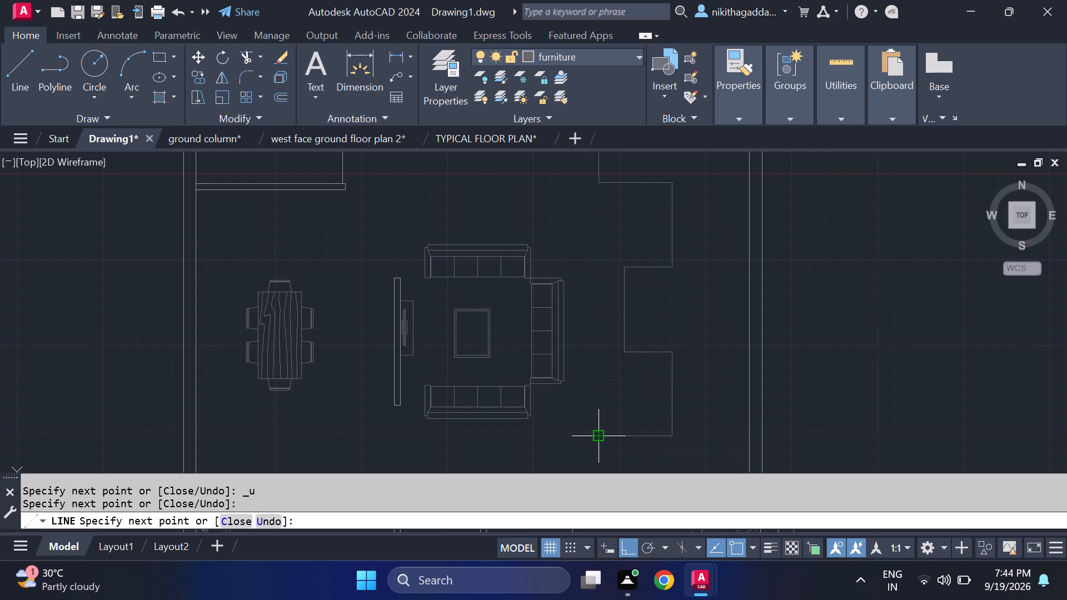
middle_drag(591, 429, 579, 292)
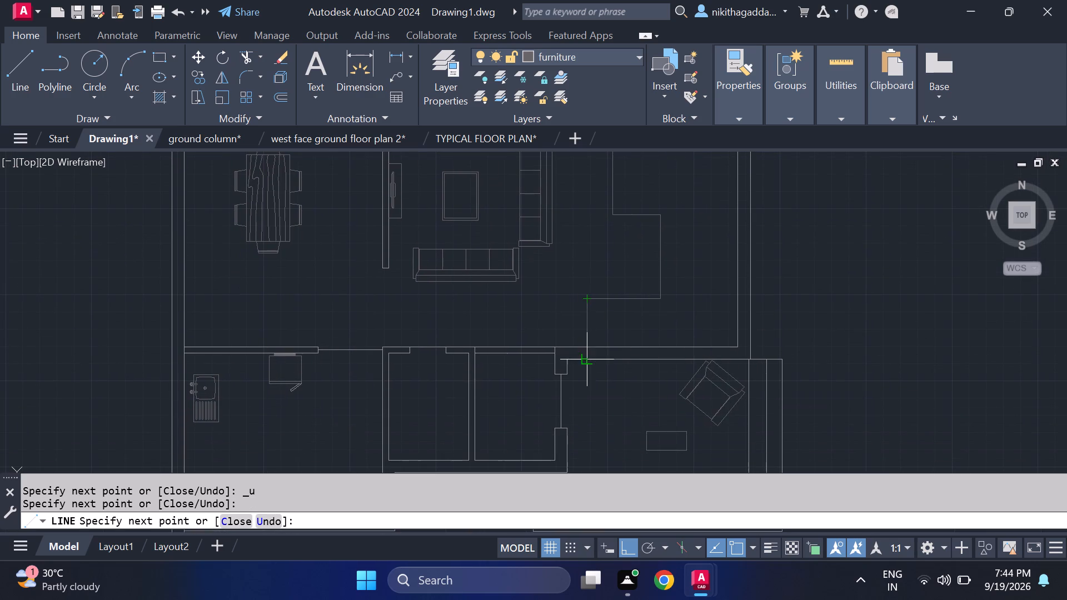
scroll(597, 343, up, 2)
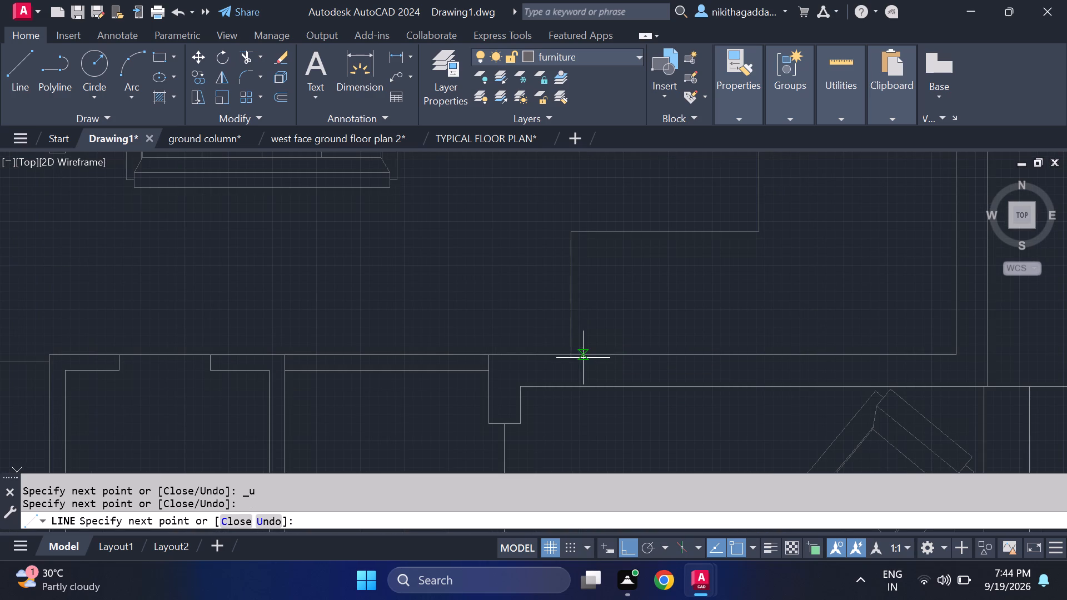
click(577, 356)
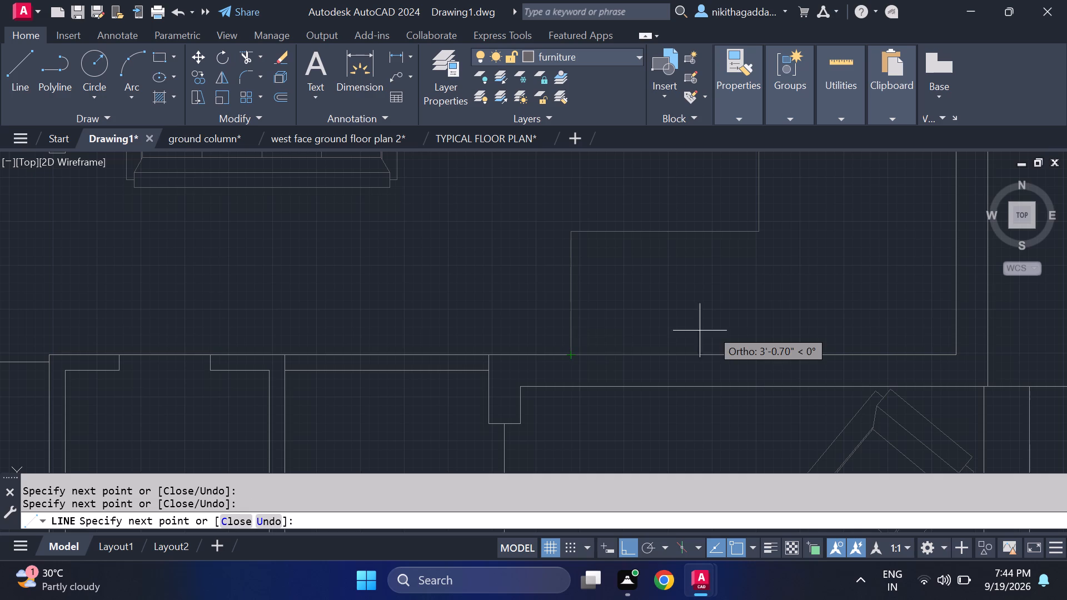
key(Escape)
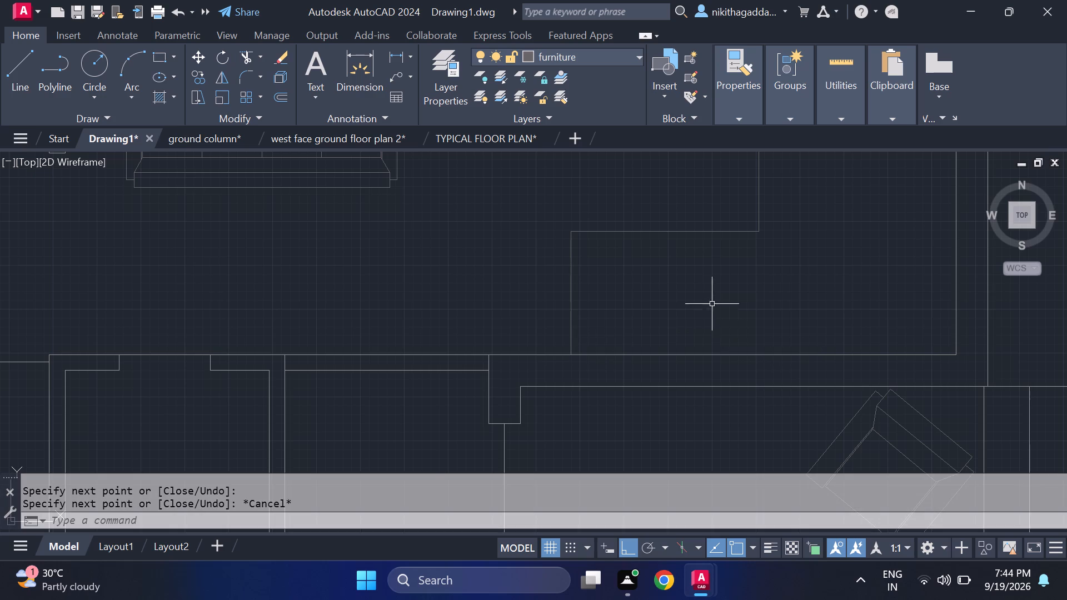
Offset the stepped line's lowest horizontal segment downward by about 1" and the adjoining lower vertical segment outward to the right by the same distance.
scroll(712, 303, down, 2)
middle_drag(723, 296, 617, 436)
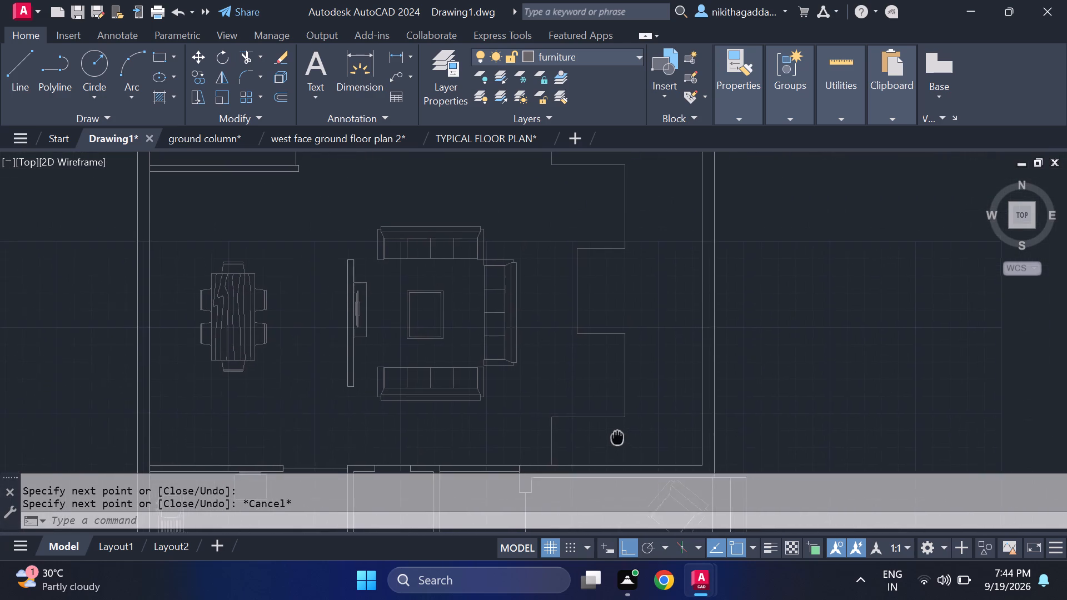
middle_drag(617, 436, 612, 408)
scroll(612, 361, down, 1)
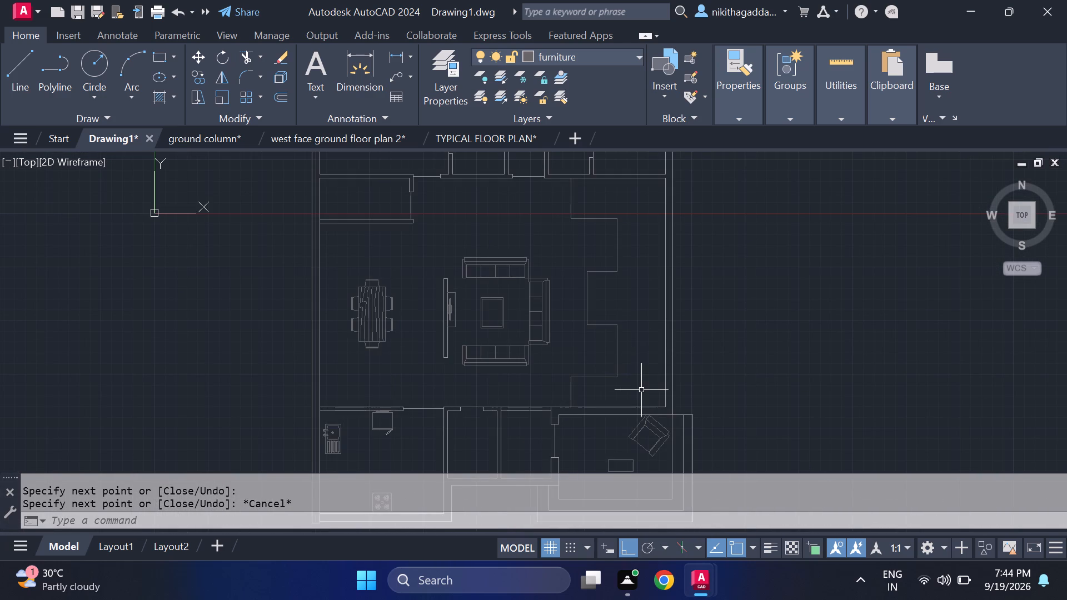
scroll(641, 391, up, 1)
text(of)
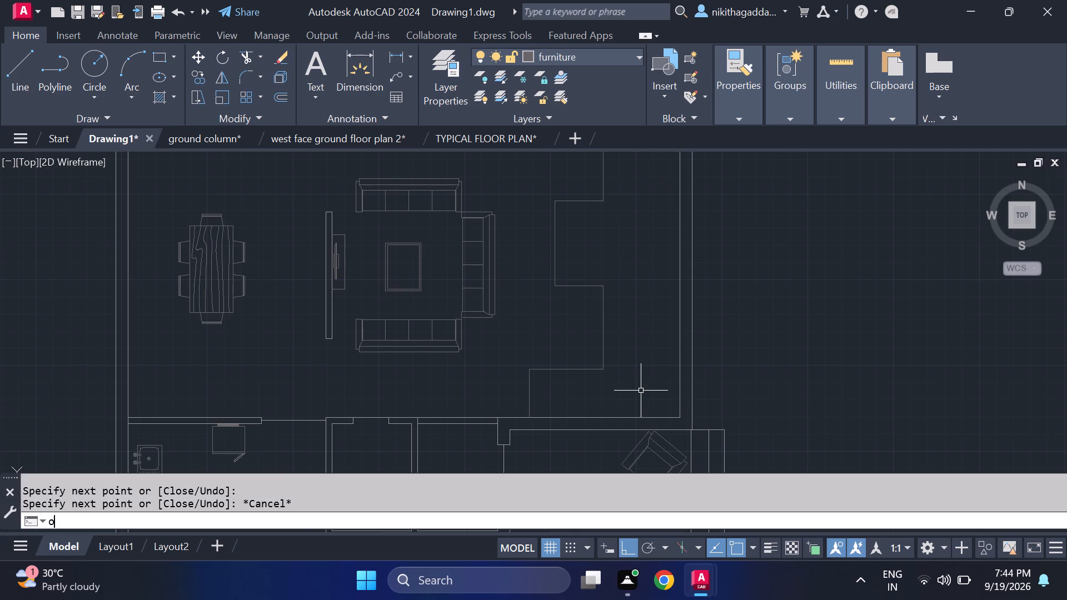
key(Return)
scroll(564, 382, up, 1)
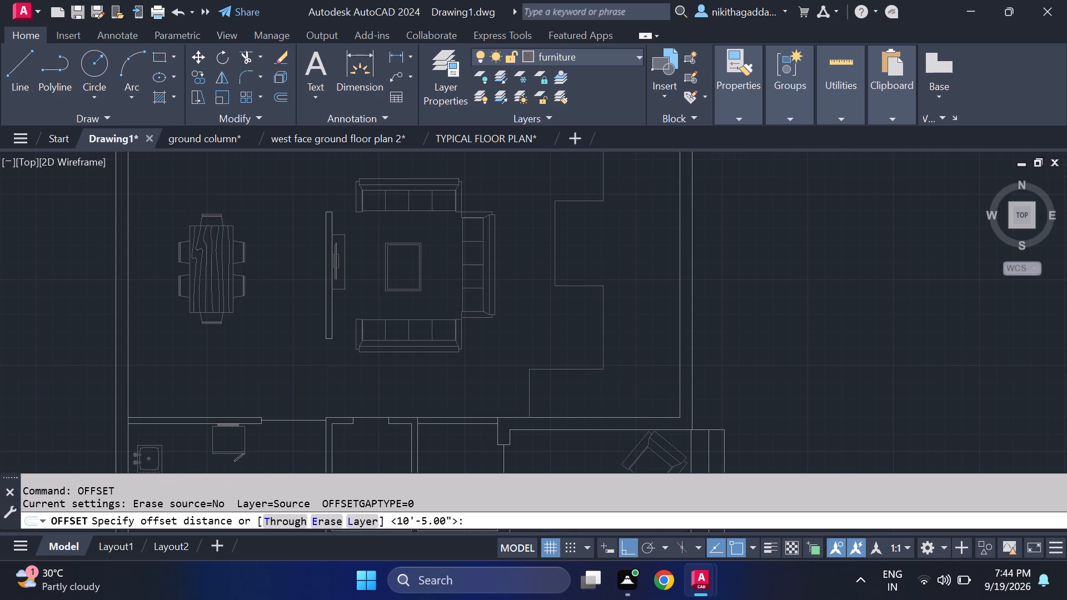
click(571, 362)
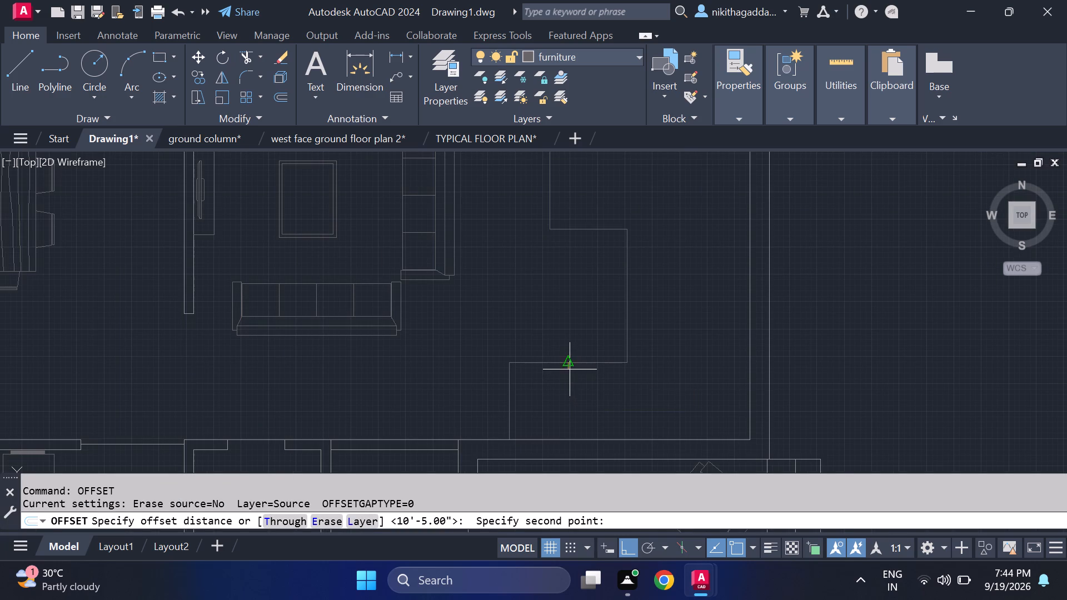
scroll(570, 369, up, 3)
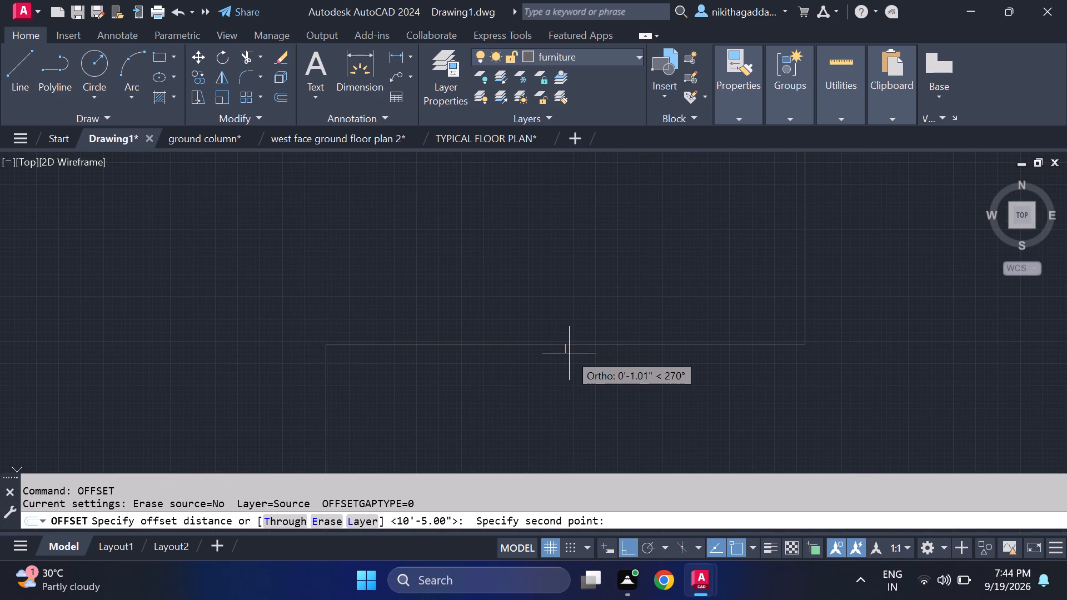
click(570, 354)
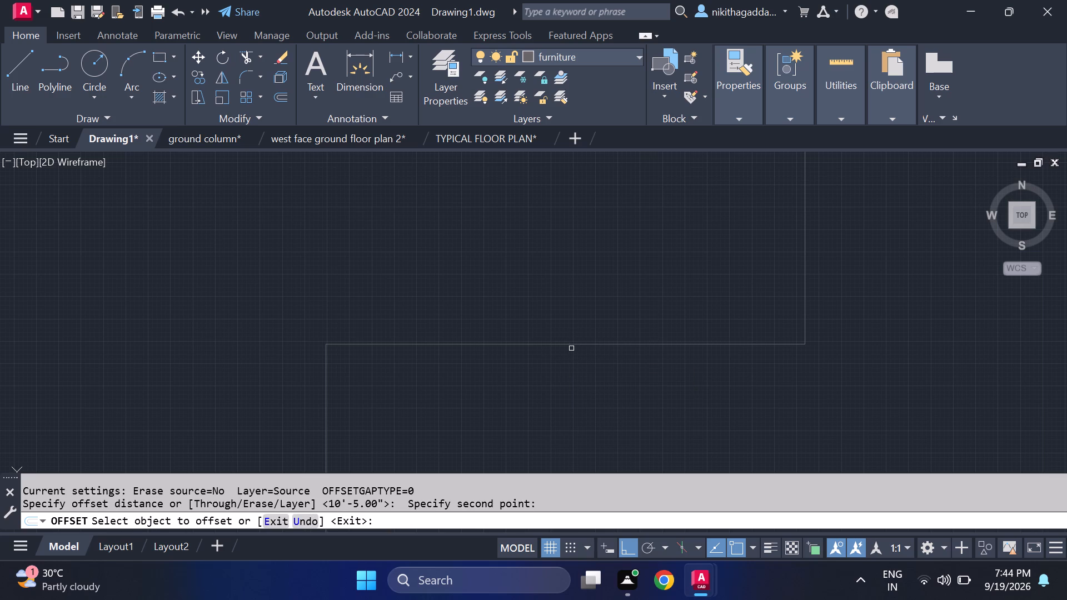
click(573, 346)
click(571, 367)
scroll(727, 316, down, 2)
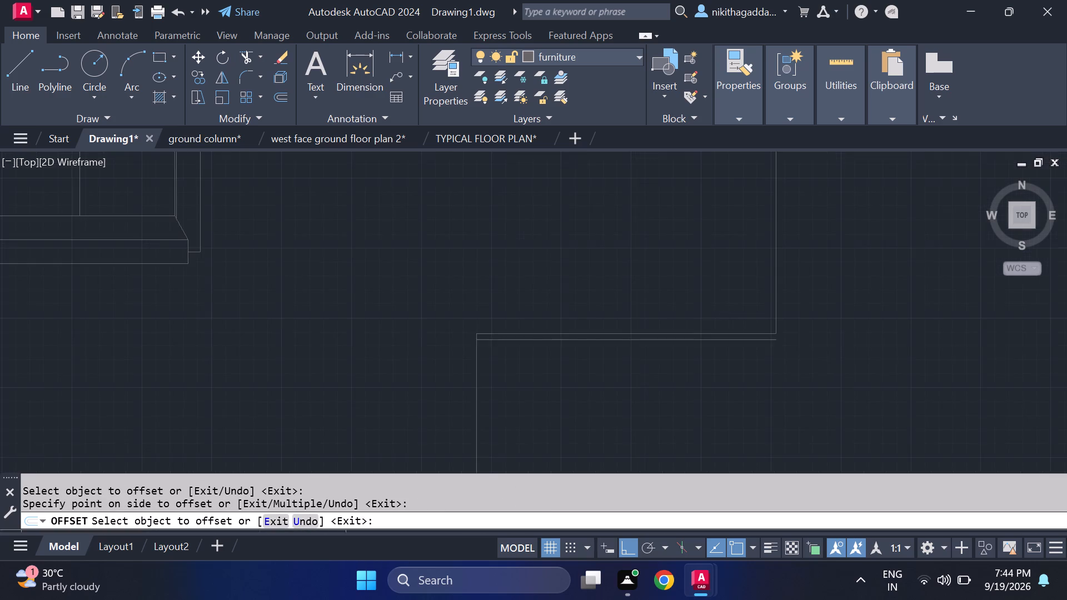
click(757, 291)
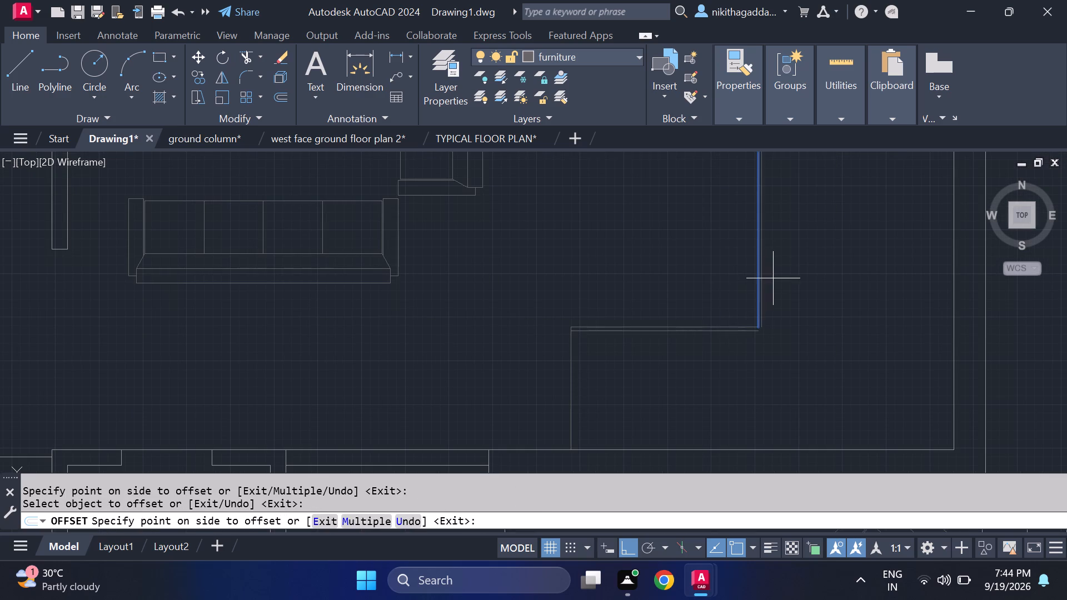
click(773, 278)
Offset the middle recess's two horizontal segments into the recess, the upper right vertical segment rightward and the topmost horizontal segment upward by the same distance.
scroll(687, 277, down, 2)
middle_drag(676, 267, 677, 339)
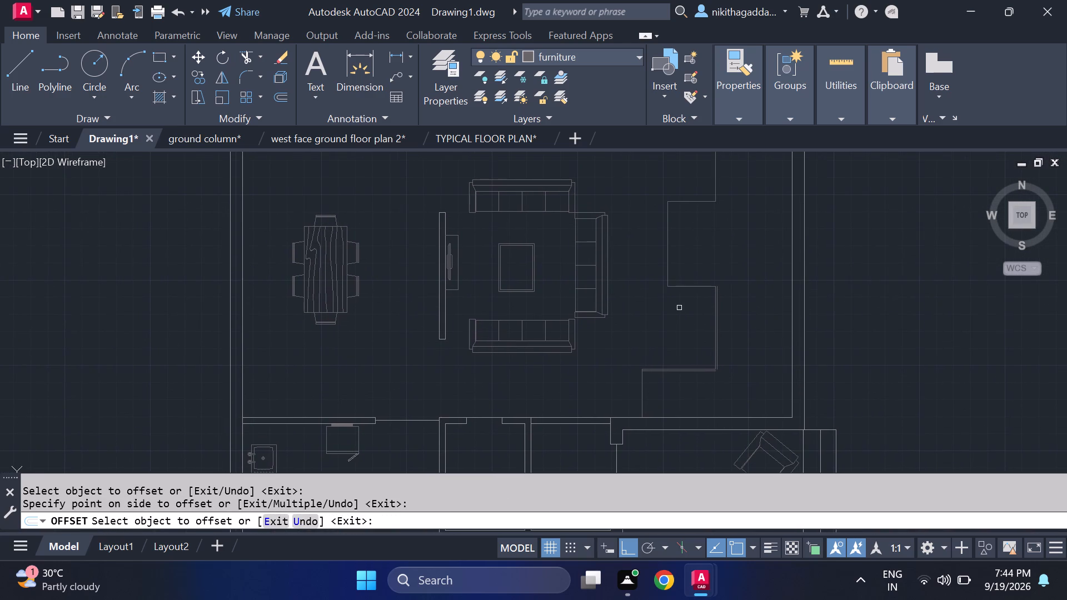
click(687, 288)
click(689, 279)
middle_drag(694, 256, 693, 294)
scroll(682, 261, up, 1)
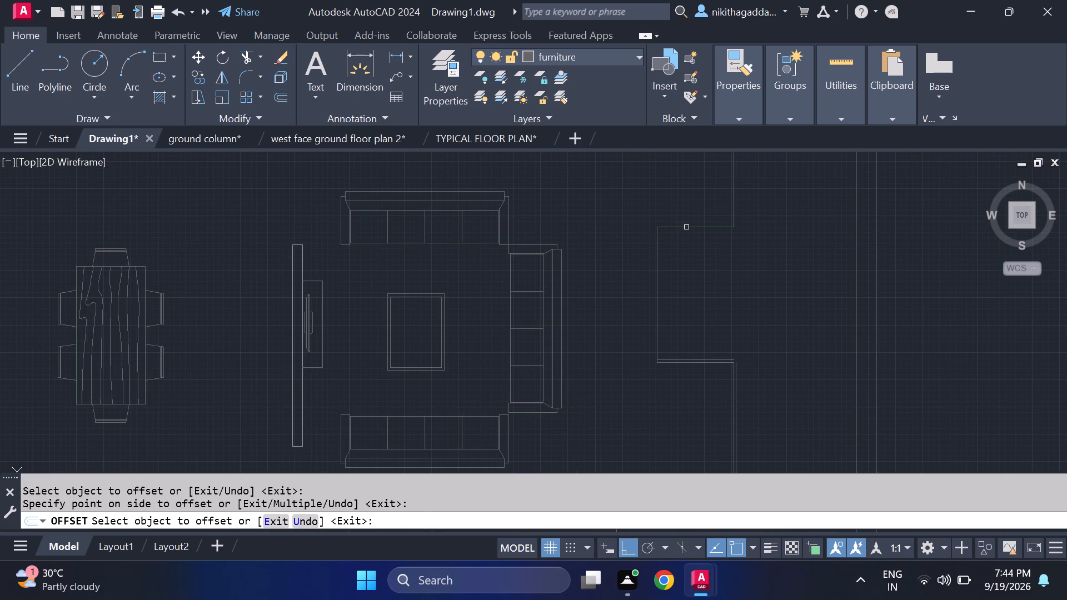
click(686, 227)
click(685, 251)
middle_drag(697, 261, 617, 361)
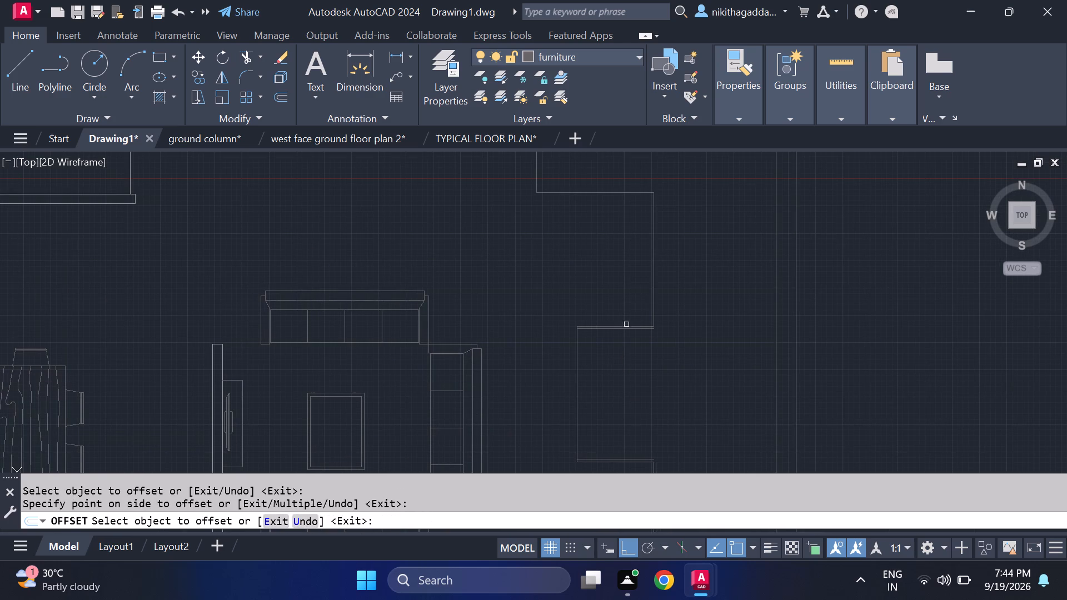
click(655, 290)
click(664, 285)
middle_drag(612, 238, 617, 257)
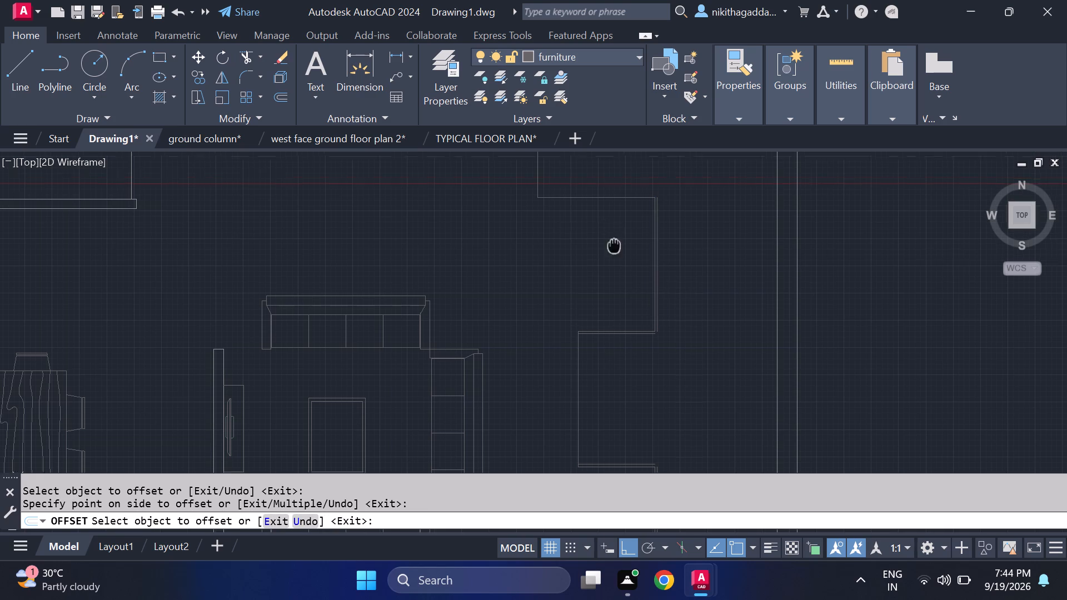
middle_drag(617, 257, 621, 290)
click(625, 244)
click(625, 228)
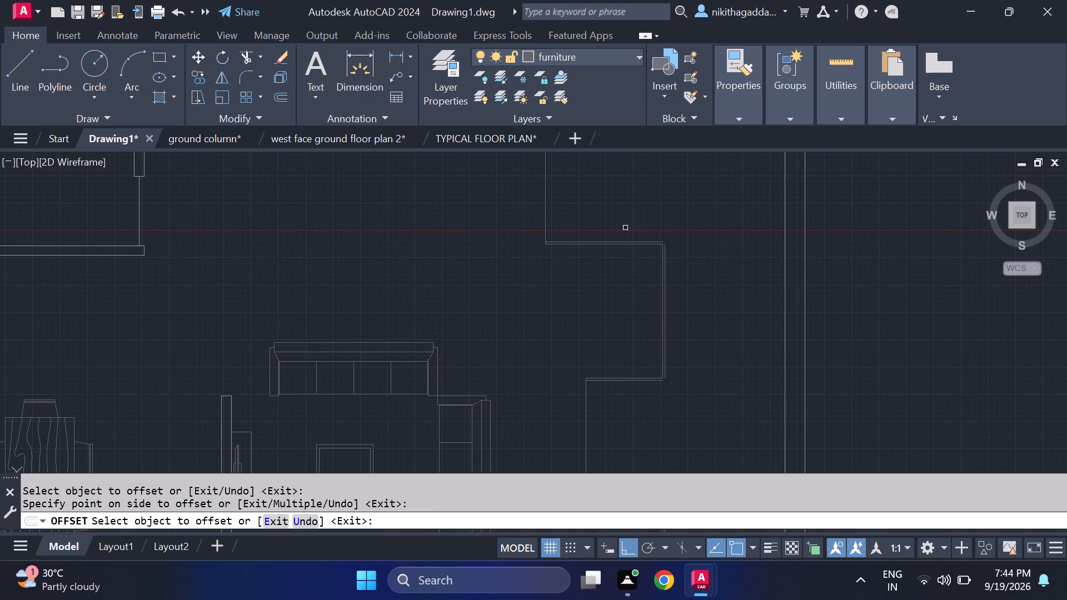
key(Escape)
Fillet the offset lines with radius 0 into sharp corners at the upper projection's top-right and bottom-right corners.
text(fillet)
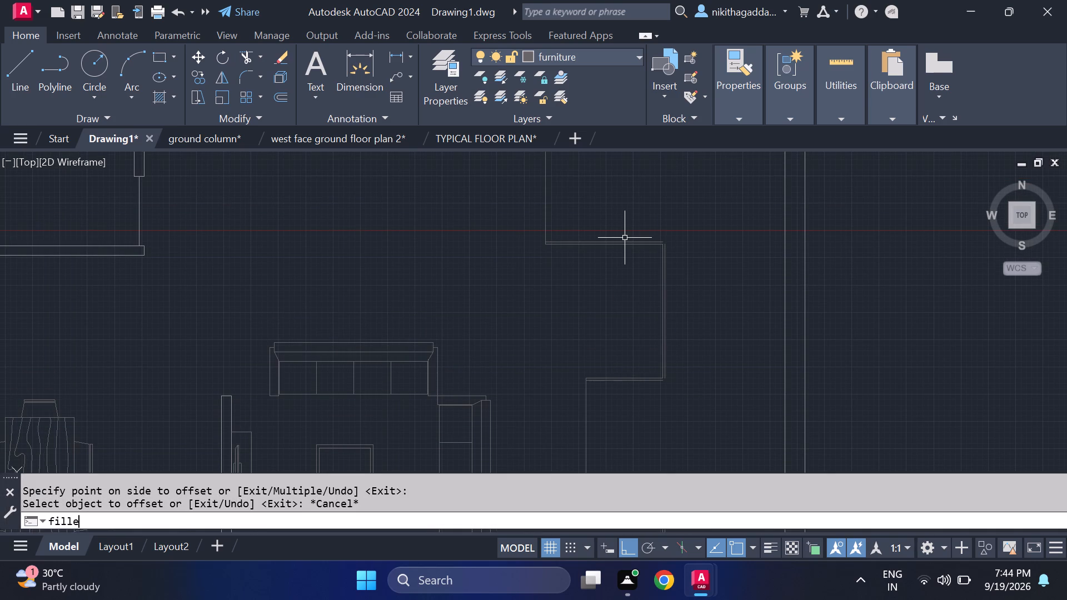
key(Return)
scroll(645, 219, up, 3)
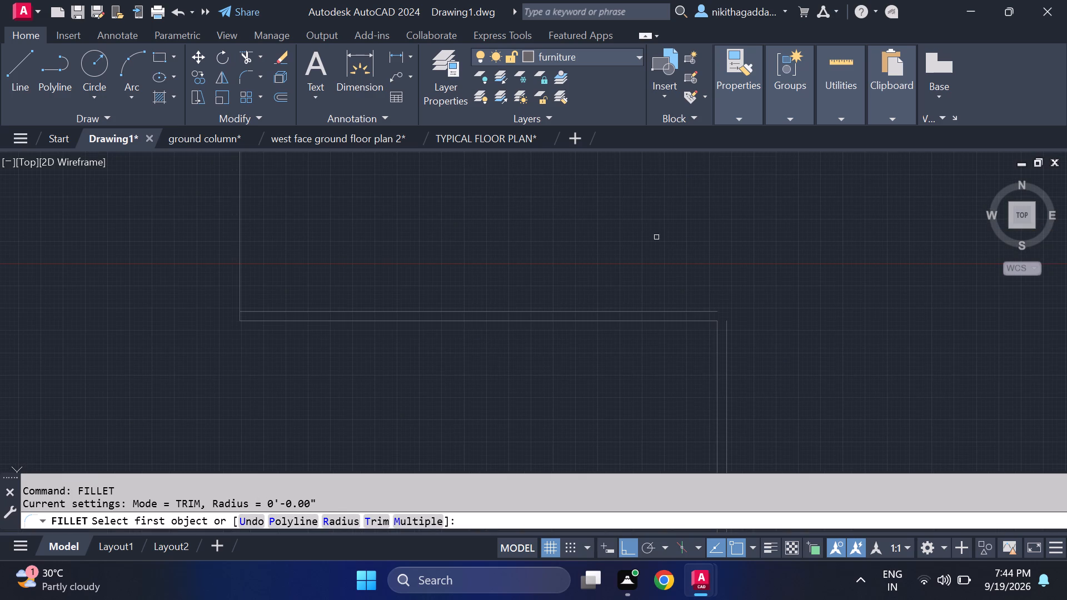
click(706, 313)
click(727, 336)
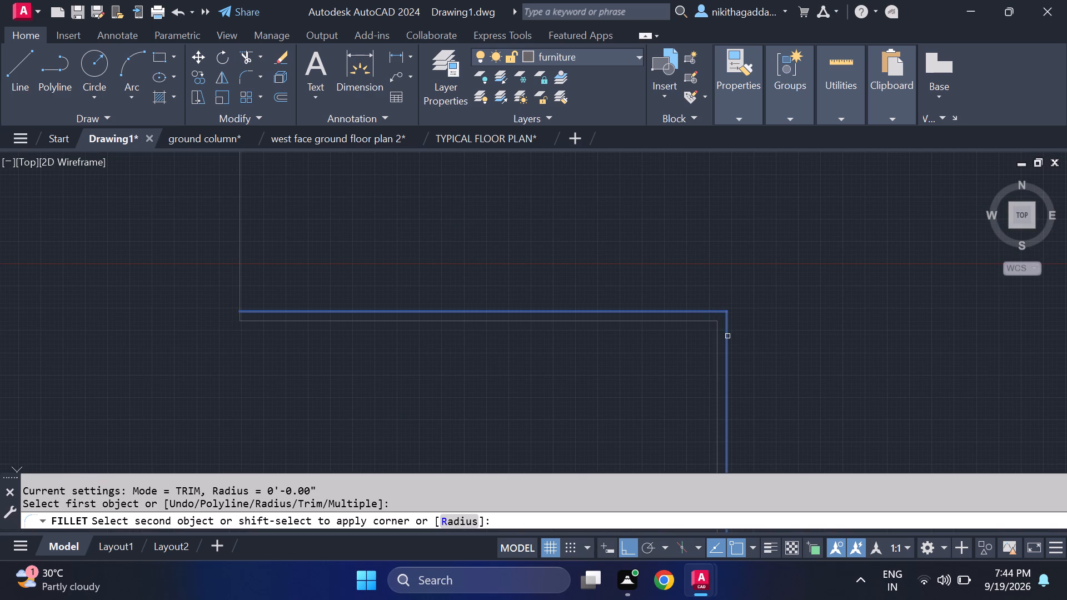
scroll(743, 339, down, 3)
middle_drag(779, 399, 702, 303)
key(space)
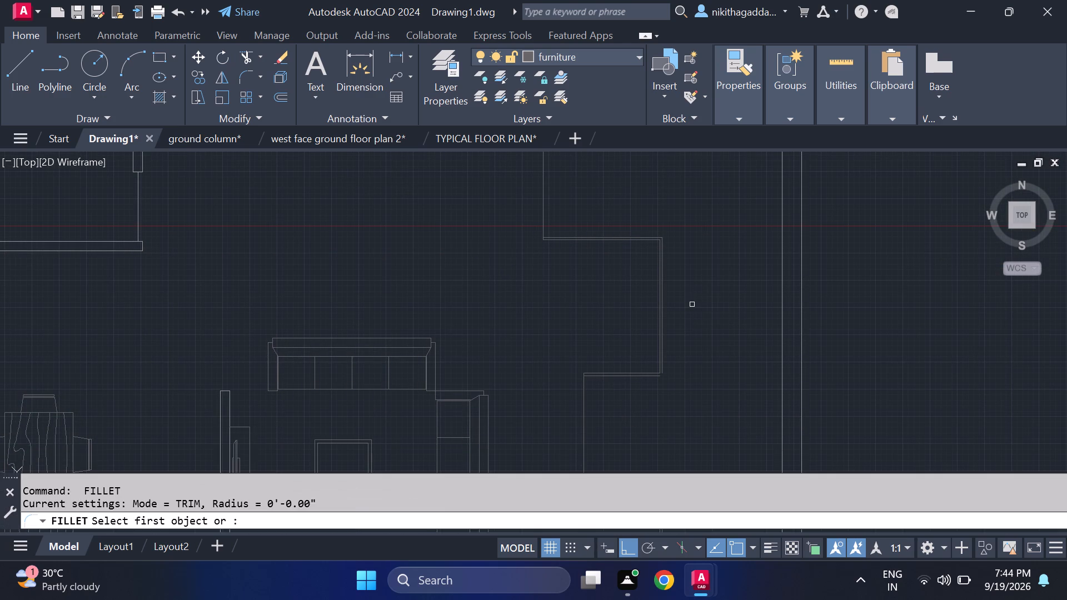
scroll(681, 394, up, 3)
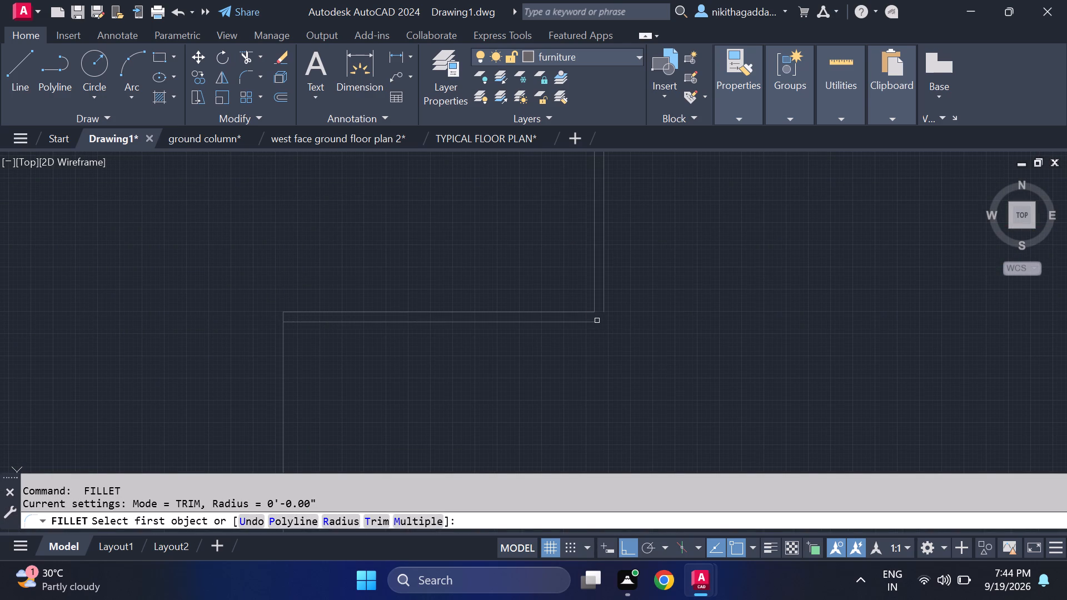
click(589, 323)
click(601, 302)
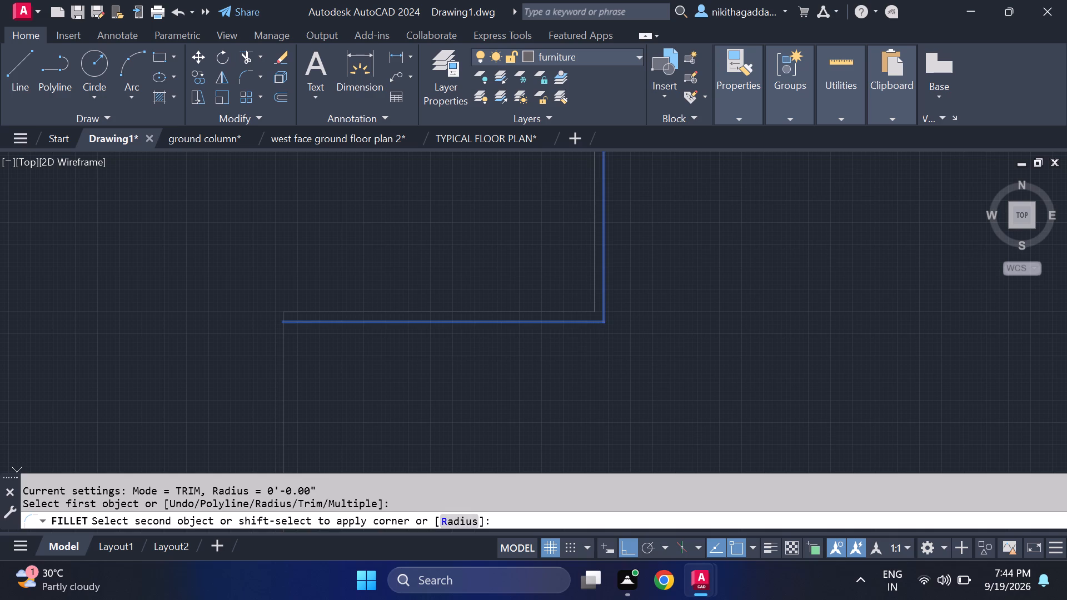
scroll(611, 343, down, 4)
Fillet the offset lines with radius 0 into sharp corners at the lower projection's top-right and bottom-right corners.
key(Return)
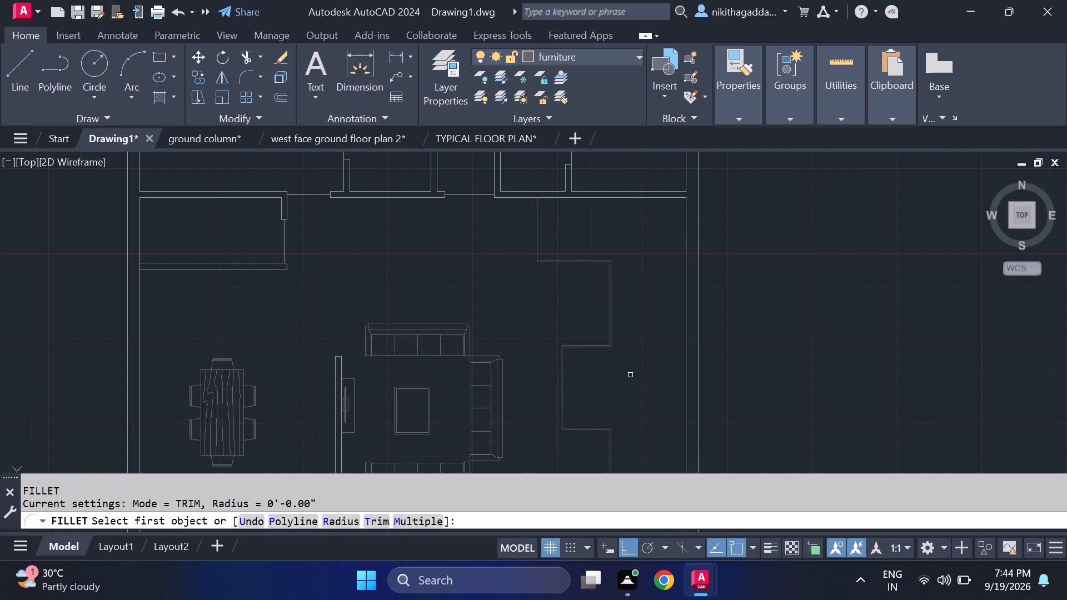
middle_drag(602, 421, 588, 334)
scroll(576, 321, up, 2)
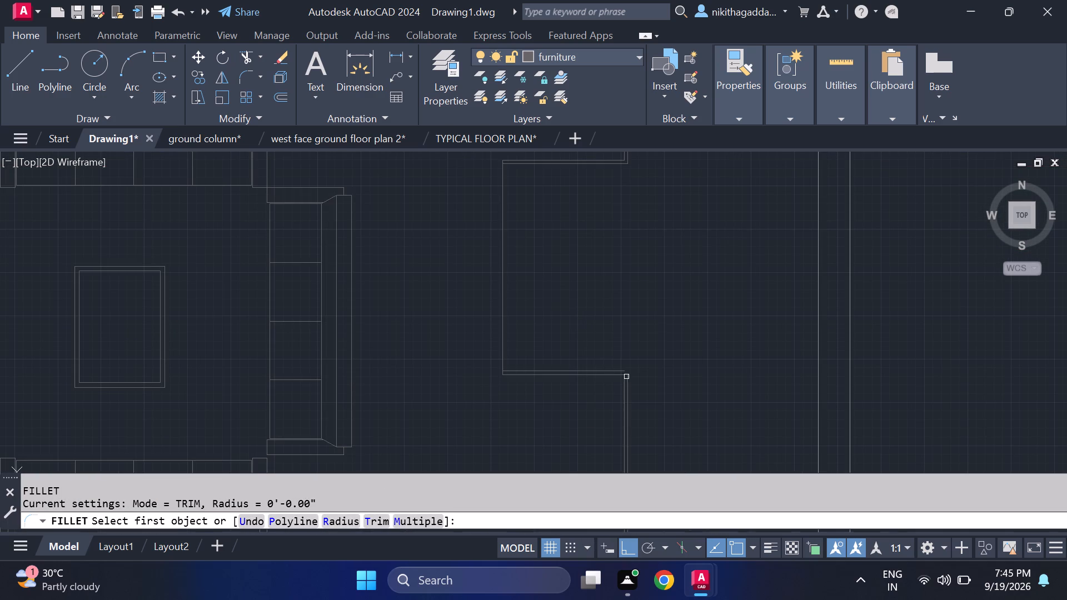
scroll(618, 371, up, 2)
click(619, 373)
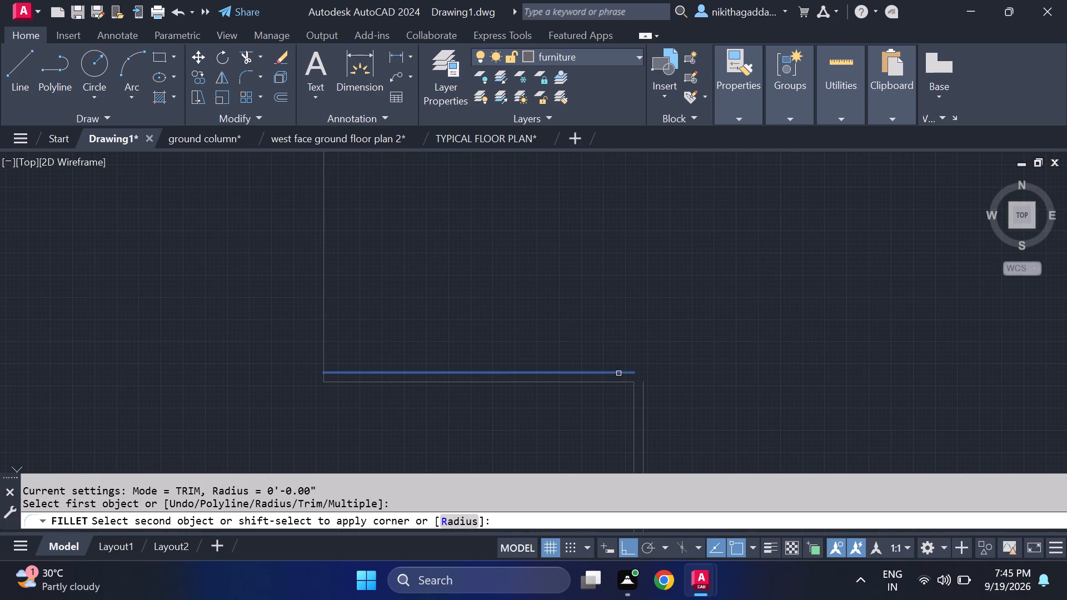
click(643, 392)
scroll(657, 382, down, 4)
middle_drag(670, 391, 629, 336)
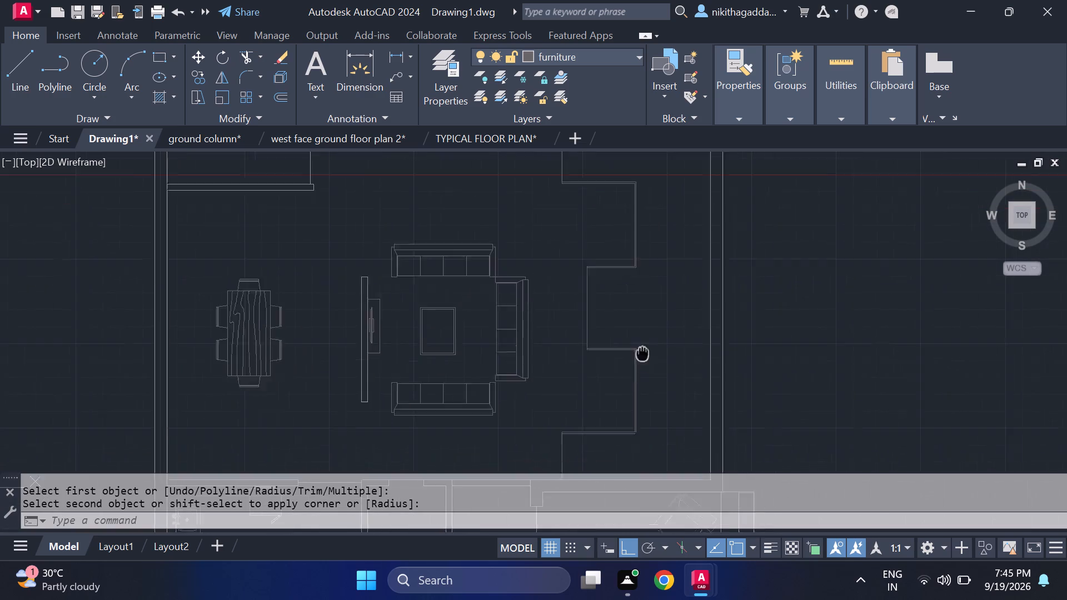
middle_drag(629, 336, 597, 285)
key(Return)
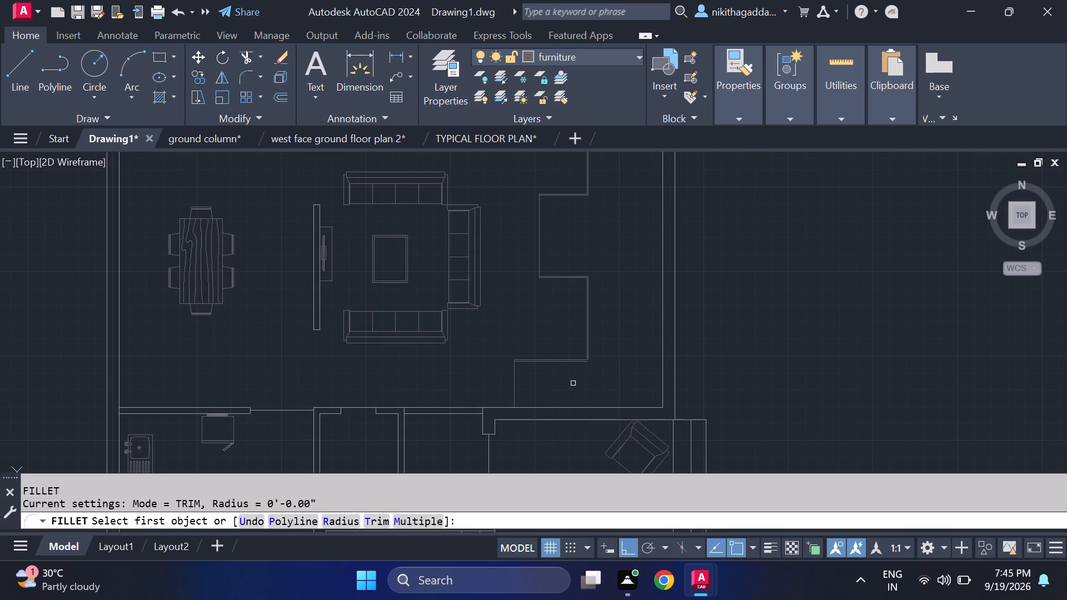
scroll(573, 384, up, 2)
scroll(604, 326, up, 3)
click(603, 331)
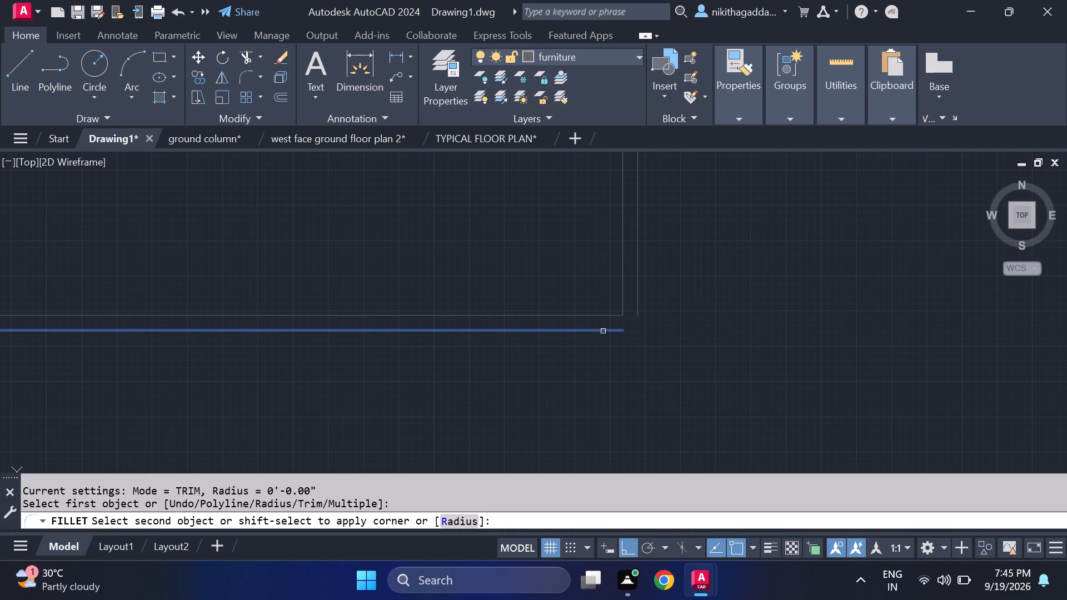
click(640, 311)
scroll(634, 333, down, 3)
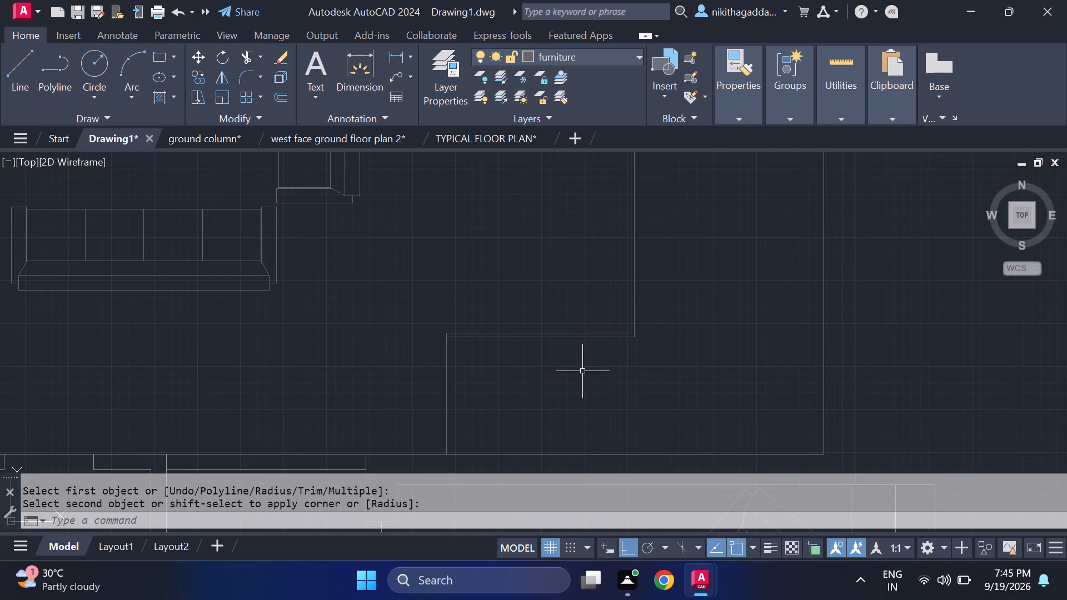
key(Escape)
Draw a vertical line from the lower projection's bottom-right corner straight down to the living hall's bottom wall.
scroll(539, 369, down, 3)
scroll(541, 266, up, 2)
scroll(572, 303, down, 1)
middle_drag(572, 310, 546, 303)
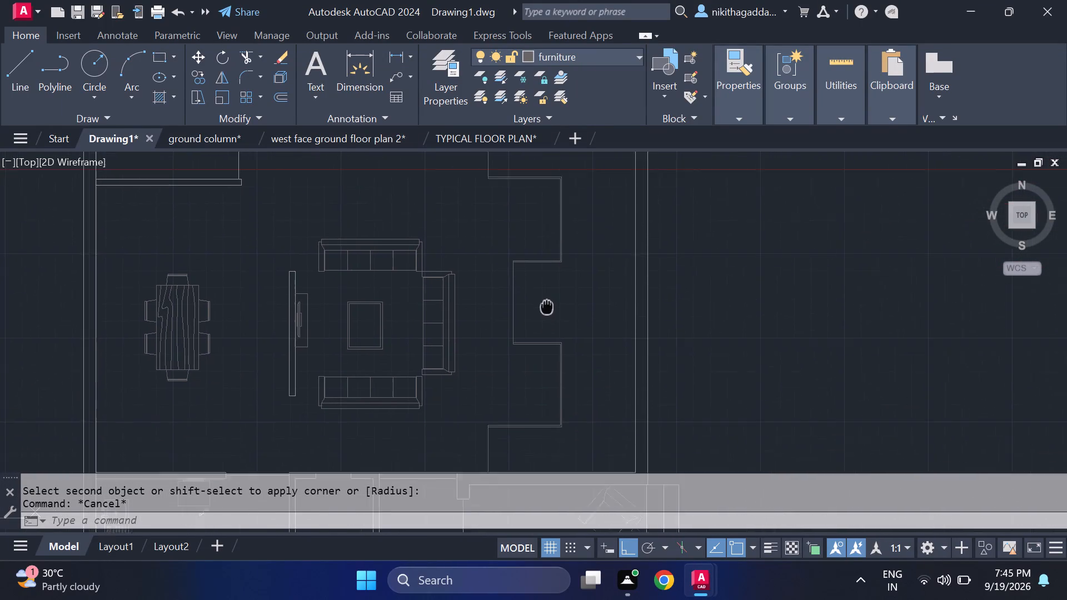
middle_drag(546, 303, 541, 284)
key(l)
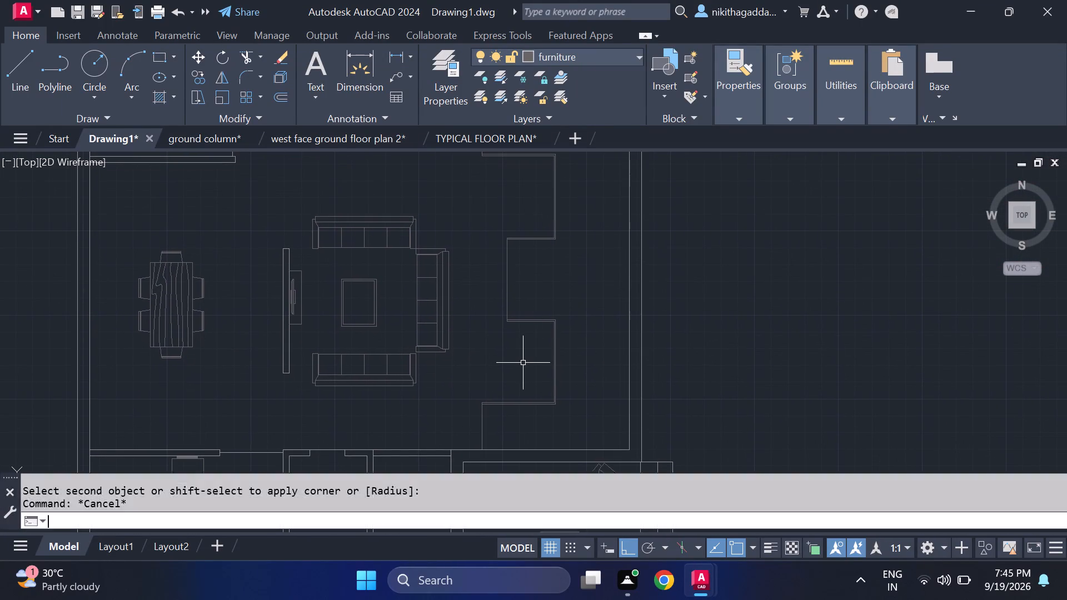
key(Return)
scroll(505, 446, up, 1)
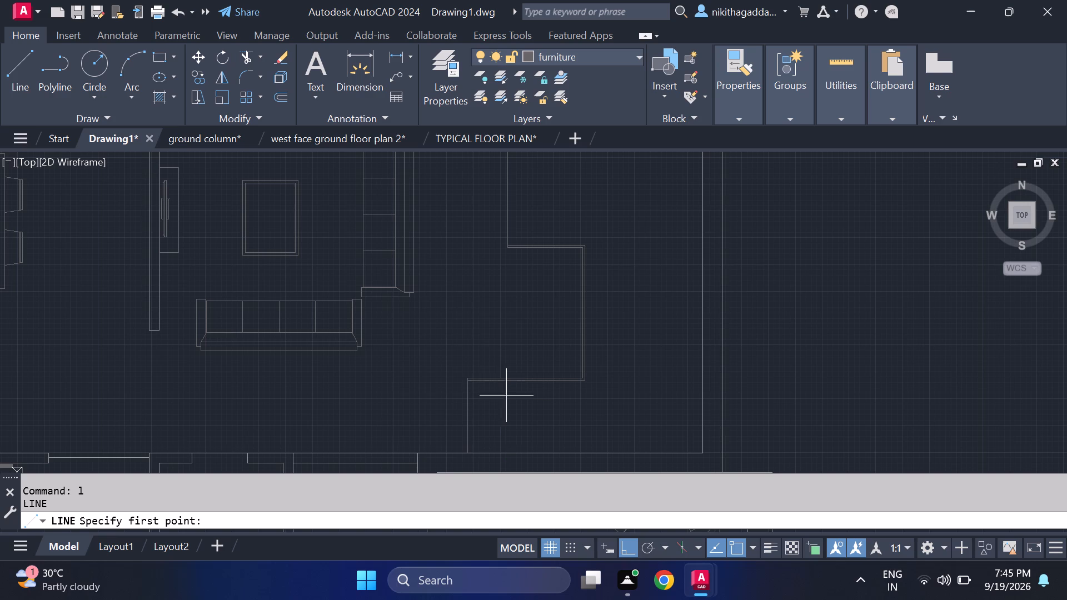
click(580, 380)
click(586, 449)
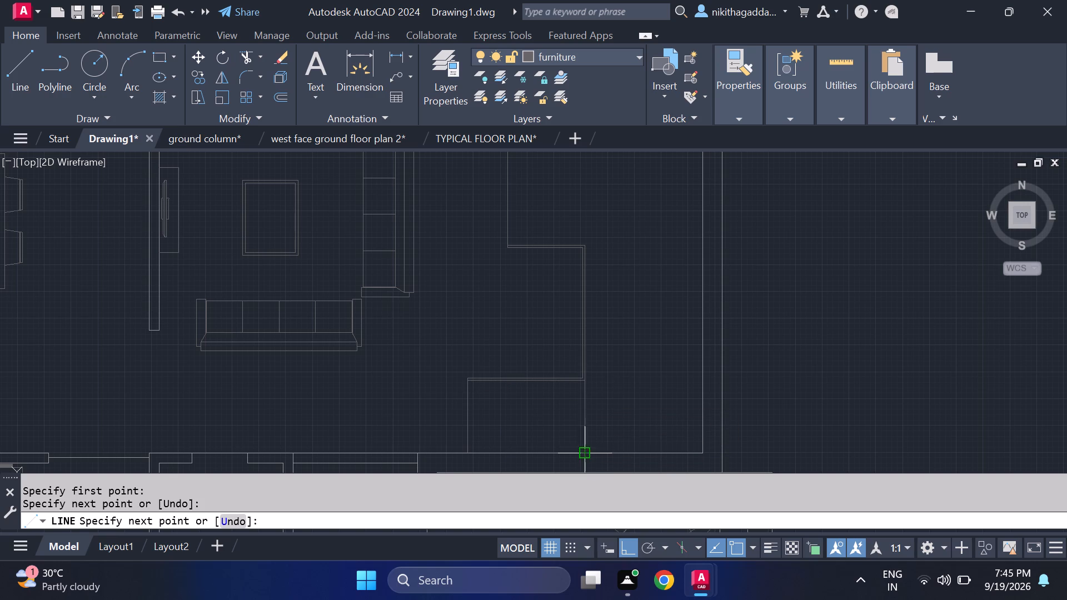
key(Return)
Draw a second vertical line from the lowest offset line, just right of the stepped line's last segment, down to the hall's bottom wall.
key(Return)
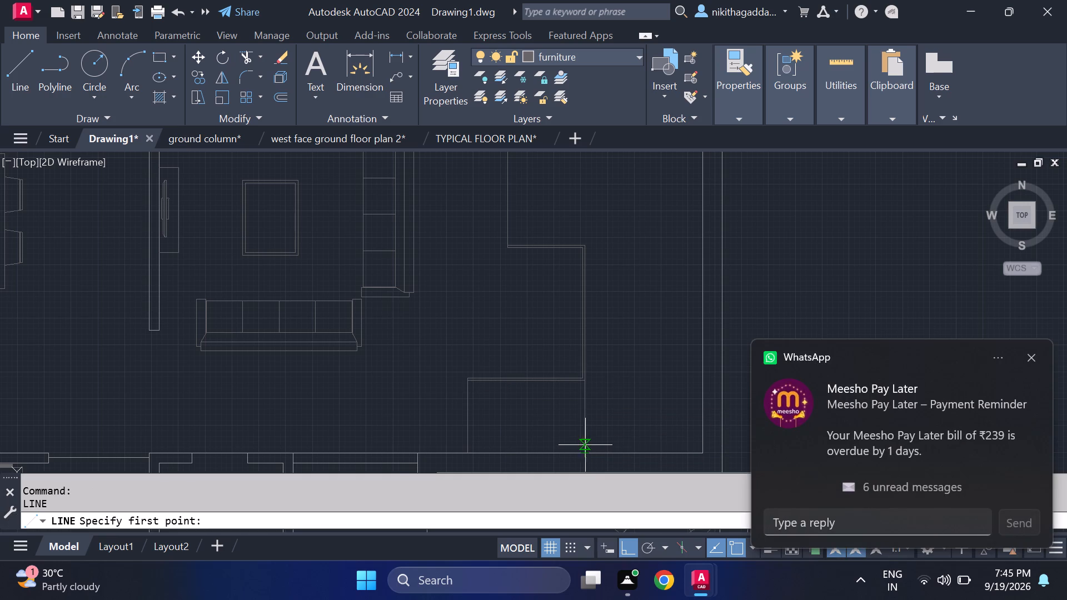
click(485, 386)
click(481, 451)
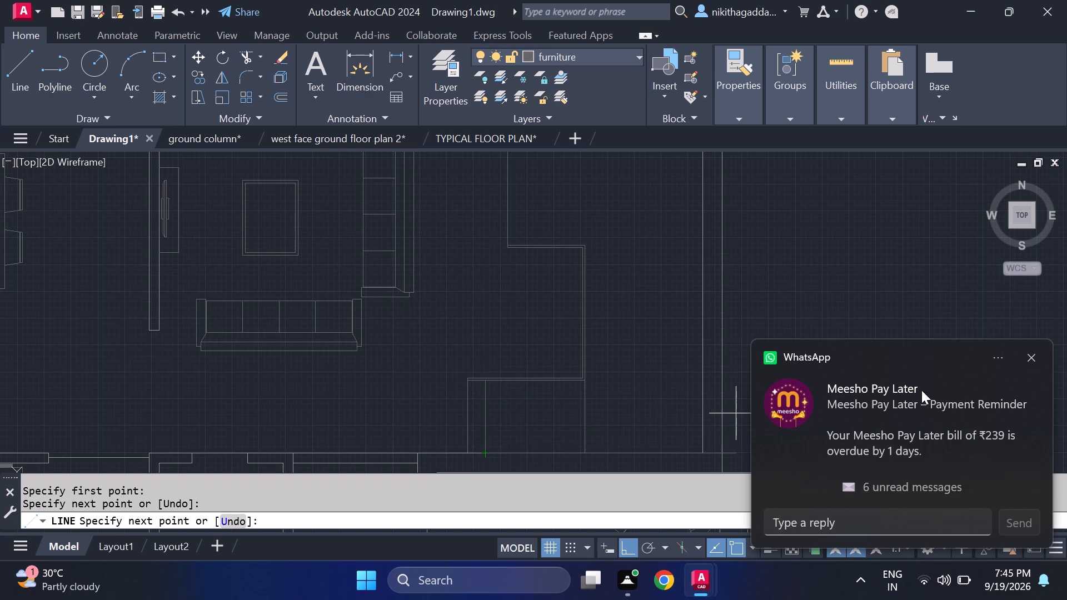
Draw a third vertical line from the lowest offset line, just right of the second one, down to the hall's bottom wall.
click(1029, 356)
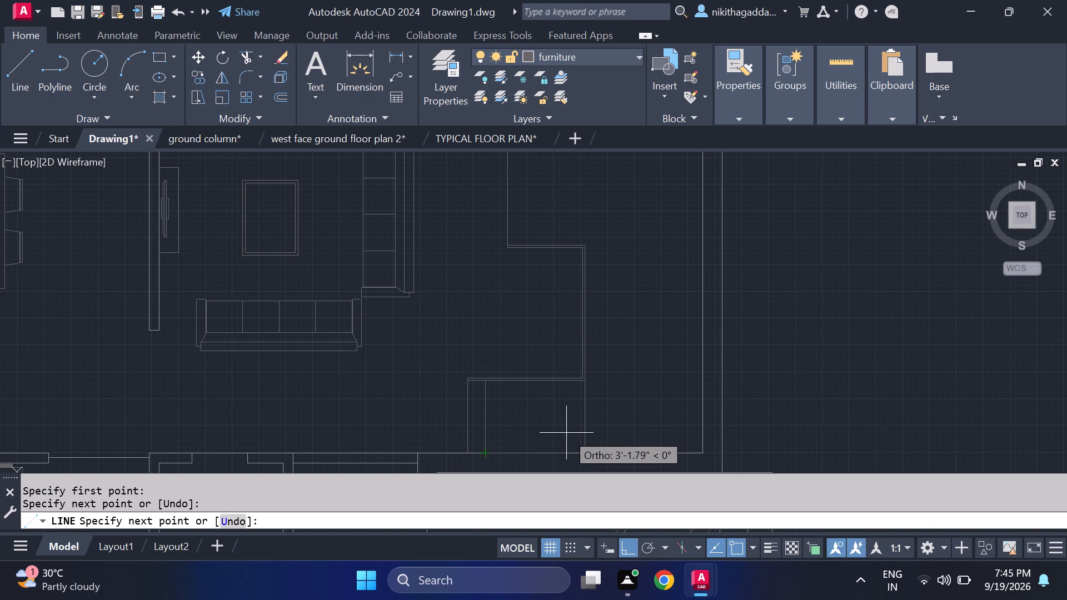
key(Escape)
key(l)
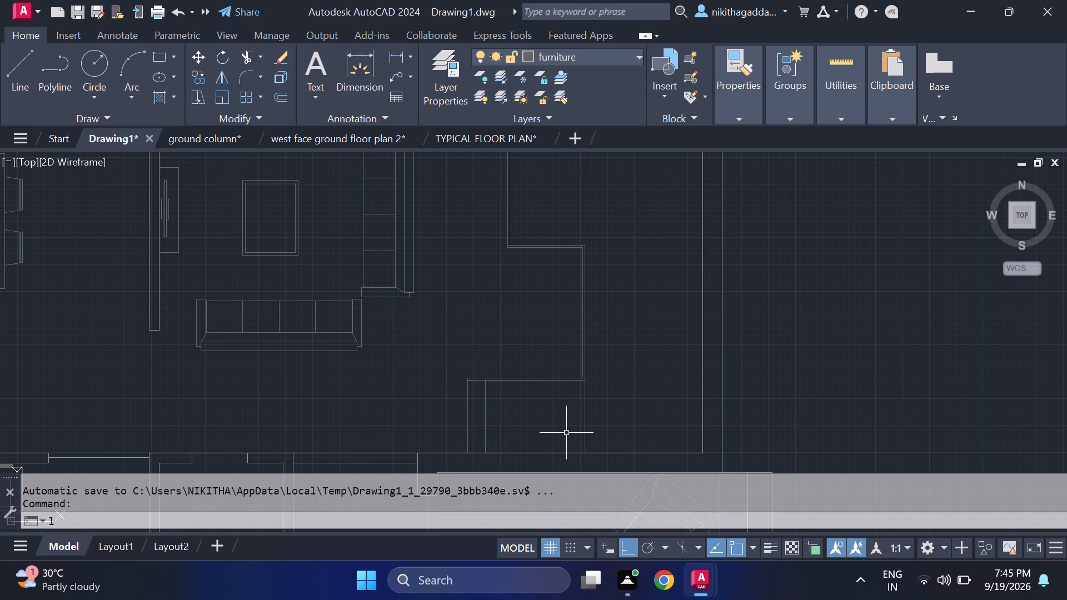
key(Return)
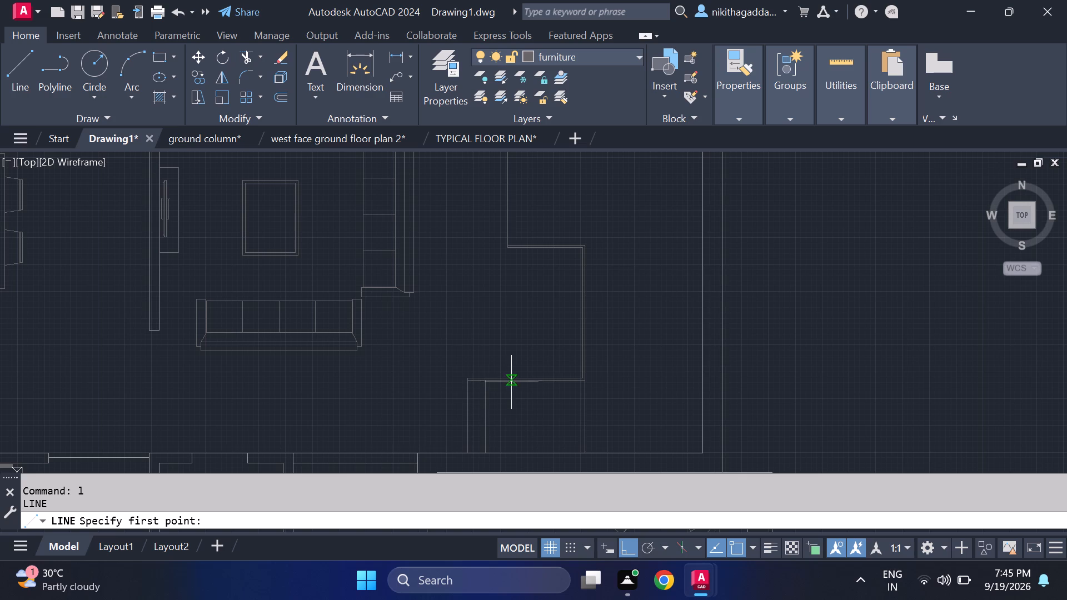
click(503, 384)
click(506, 457)
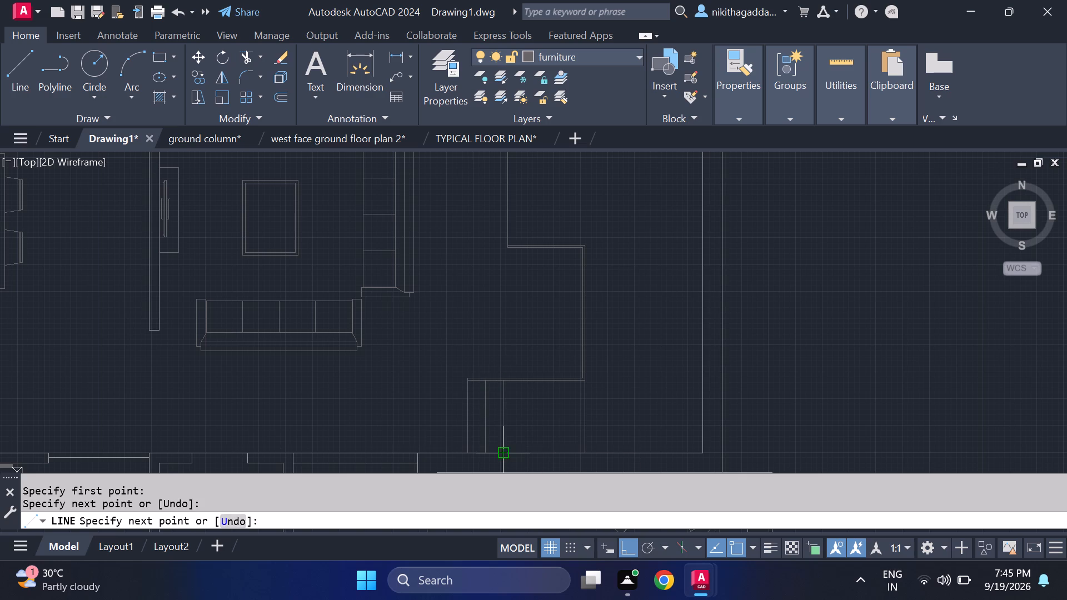
key(Escape)
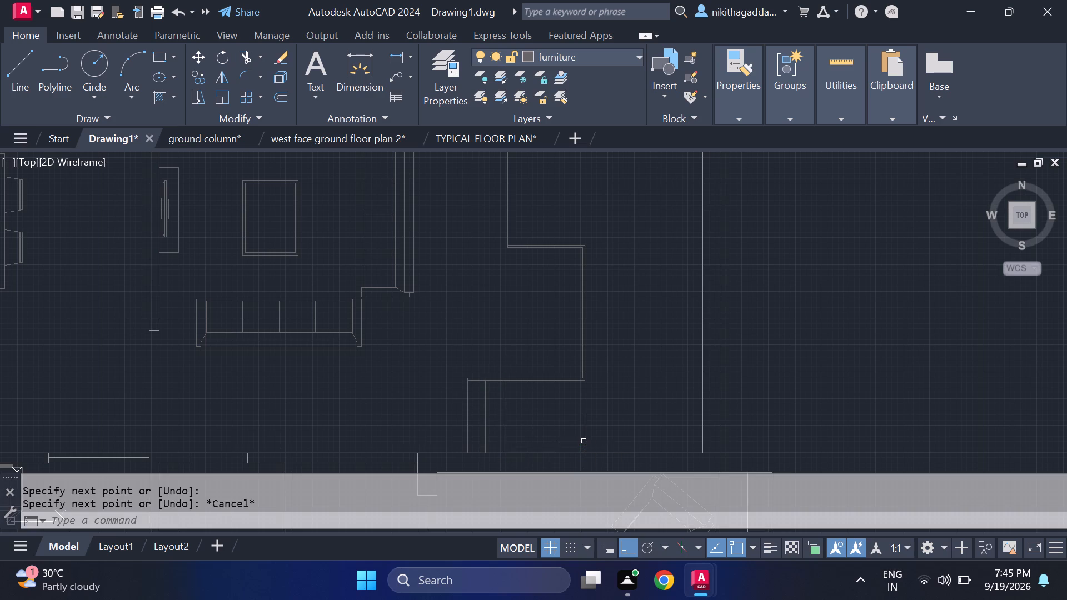
Copy the two inner vertical dividing lines to the right along the bottom wall, continuing their spacing beneath the lower projection.
middle_drag(488, 396, 460, 308)
scroll(460, 308, up, 3)
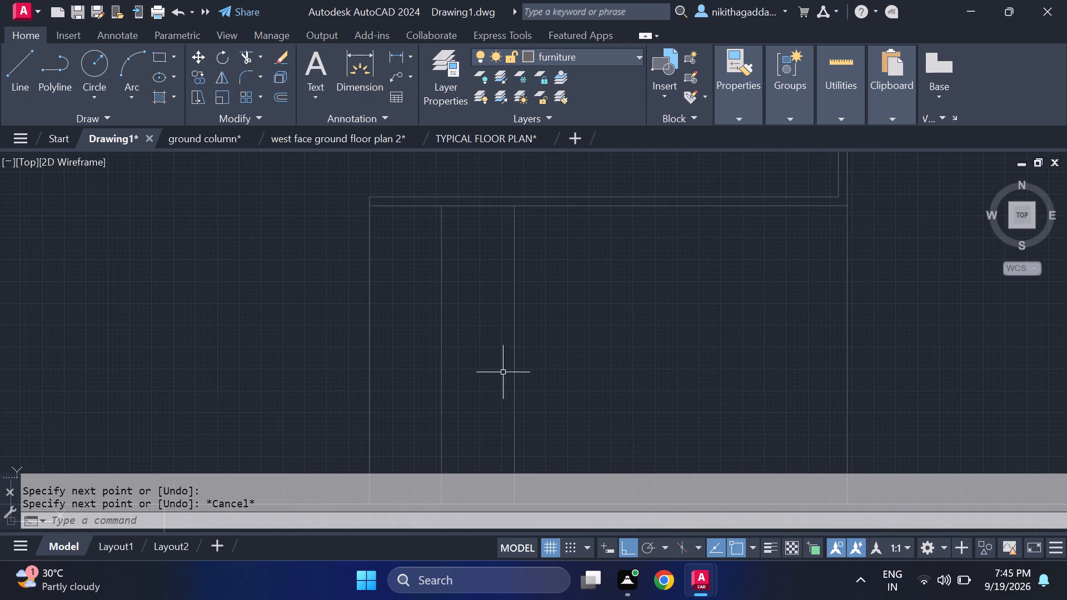
middle_drag(508, 367, 483, 298)
drag(517, 272, 511, 276)
click(366, 333)
scroll(458, 333, down, 2)
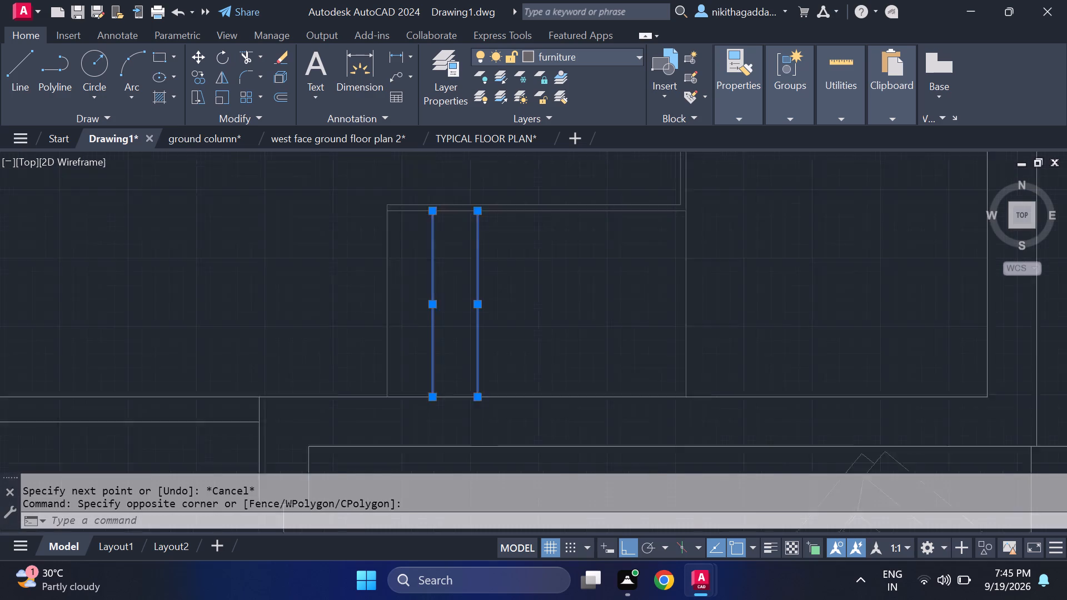
key(Escape)
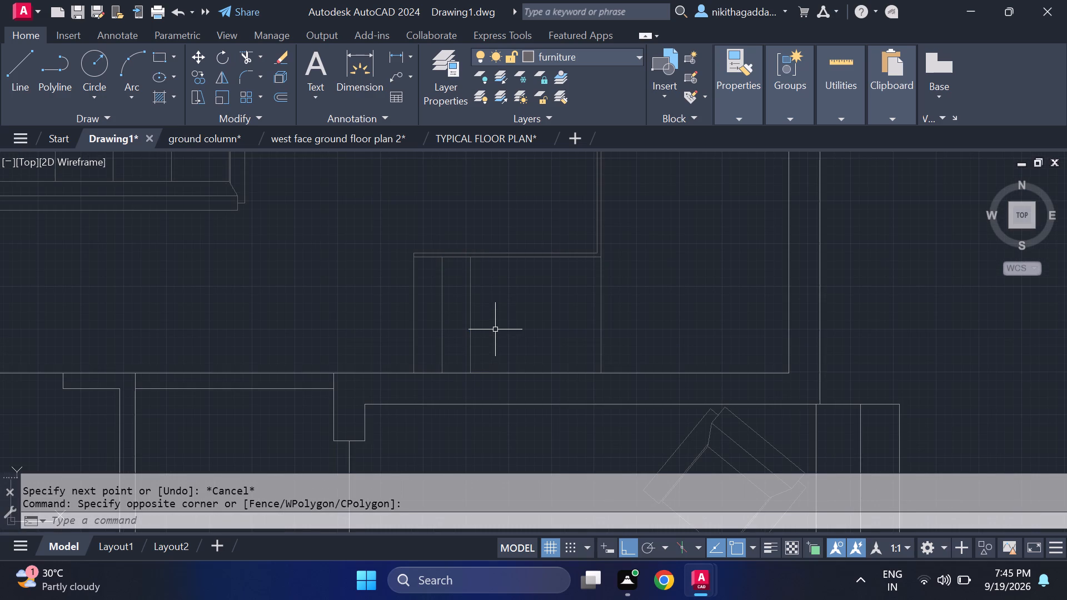
click(490, 330)
click(424, 352)
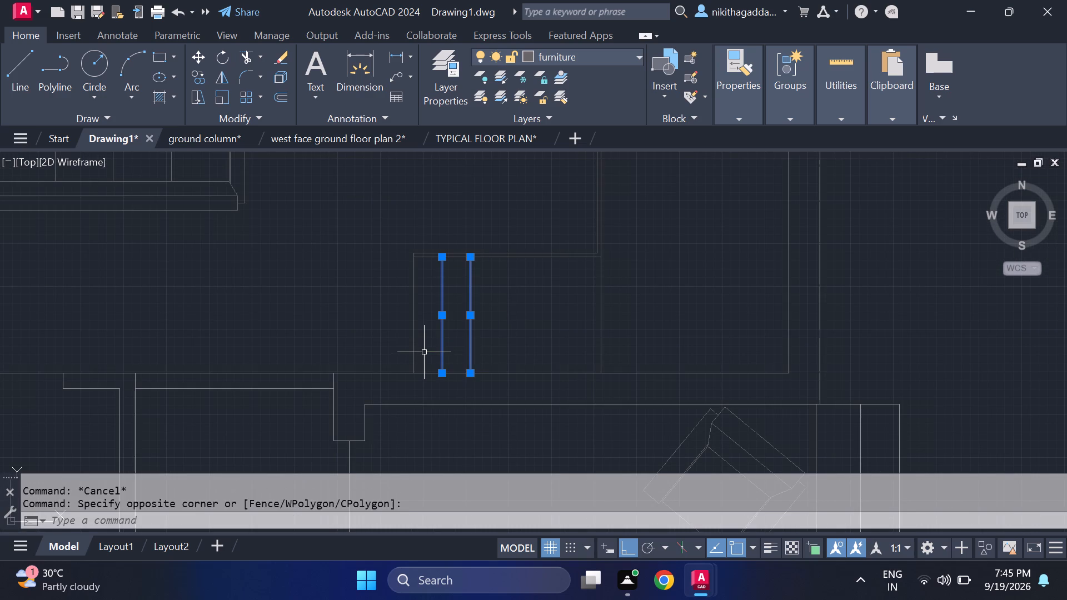
text(co)
key(Return)
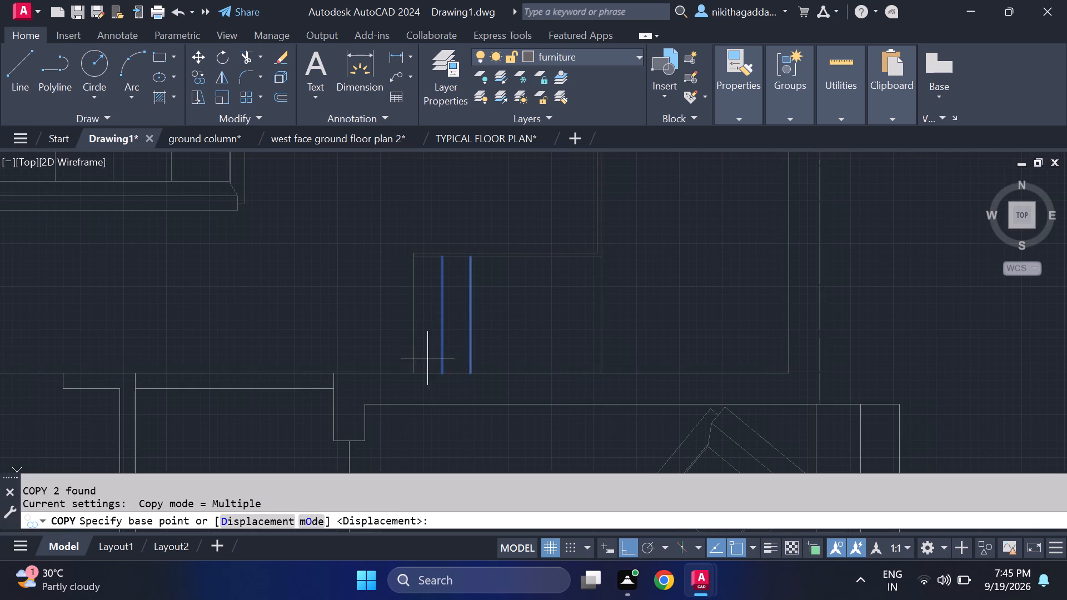
click(440, 369)
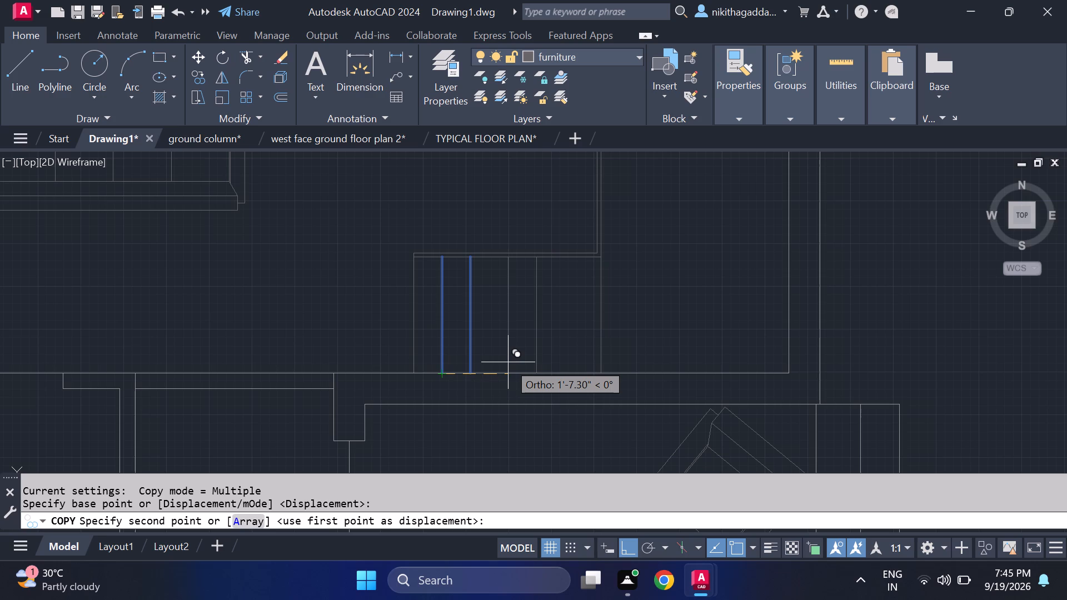
click(497, 359)
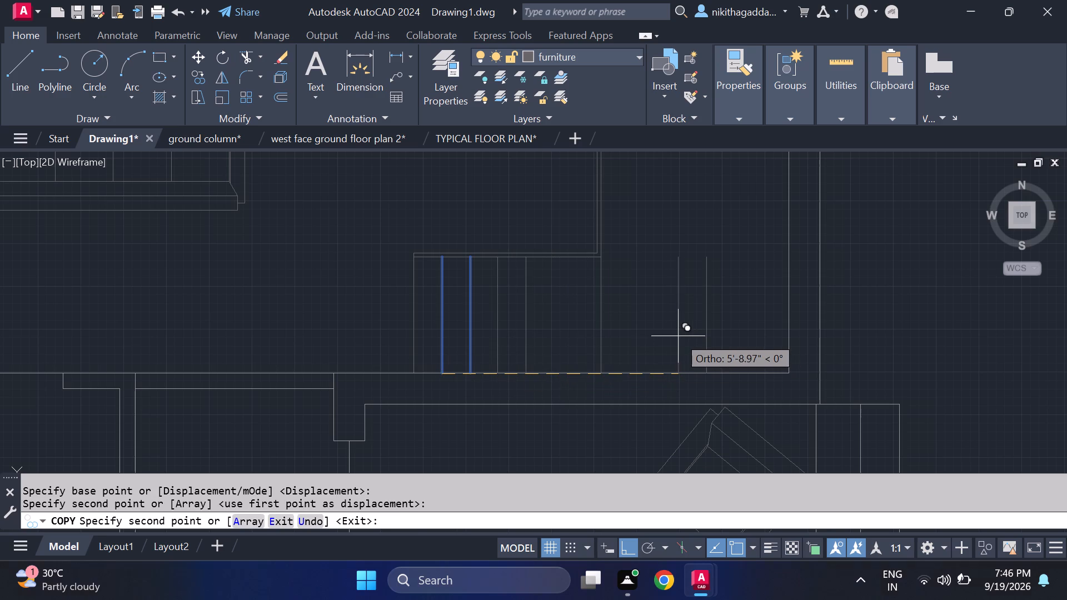
key(Escape)
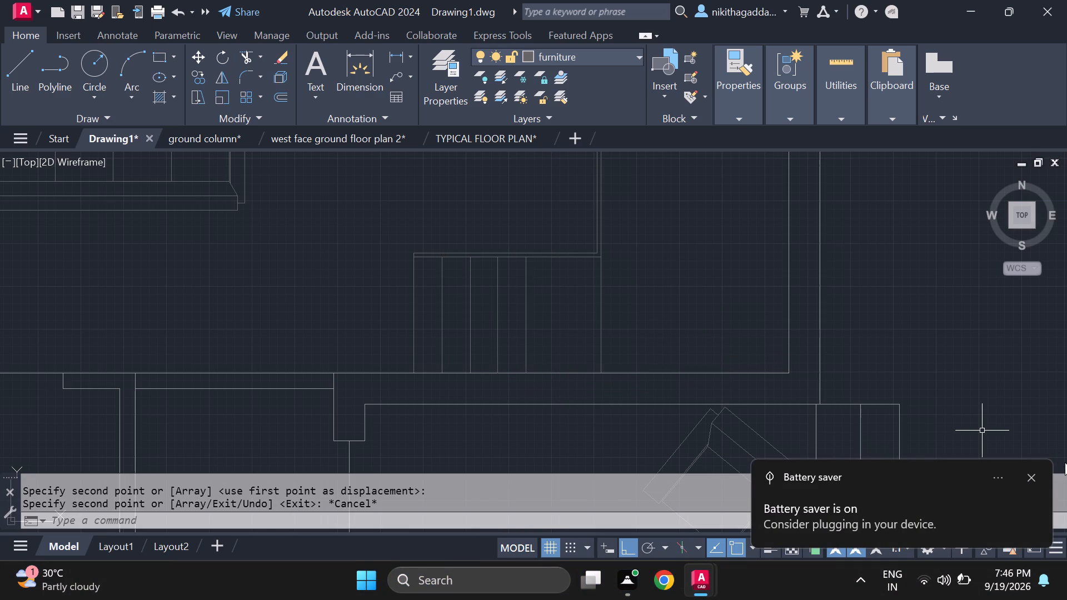
Copy the rightmost inner dividing line twice to the right, filling the remaining gap before the lower projection's right edge line.
click(1035, 472)
scroll(560, 341, down, 2)
scroll(532, 328, up, 2)
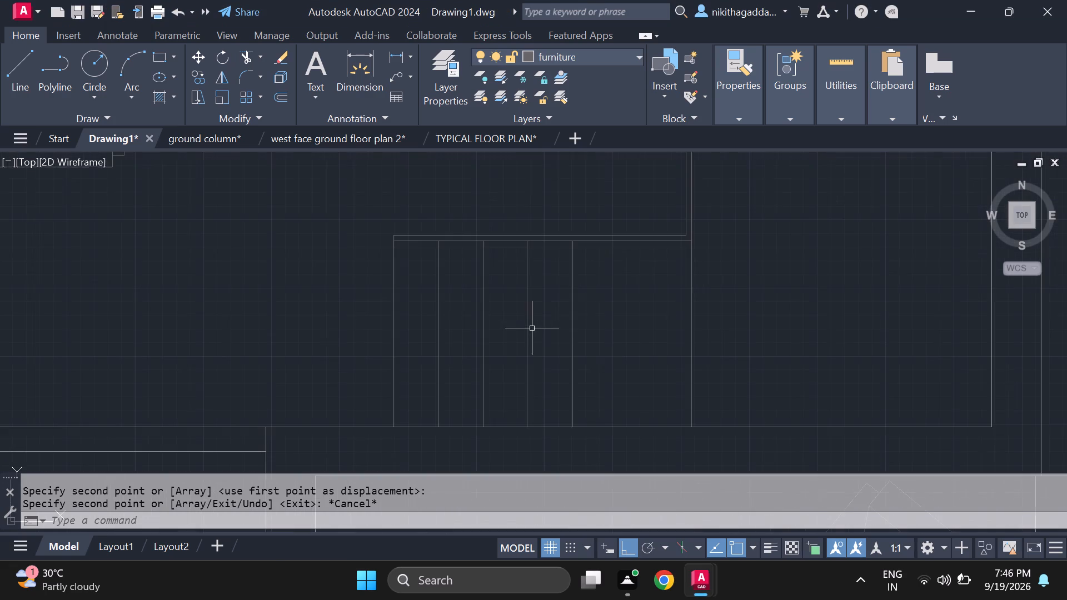
scroll(532, 328, up, 1)
click(593, 312)
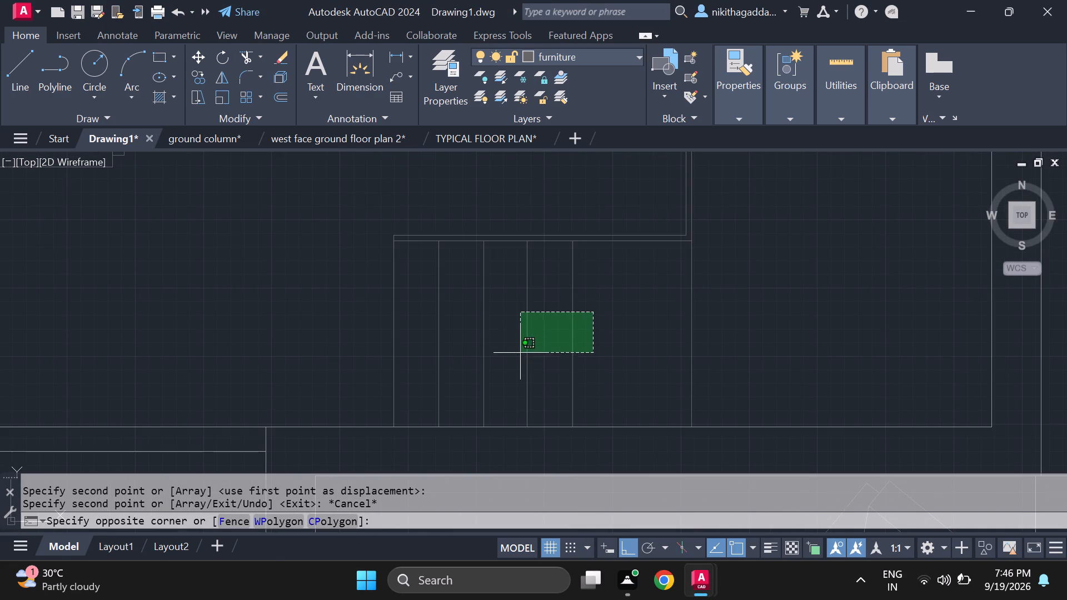
click(560, 342)
text(co)
key(Return)
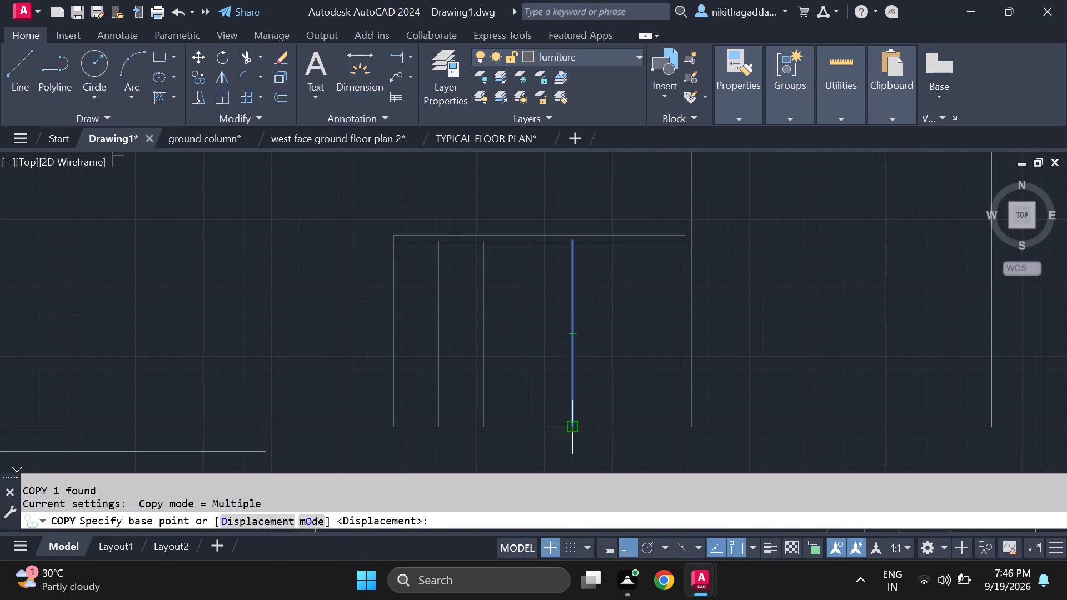
click(577, 428)
click(612, 419)
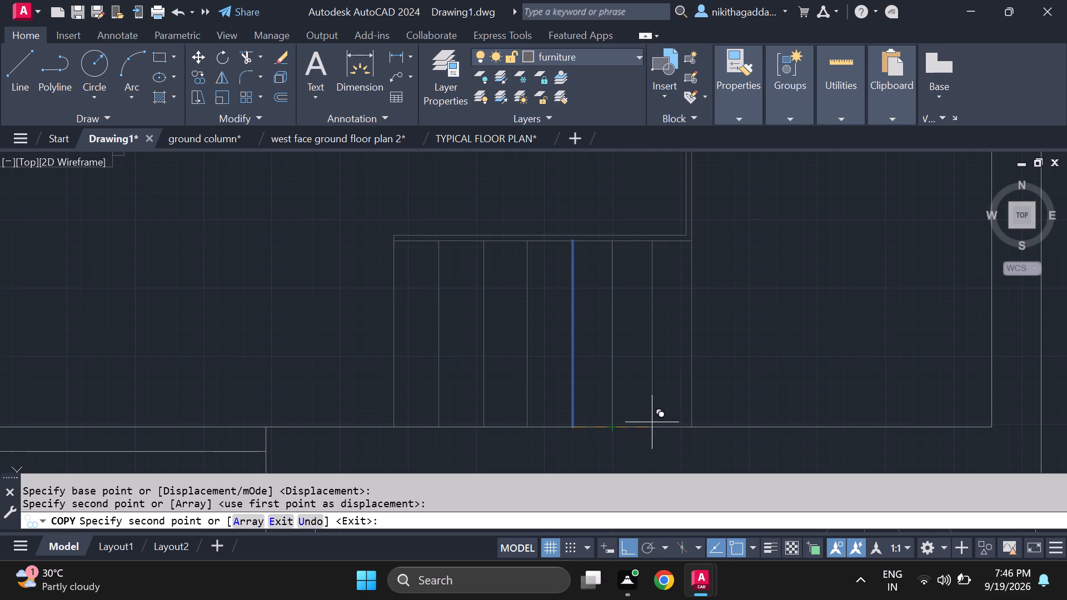
click(651, 421)
scroll(805, 356, down, 2)
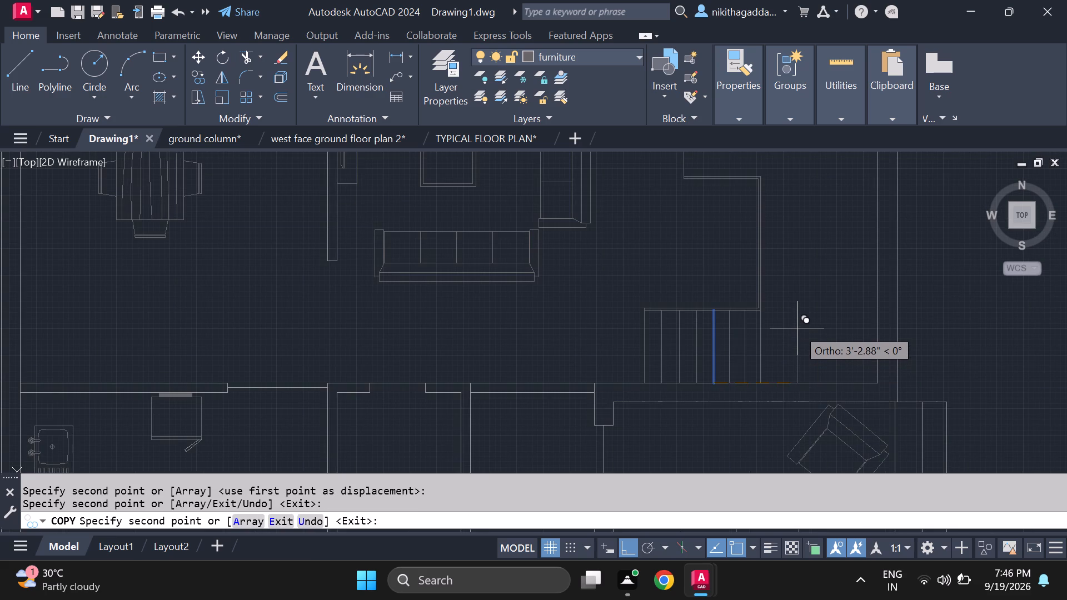
key(Escape)
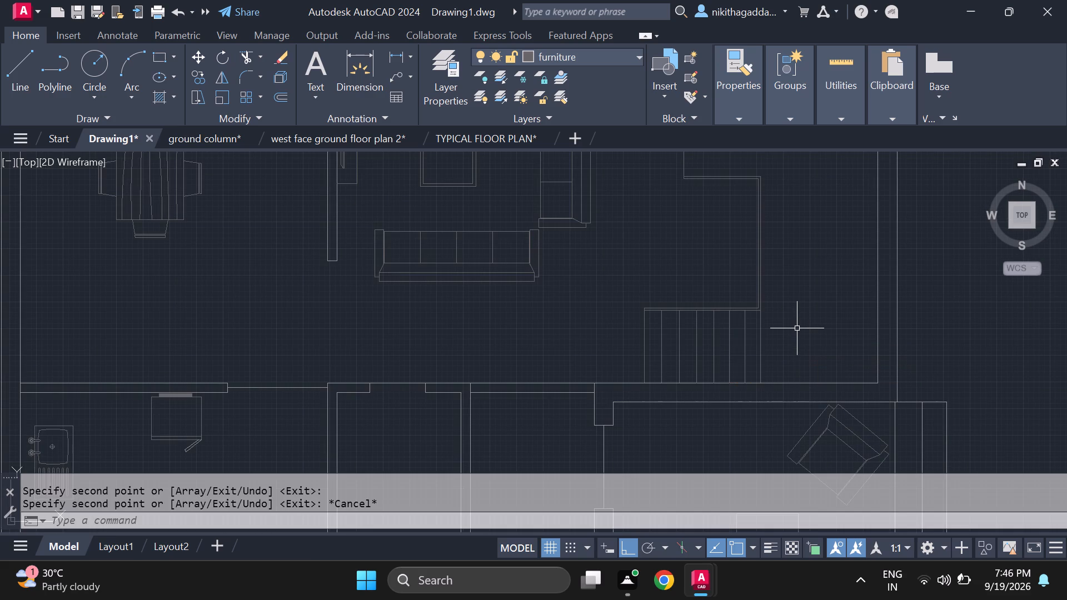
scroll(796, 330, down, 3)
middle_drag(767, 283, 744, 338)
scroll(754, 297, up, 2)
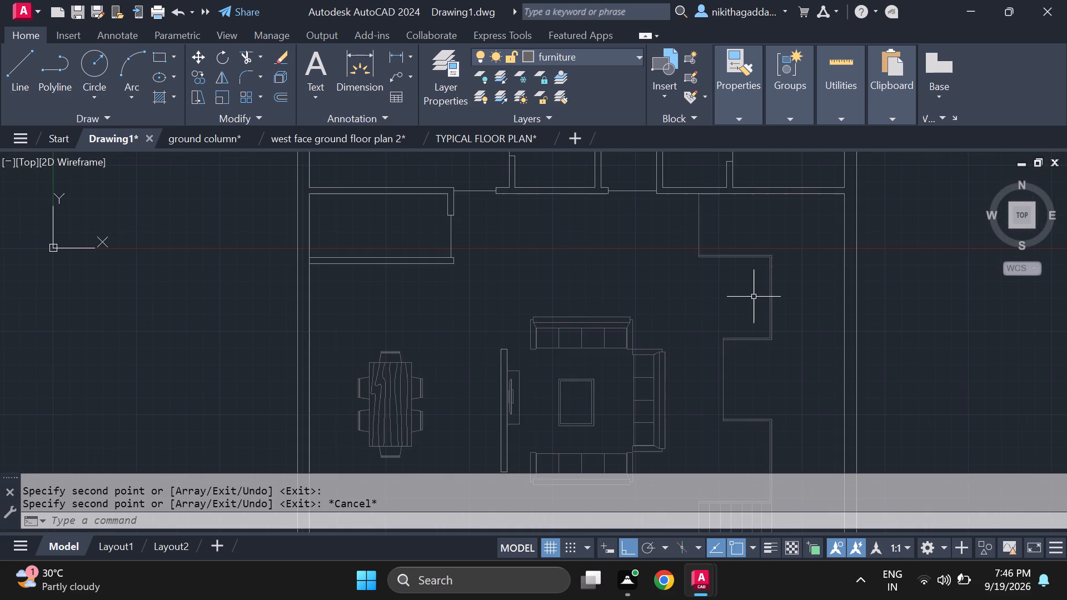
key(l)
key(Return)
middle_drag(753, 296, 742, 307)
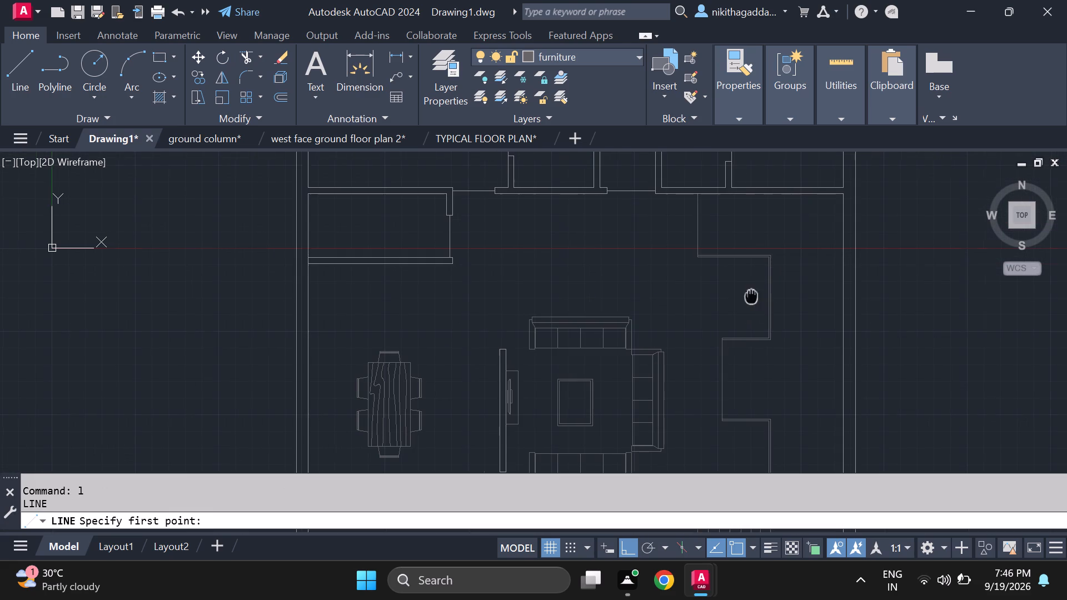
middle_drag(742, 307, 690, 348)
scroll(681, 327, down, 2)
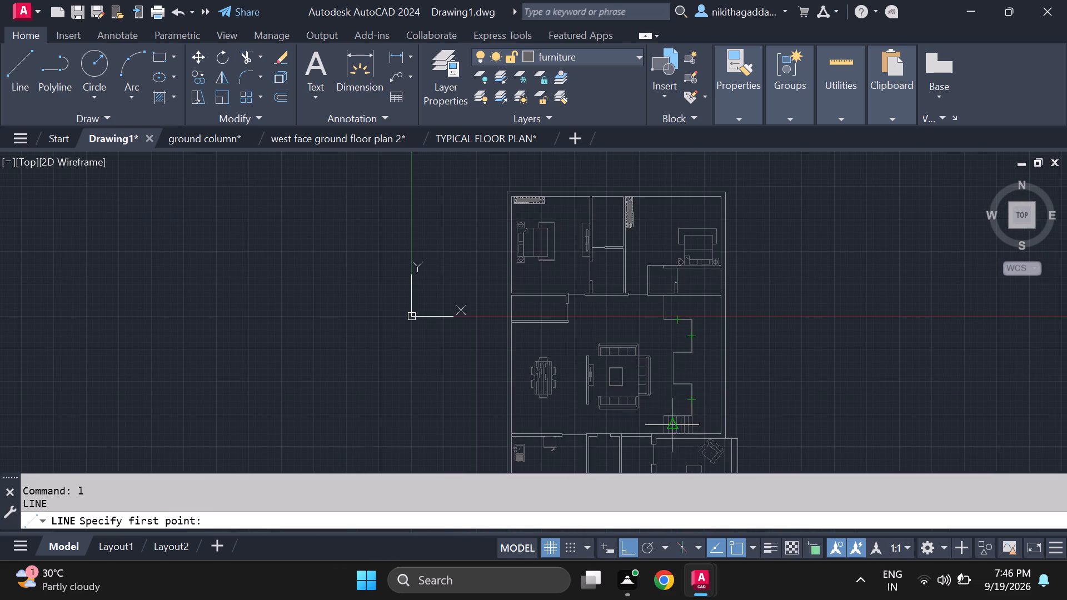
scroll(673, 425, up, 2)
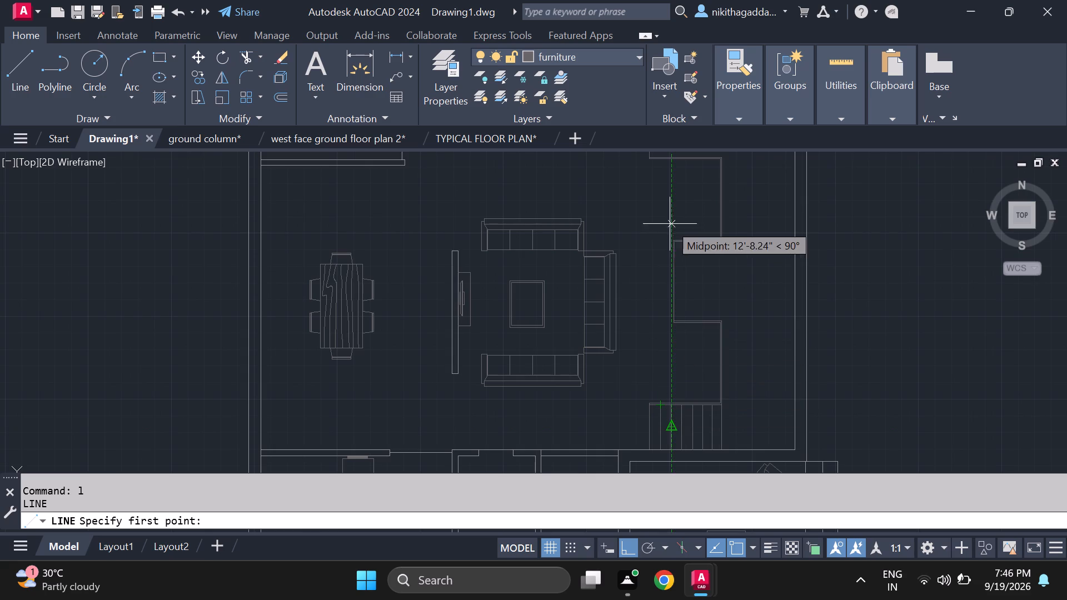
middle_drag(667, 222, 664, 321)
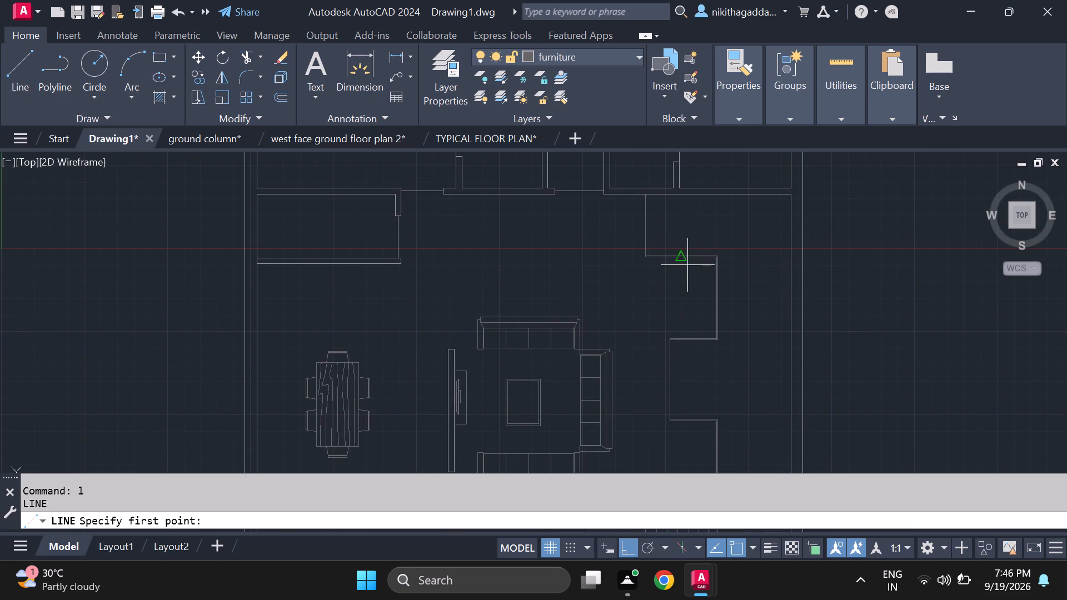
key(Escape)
Draw a vertical line from the upper projection's top edge, just right of the stepped line's first segment, up to the hall's top wall.
key(l)
key(Return)
middle_drag(596, 405, 520, 272)
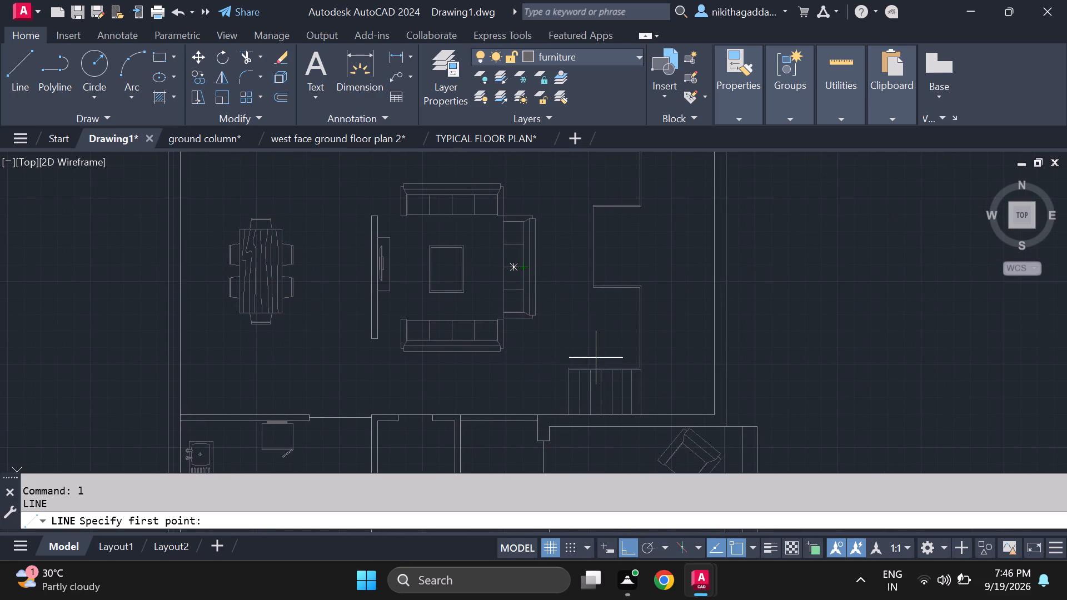
middle_drag(584, 225, 590, 242)
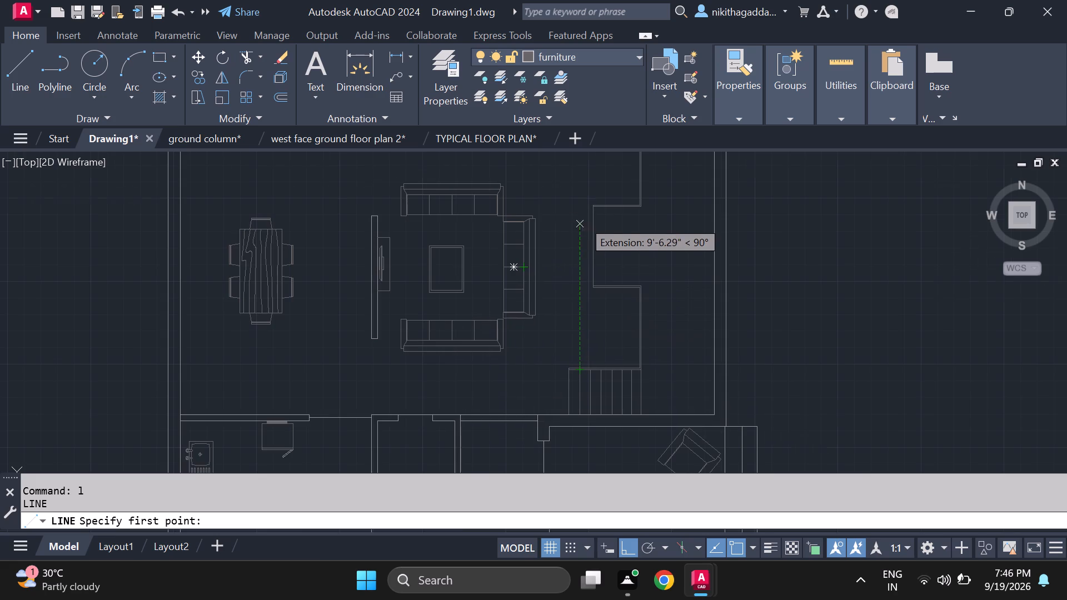
middle_drag(590, 242, 585, 369)
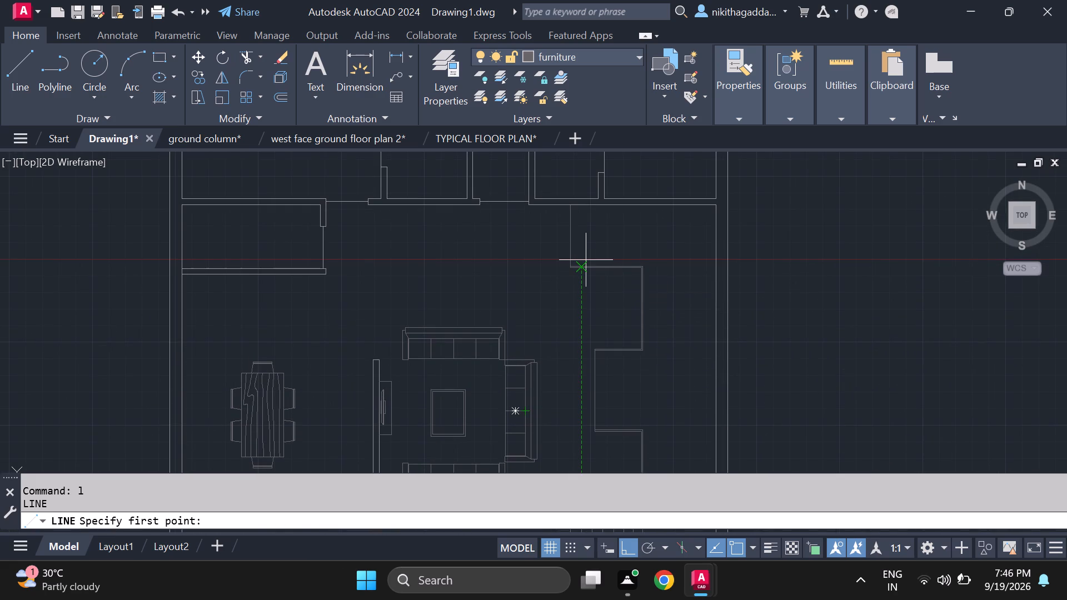
scroll(586, 260, up, 2)
click(576, 274)
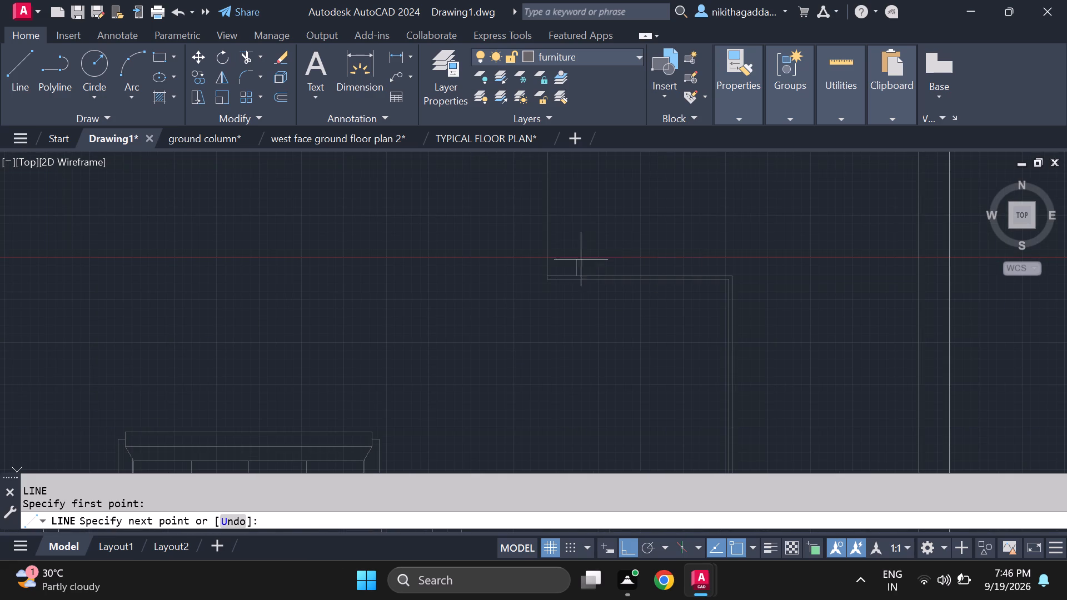
middle_drag(590, 217, 557, 334)
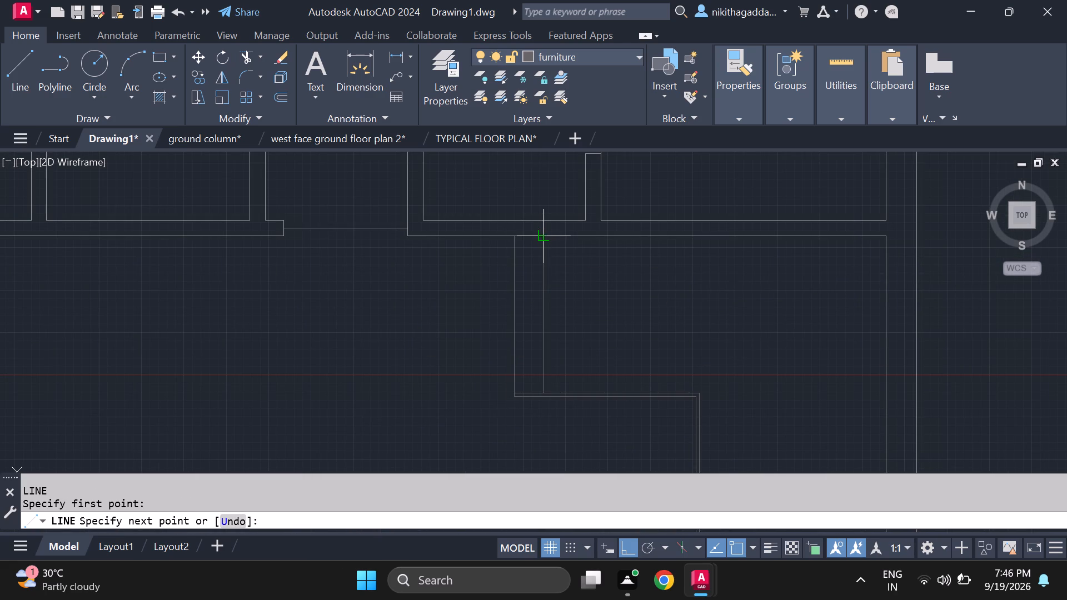
click(545, 240)
key(Return)
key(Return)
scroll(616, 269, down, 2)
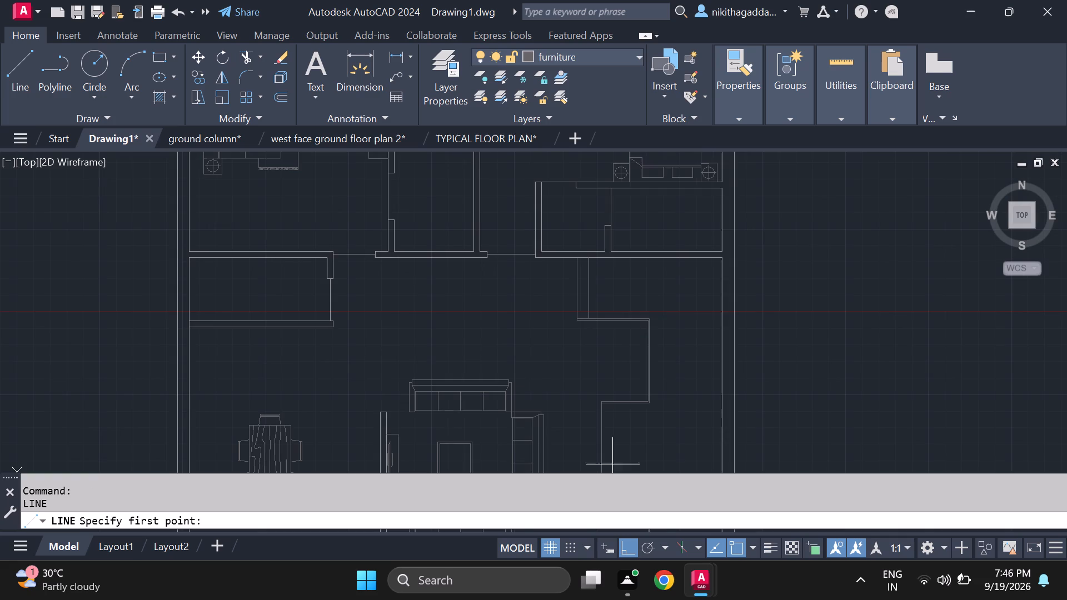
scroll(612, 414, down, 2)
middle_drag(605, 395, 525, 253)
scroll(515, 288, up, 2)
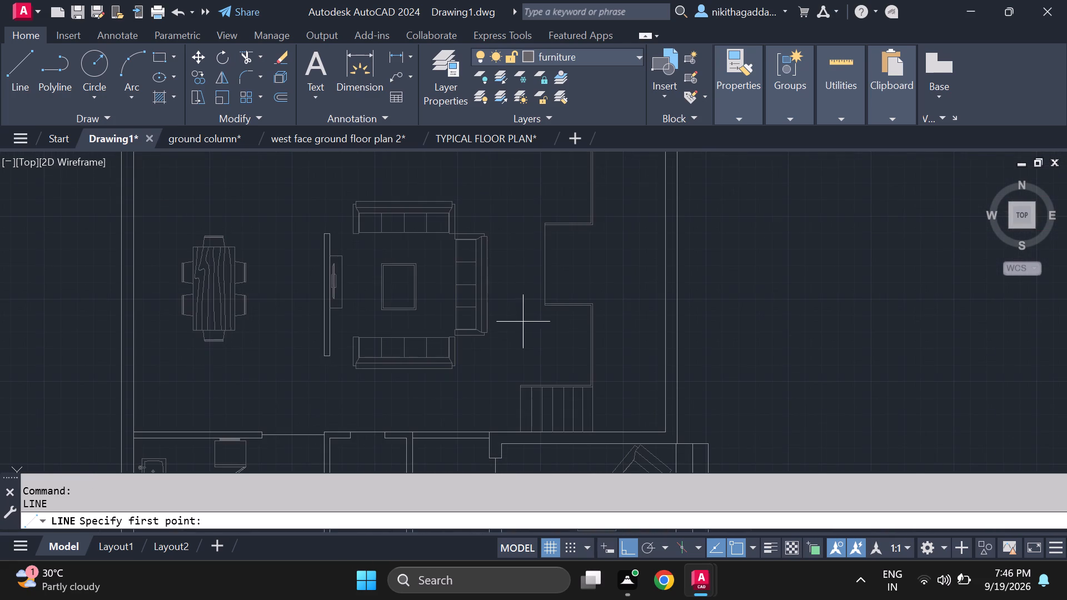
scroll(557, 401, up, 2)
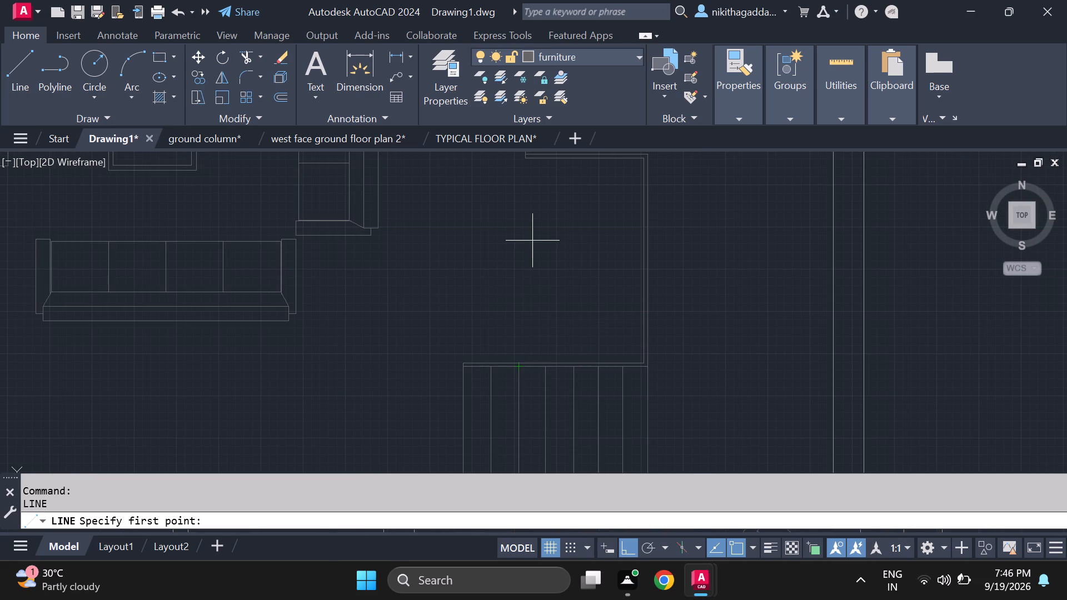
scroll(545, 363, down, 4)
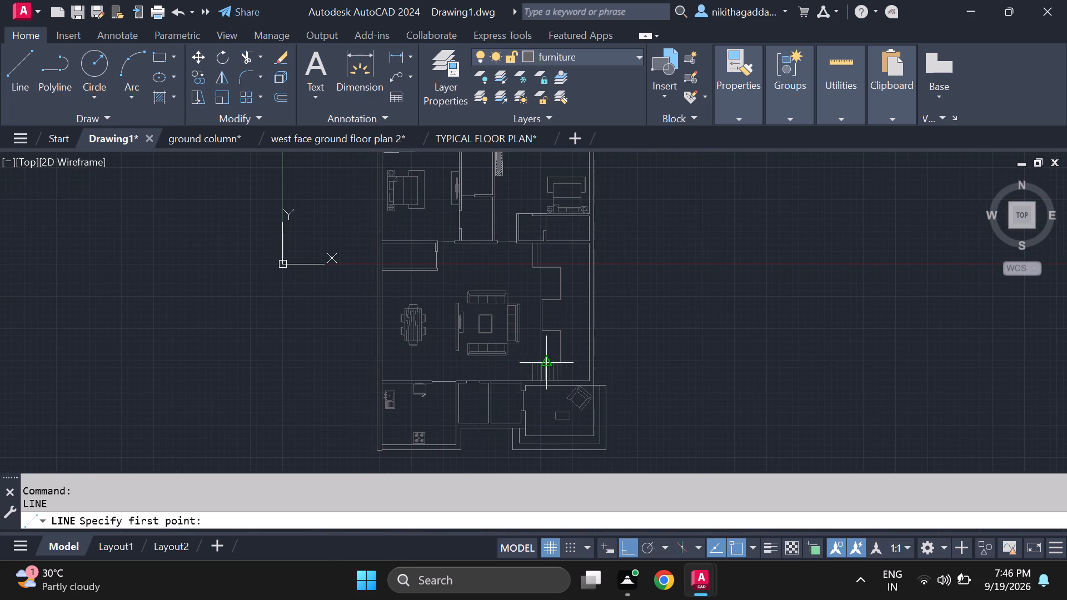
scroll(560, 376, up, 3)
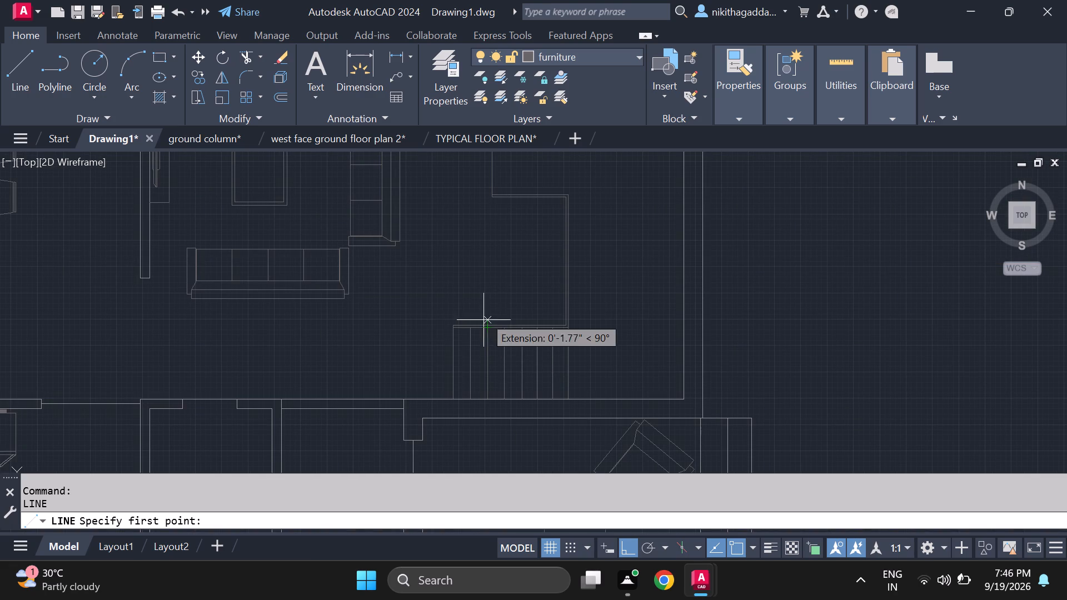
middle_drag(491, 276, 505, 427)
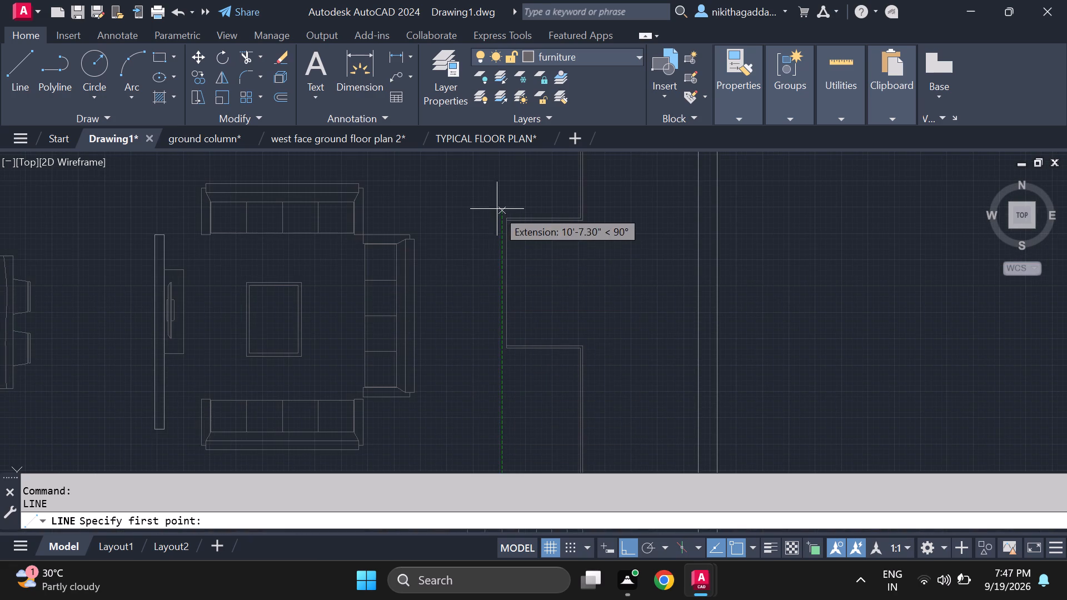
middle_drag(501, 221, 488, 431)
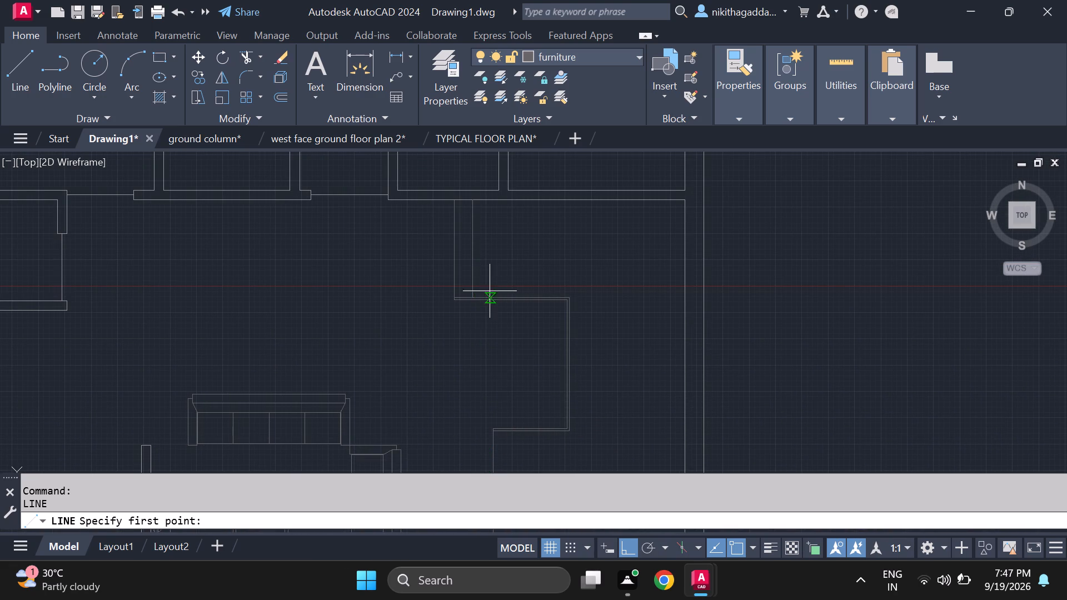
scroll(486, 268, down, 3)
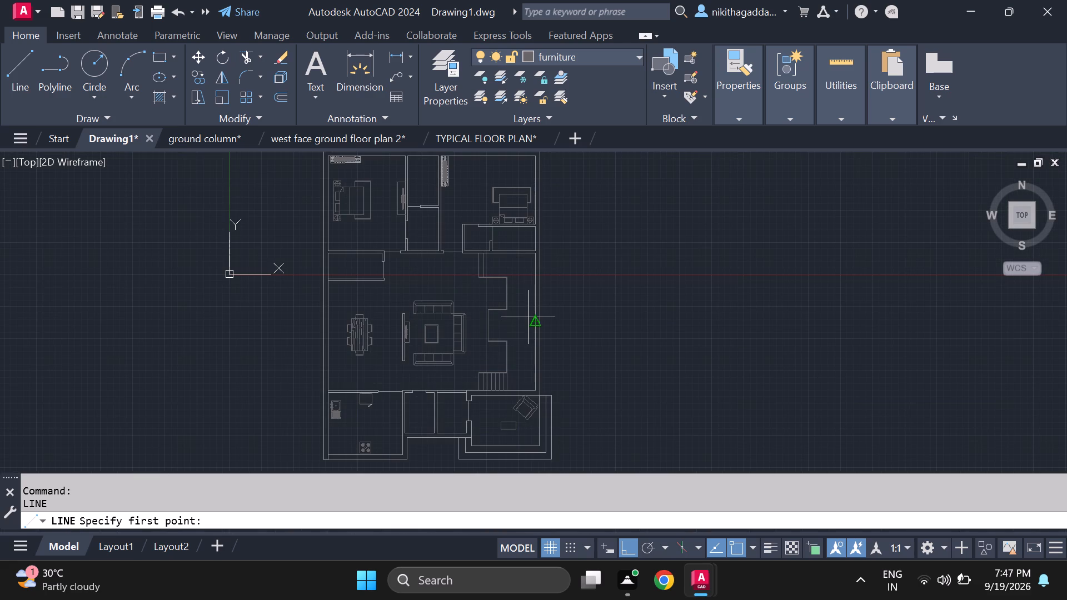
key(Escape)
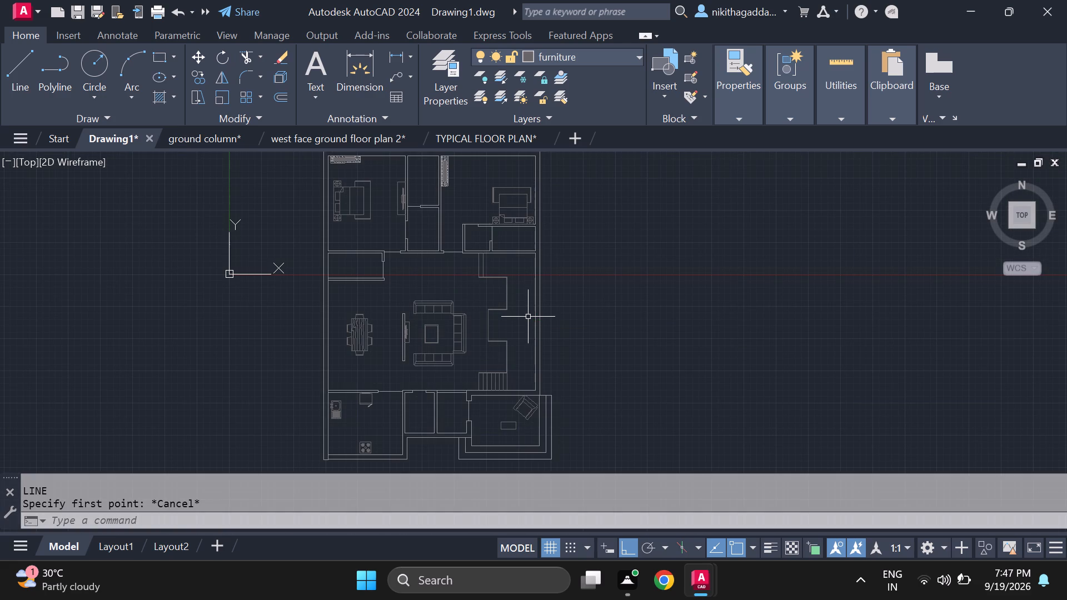
Draw a vertical line from the top of the lower projection's second inner dividing line up to the hall's top wall.
key(l)
key(Return)
scroll(494, 357, up, 2)
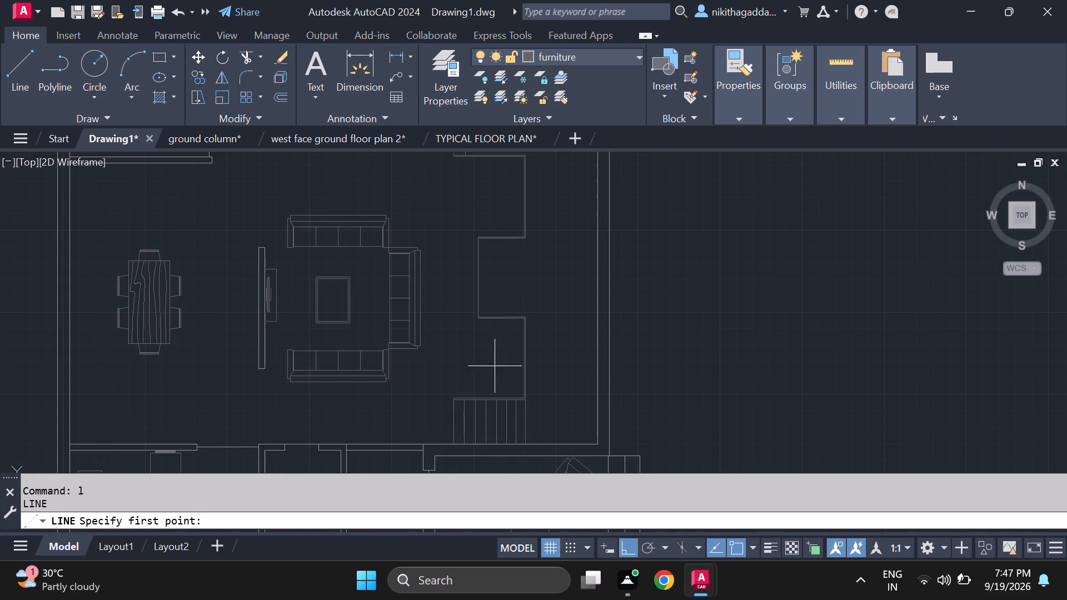
click(473, 394)
middle_drag(483, 172, 485, 287)
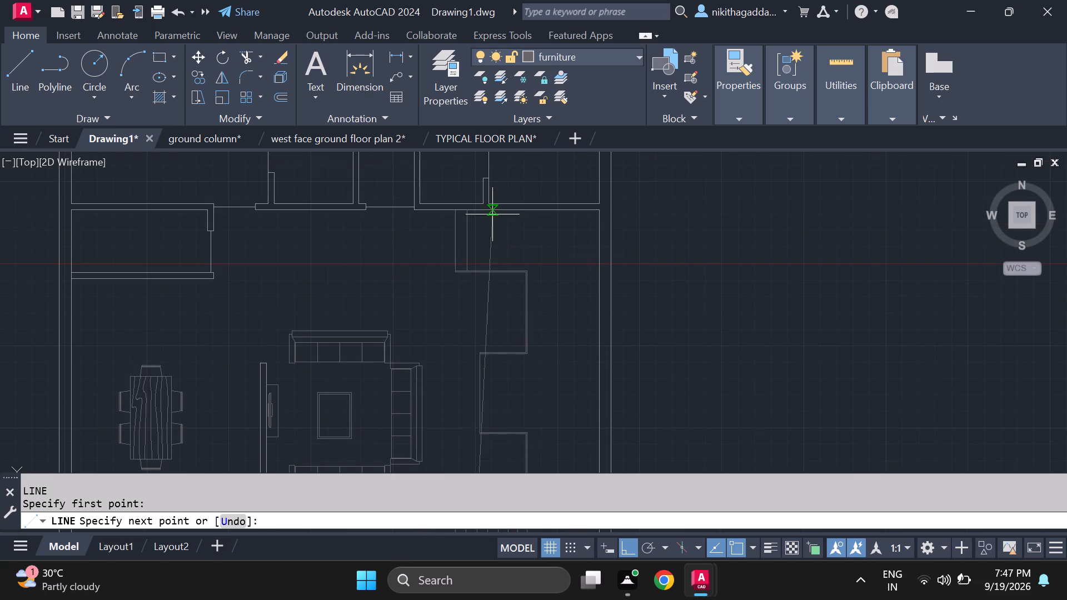
click(484, 212)
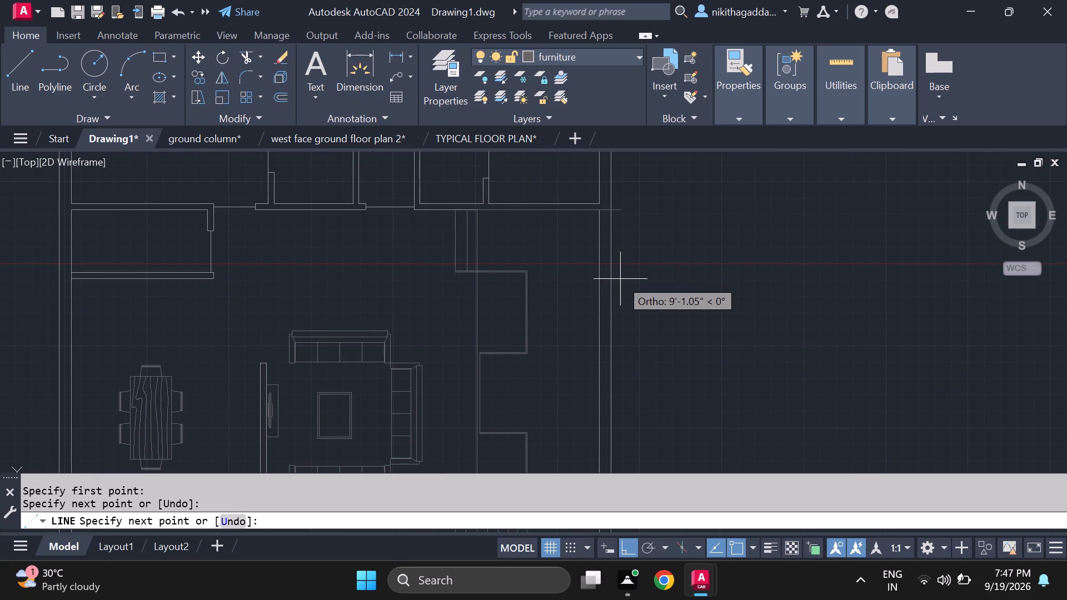
key(Escape)
Draw a vertical line from the top of the third inner dividing line up to the upper projection's inner offset edge.
key(space)
scroll(594, 282, down, 2)
middle_drag(547, 328, 538, 314)
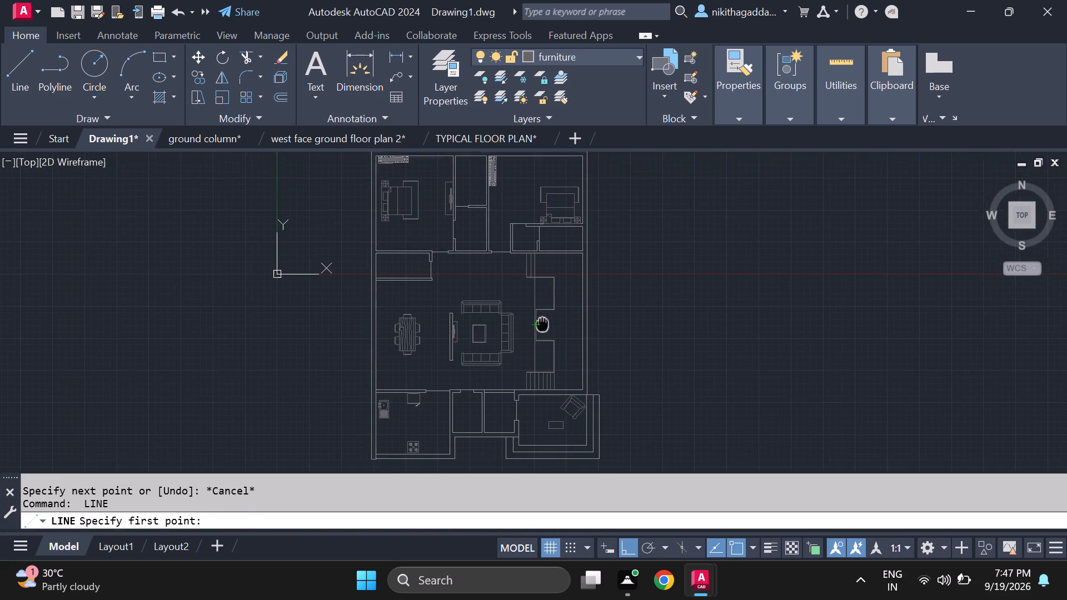
middle_drag(538, 314, 510, 282)
scroll(508, 305, up, 3)
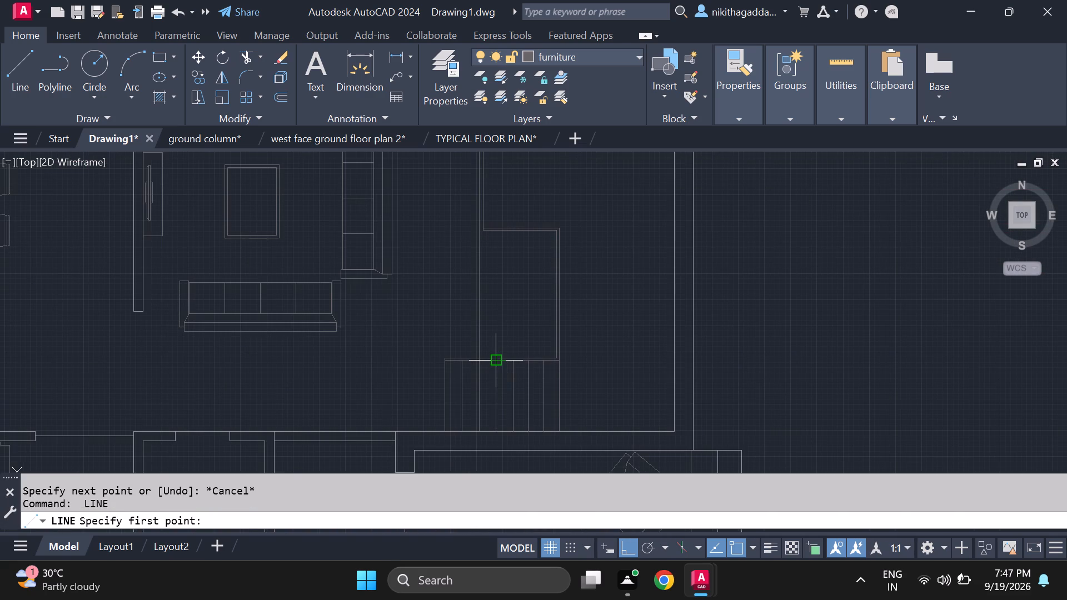
click(491, 366)
middle_drag(515, 186, 480, 436)
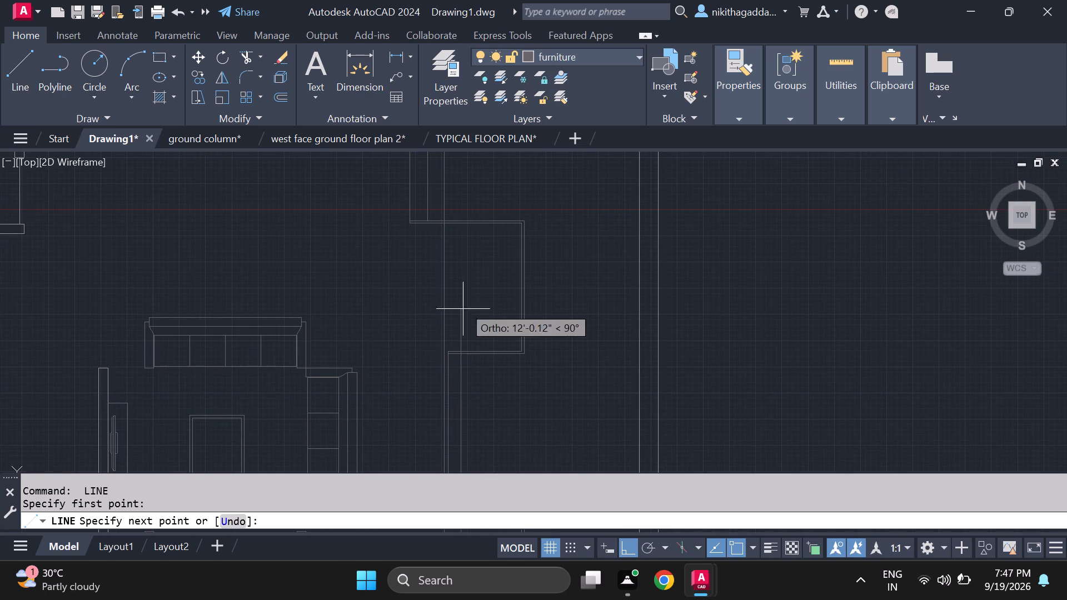
click(463, 220)
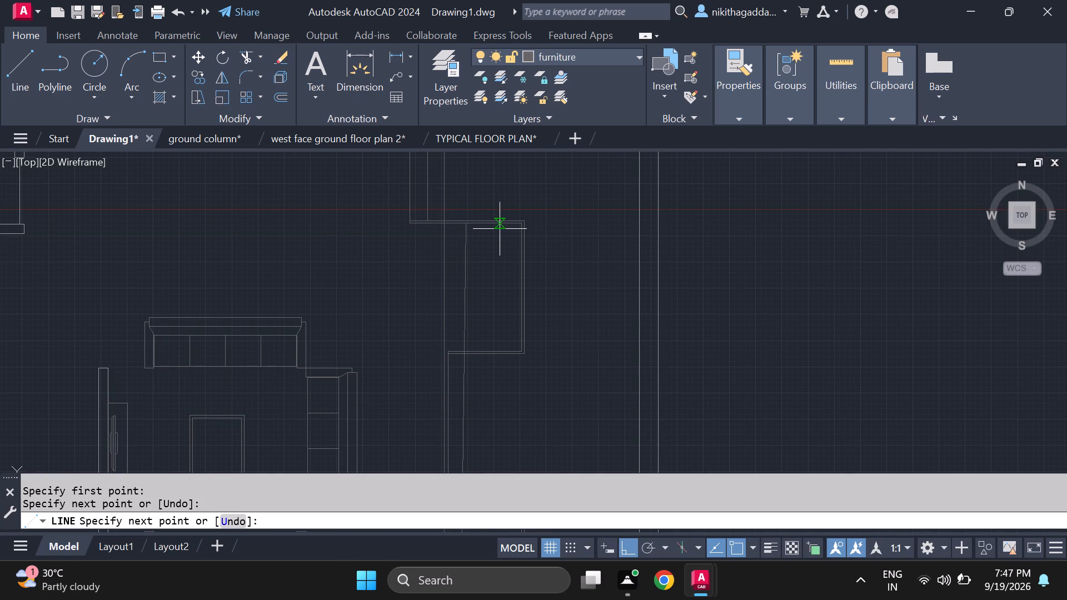
key(ctrl+z)
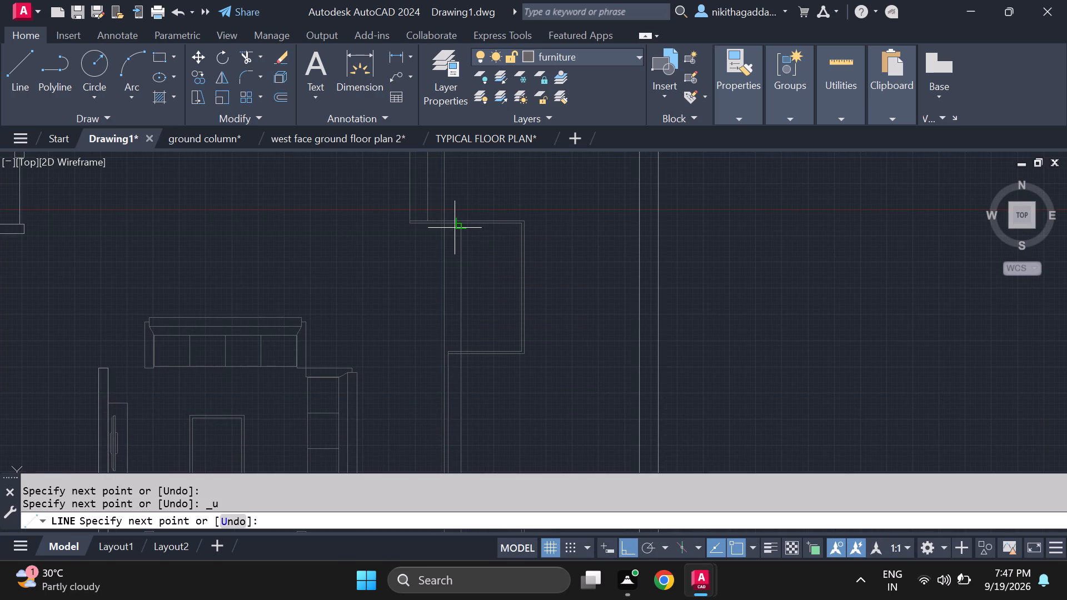
click(462, 223)
key(Return)
Draw a vertical line from the top of the fourth inner dividing line up to the hall's top wall.
key(Return)
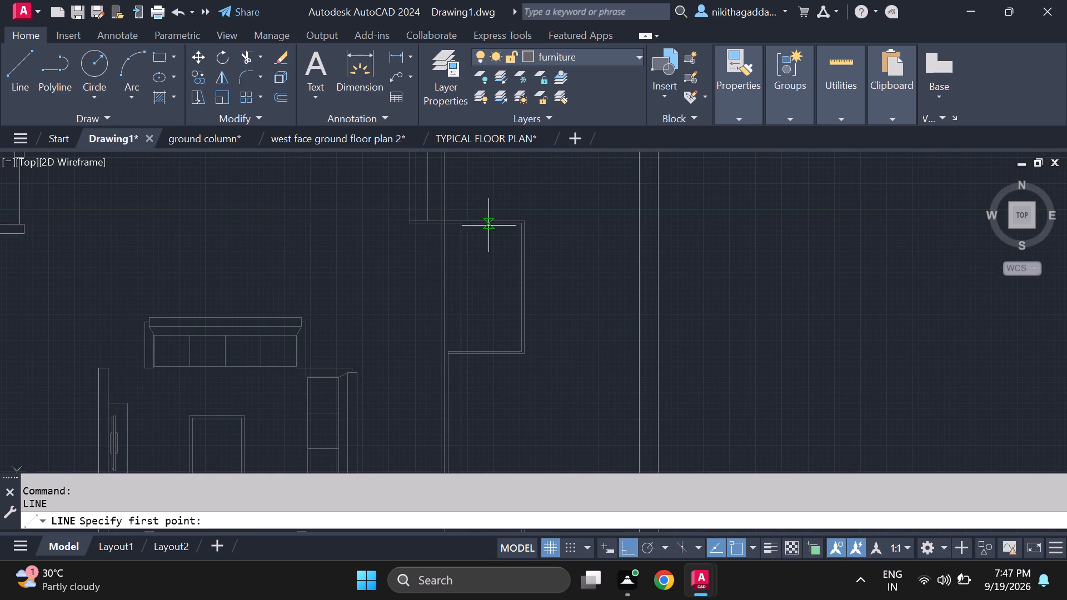
scroll(500, 232, down, 2)
scroll(492, 383, up, 1)
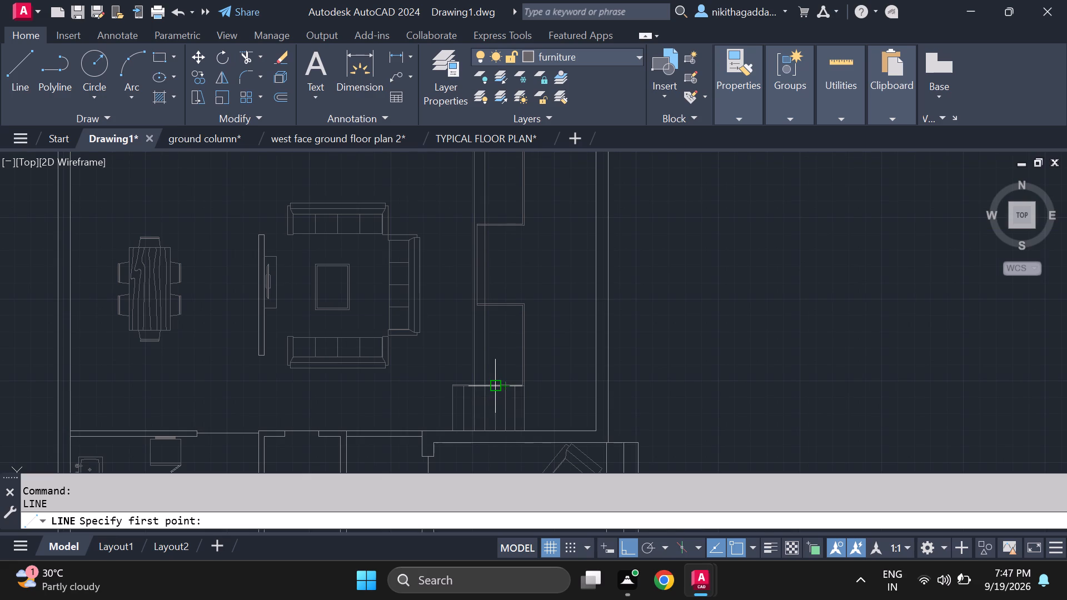
click(496, 385)
middle_drag(516, 212, 481, 373)
scroll(481, 372, up, 3)
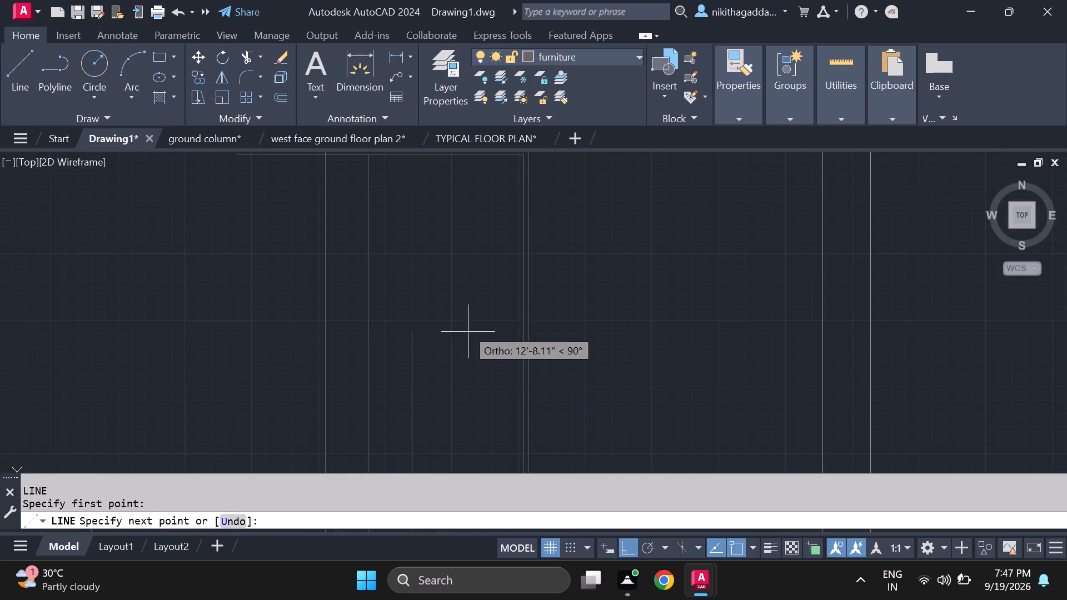
middle_drag(434, 209, 453, 411)
scroll(422, 264, down, 2)
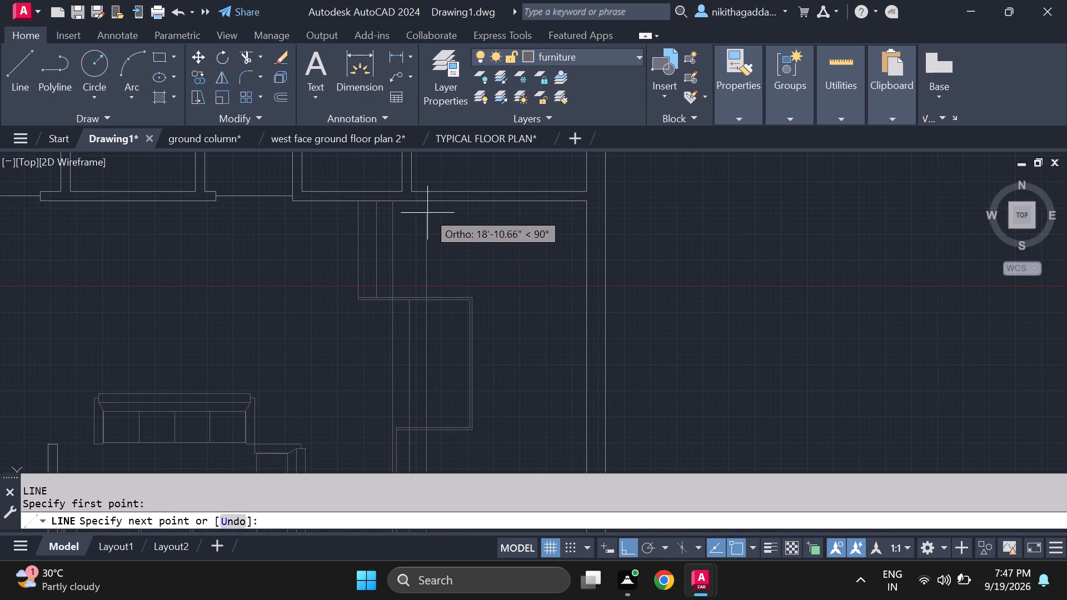
click(428, 202)
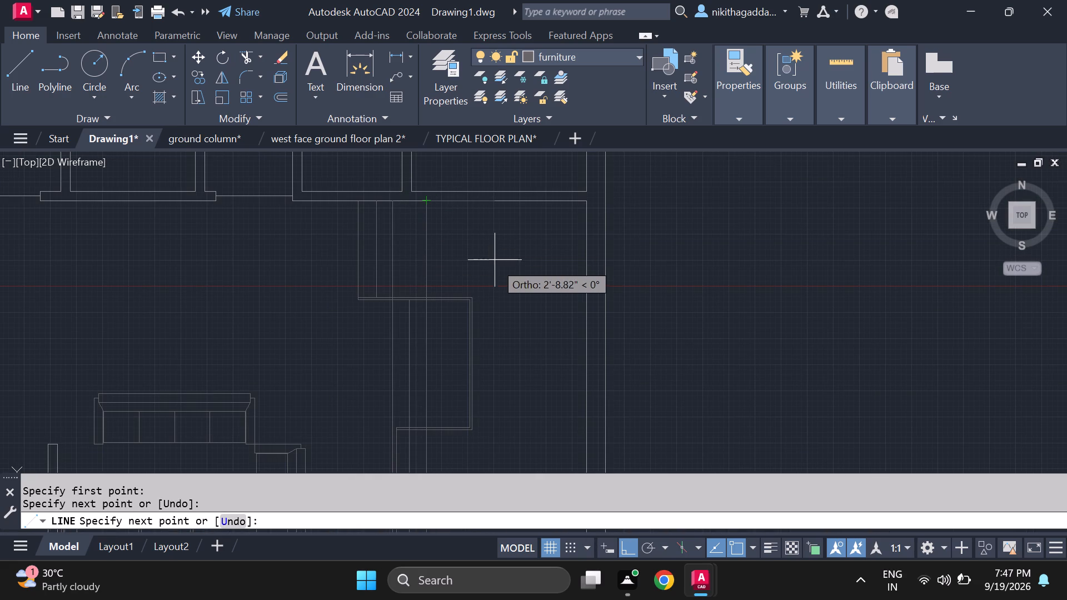
key(Escape)
Extend the vertical line that stops at the upper projection's edge up to the hall's top wall.
text(ex)
key(Return)
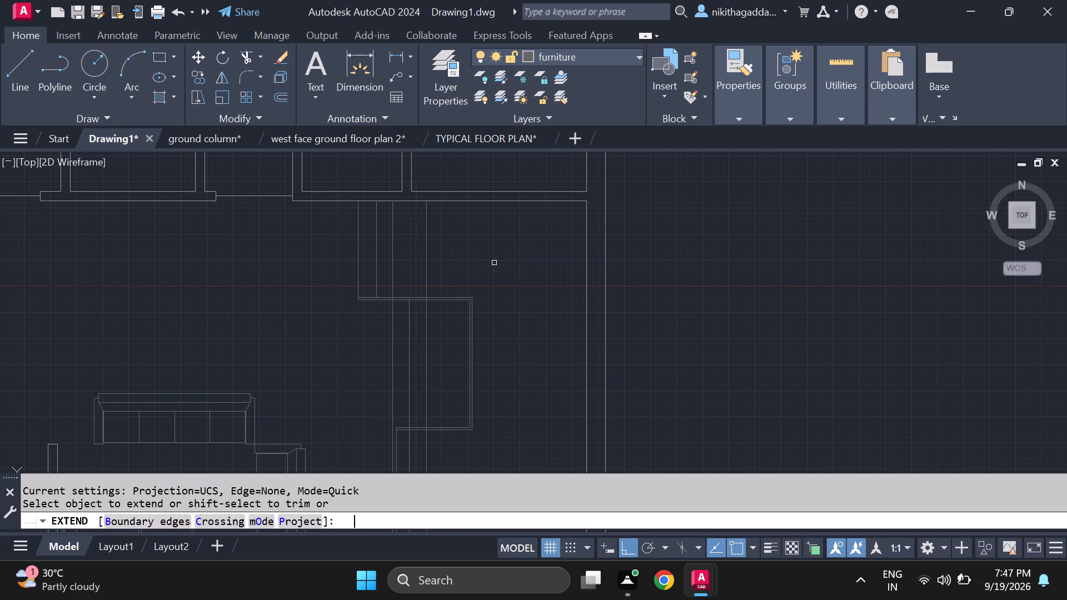
click(407, 316)
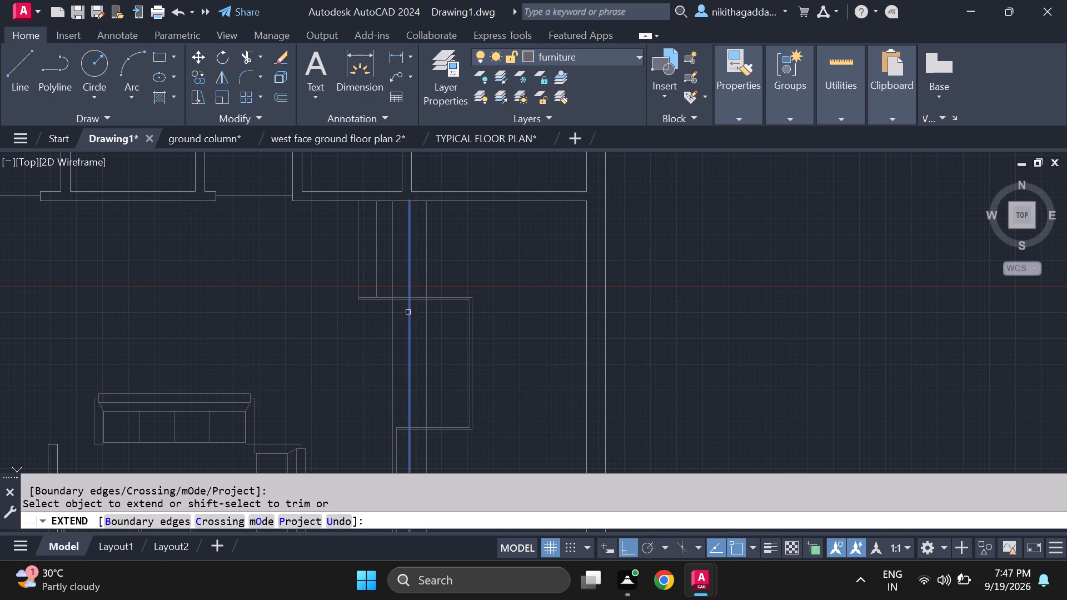
click(410, 303)
key(Escape)
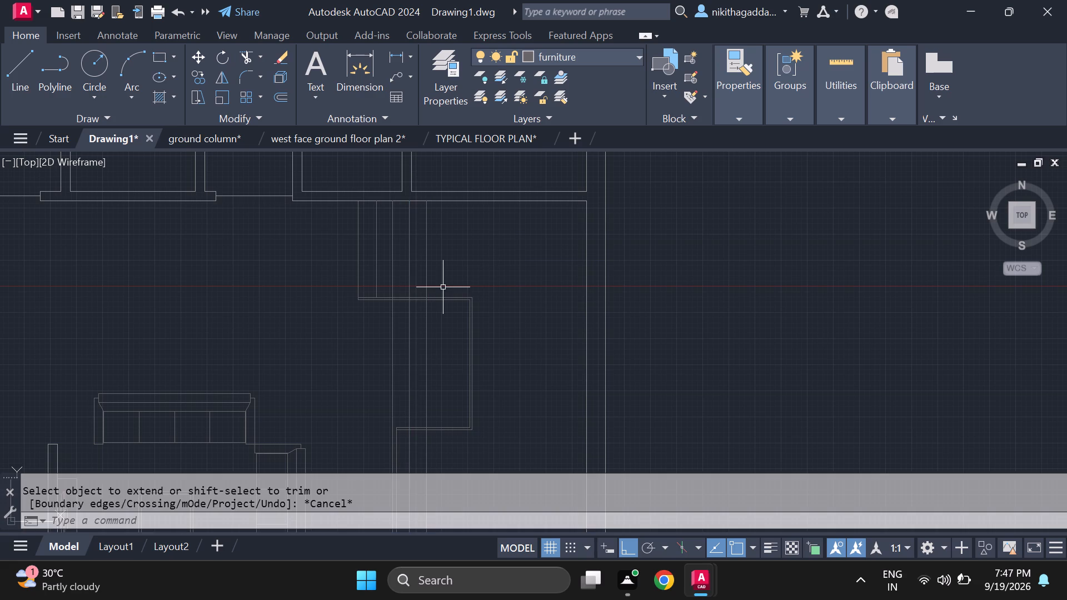
Draw a vertical line from the top of the fifth inner dividing line up to the hall's top wall.
scroll(427, 263, down, 3)
scroll(439, 357, up, 2)
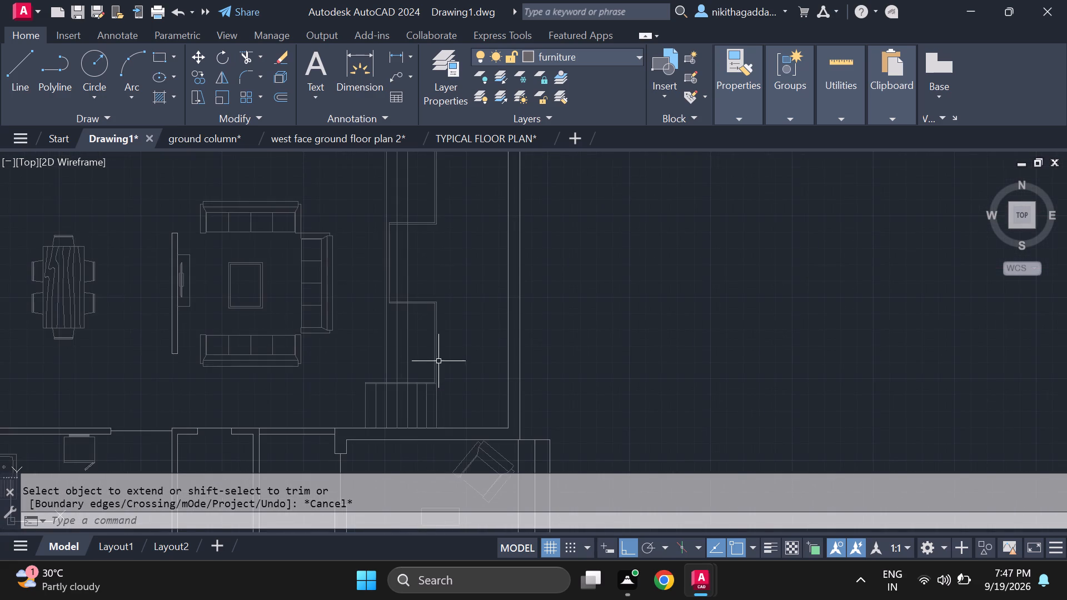
scroll(423, 375, up, 1)
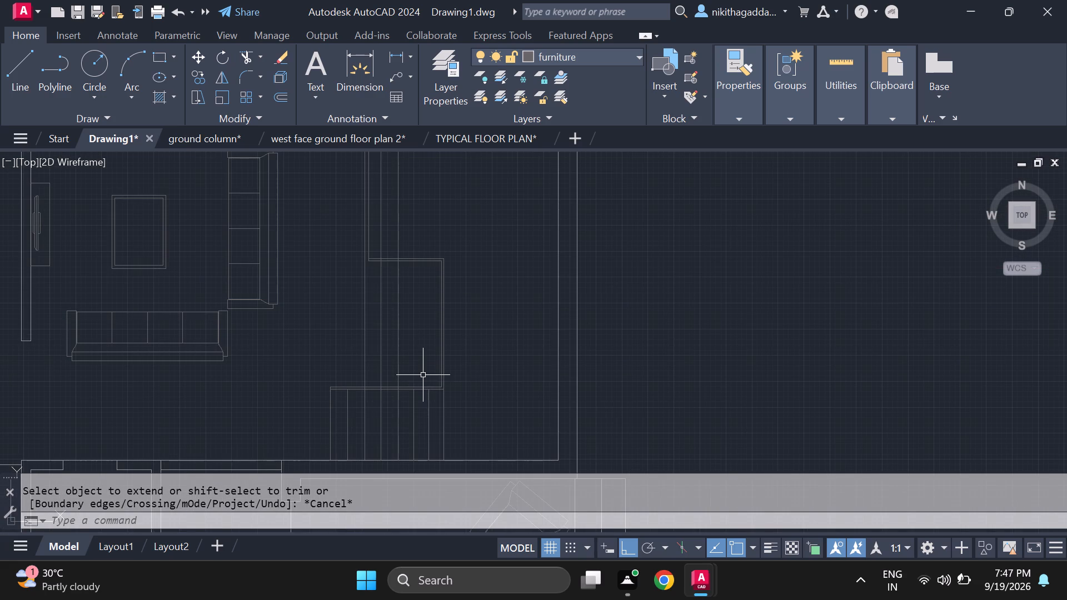
key(l)
key(Return)
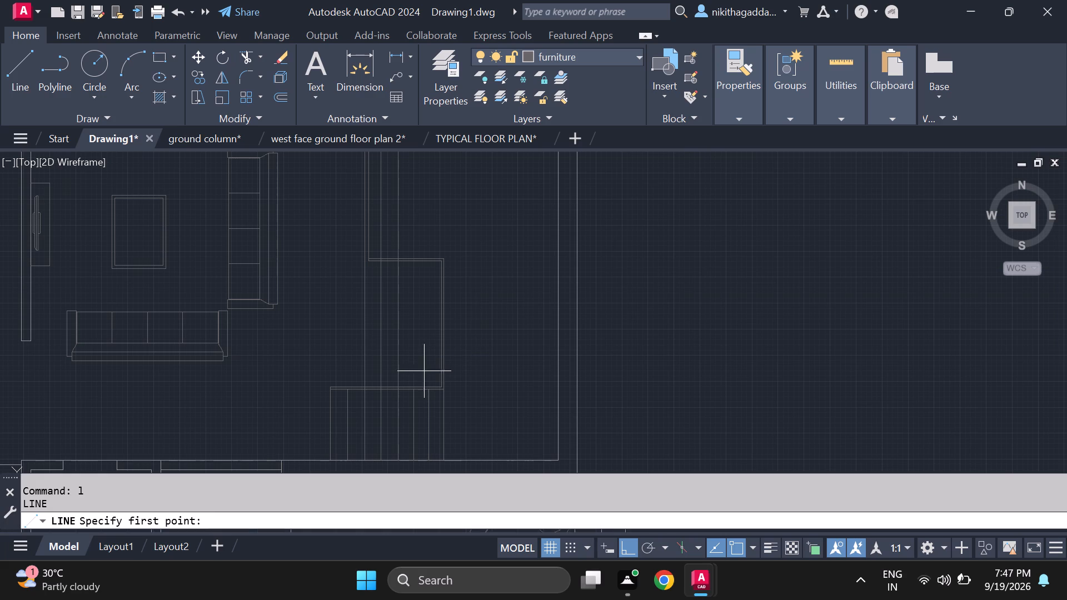
click(414, 390)
middle_drag(430, 204, 464, 411)
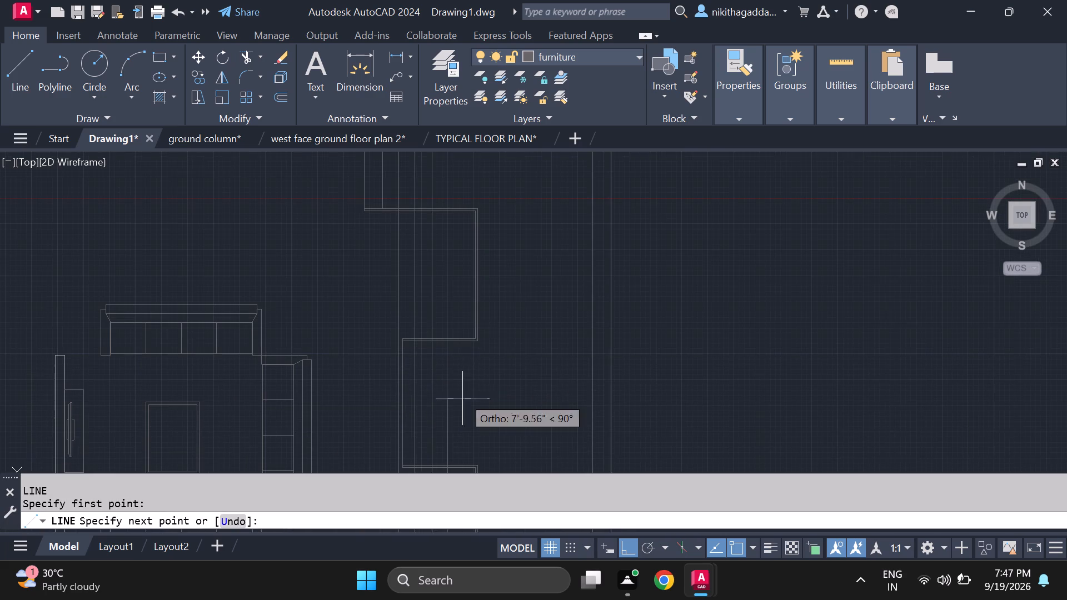
middle_drag(471, 269, 474, 463)
scroll(480, 326, down, 2)
scroll(468, 345, up, 3)
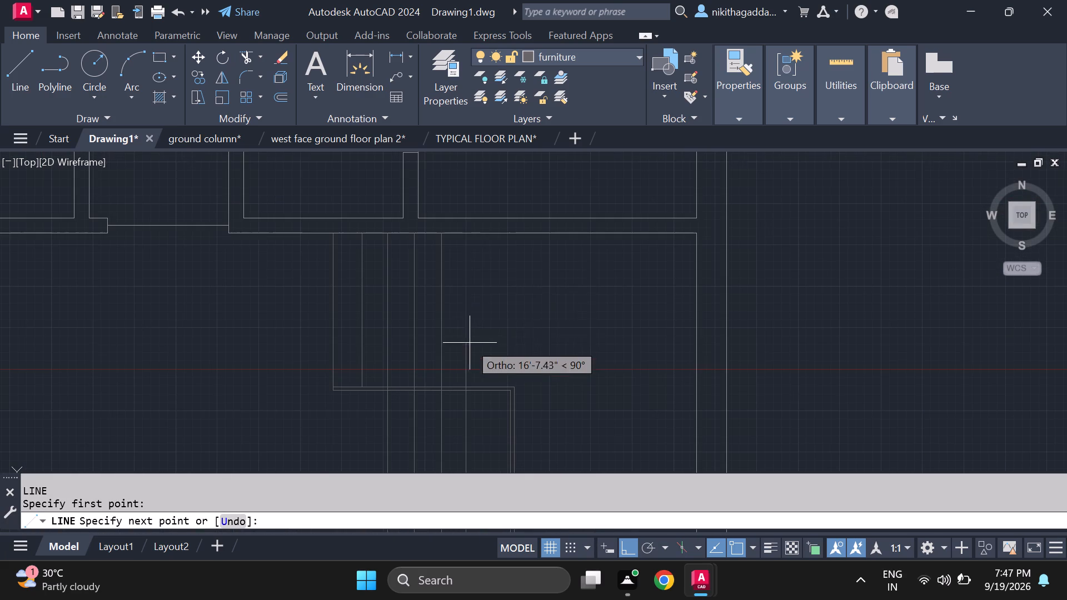
click(467, 234)
key(Return)
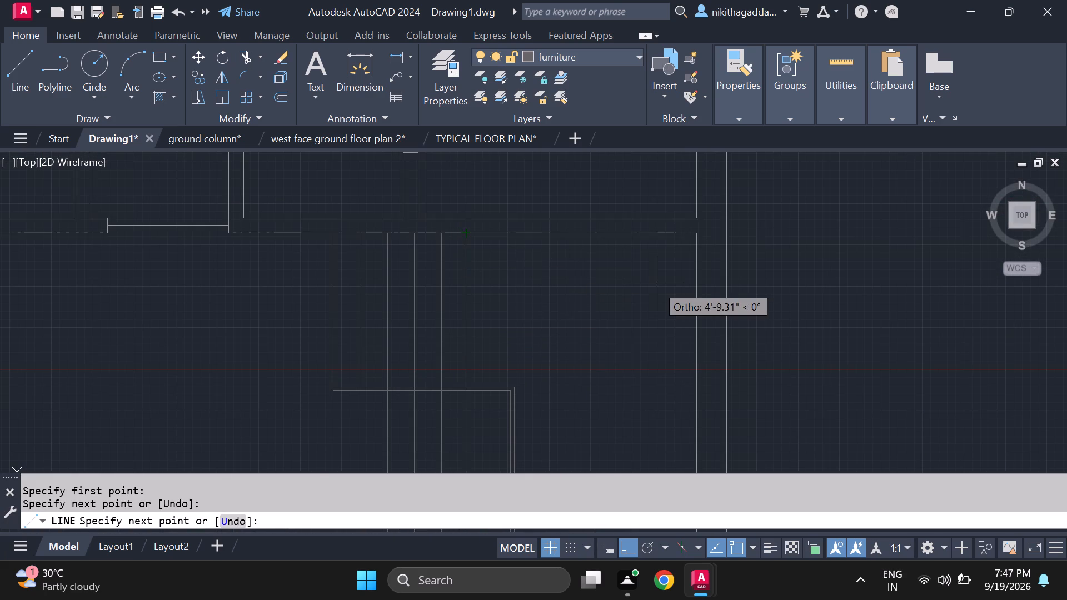
Draw a vertical line from the top of the sixth inner dividing line up to the hall's top wall.
key(Return)
scroll(324, 289, down, 3)
middle_drag(387, 398, 405, 308)
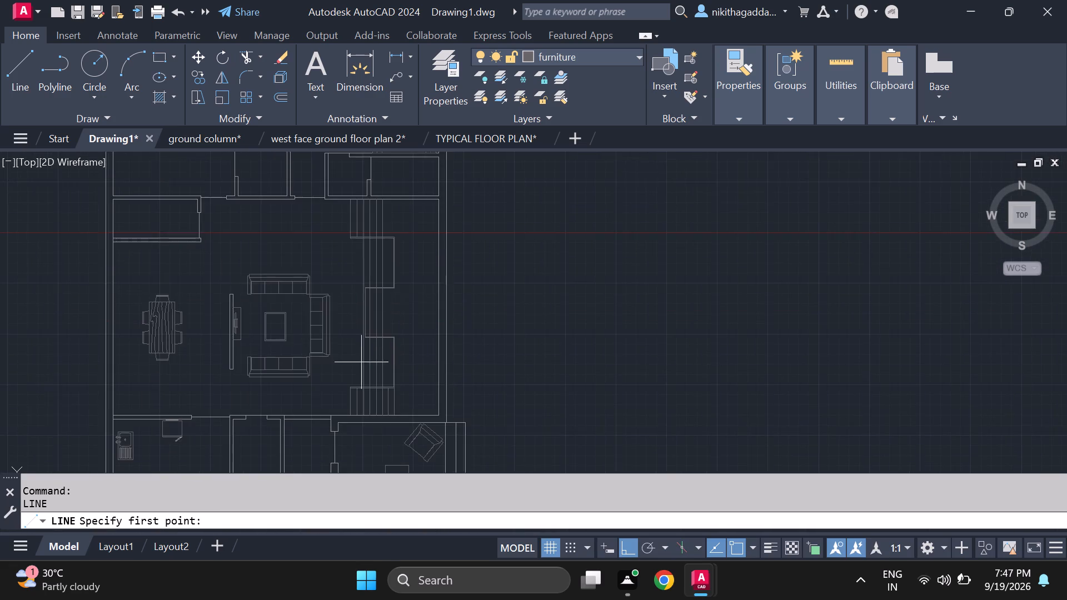
scroll(359, 364, up, 2)
middle_drag(440, 369, 430, 338)
click(420, 389)
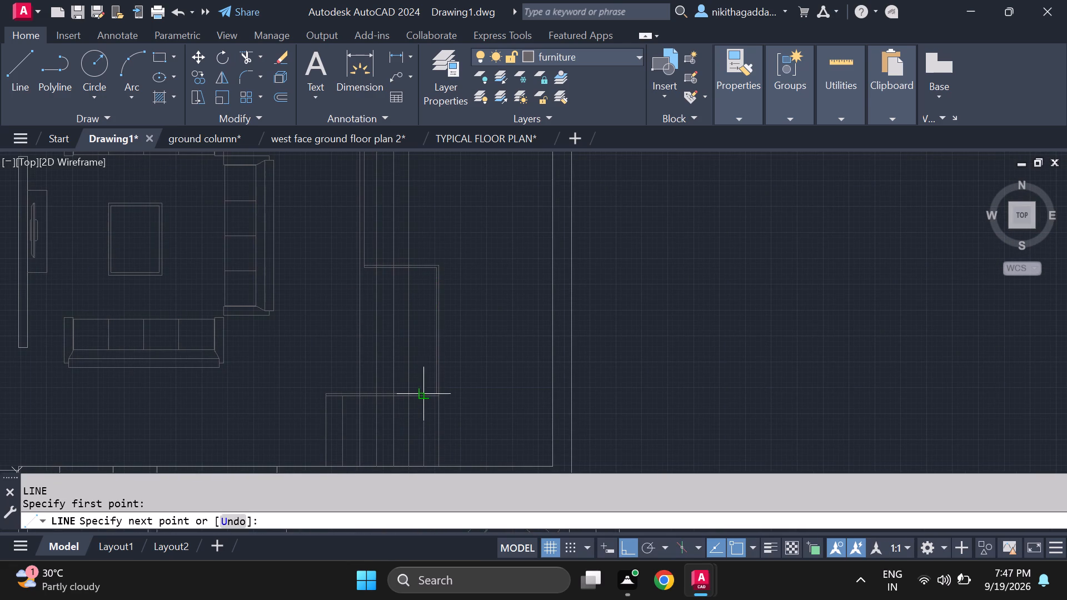
middle_drag(438, 156, 478, 421)
middle_drag(468, 213, 471, 293)
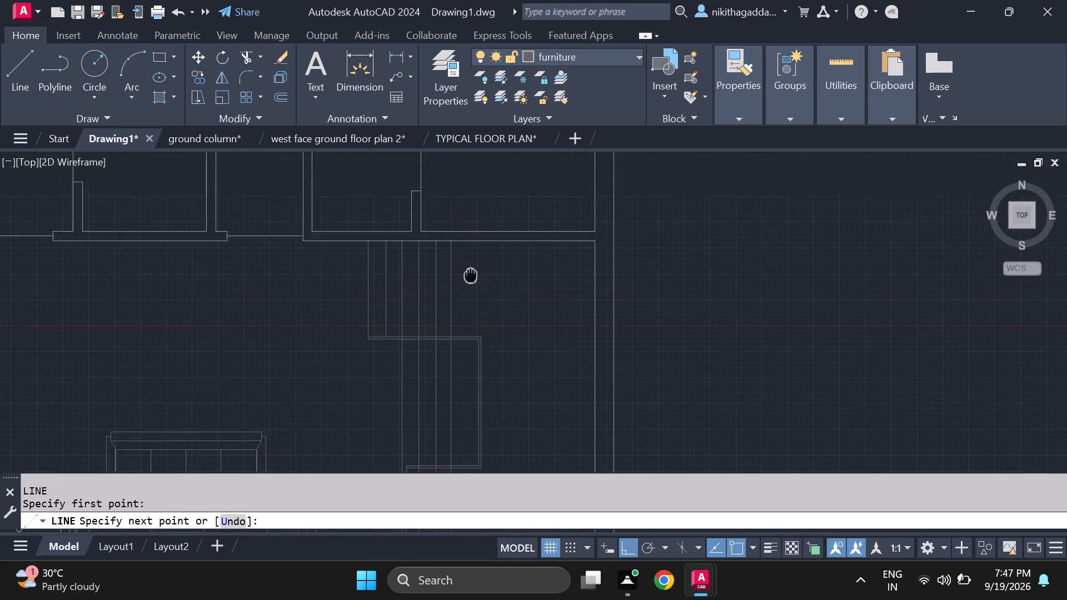
middle_drag(471, 293, 467, 327)
scroll(466, 330, up, 1)
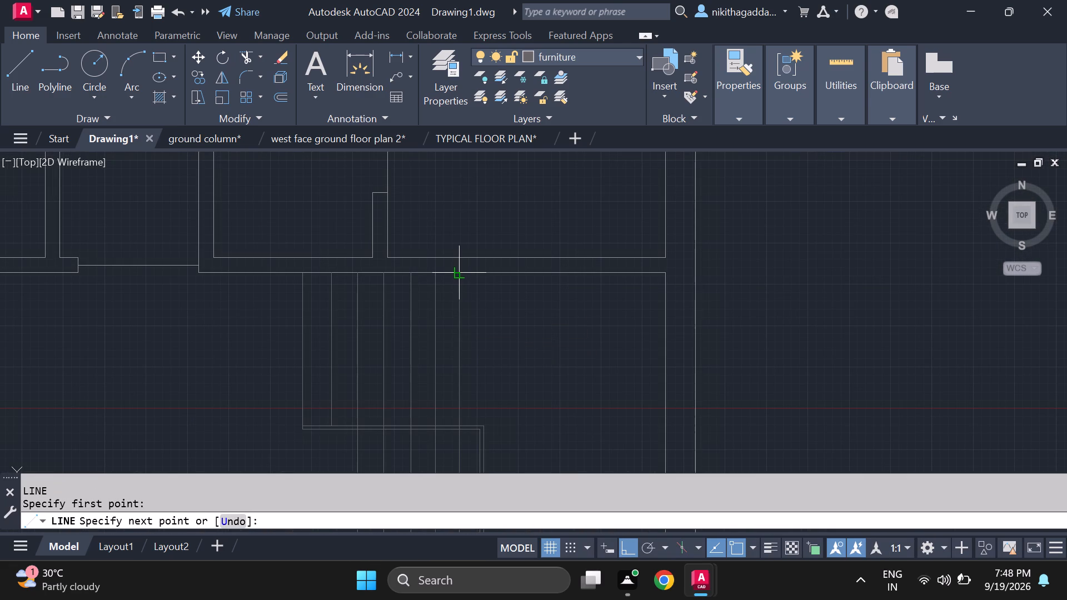
click(457, 276)
key(Escape)
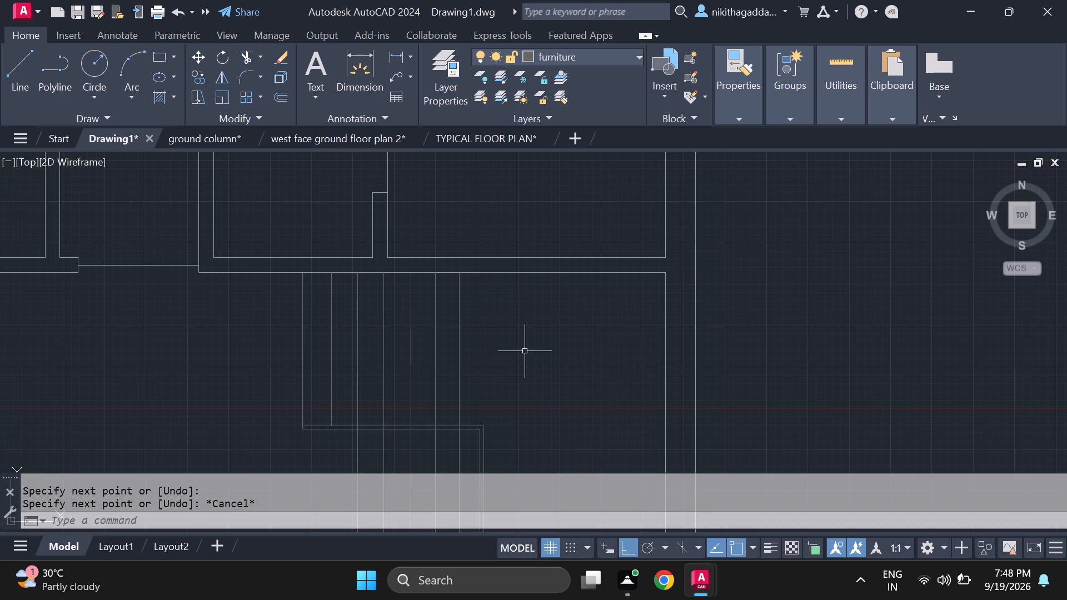
Trim away the vertical dividing lines that cross the inside of the stepped line's upper projection.
scroll(521, 352, down, 3)
text(tr)
key(Return)
scroll(503, 410, up, 2)
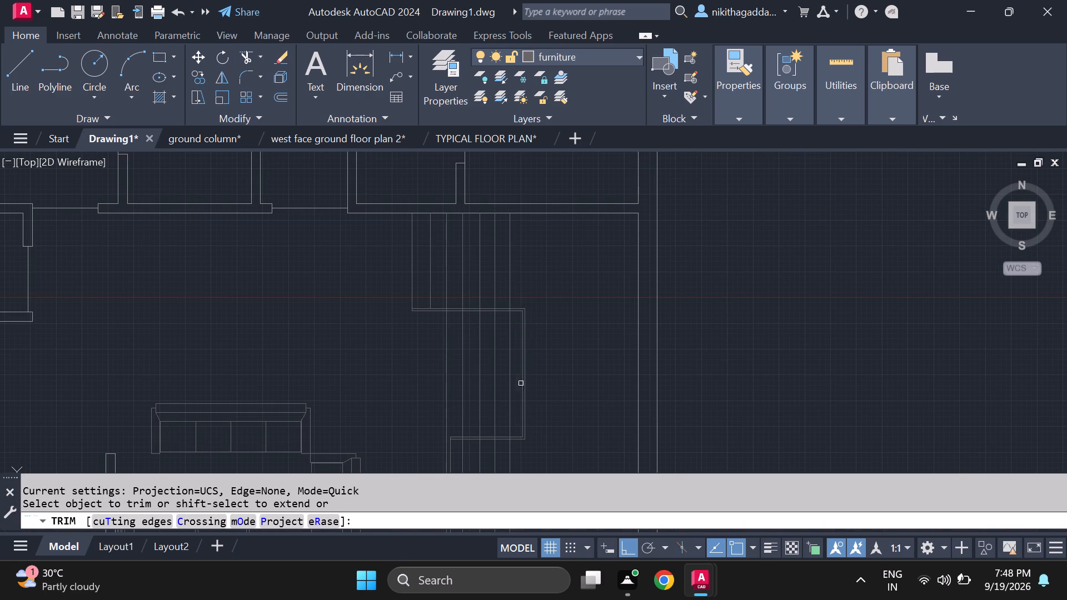
drag(513, 369, 397, 383)
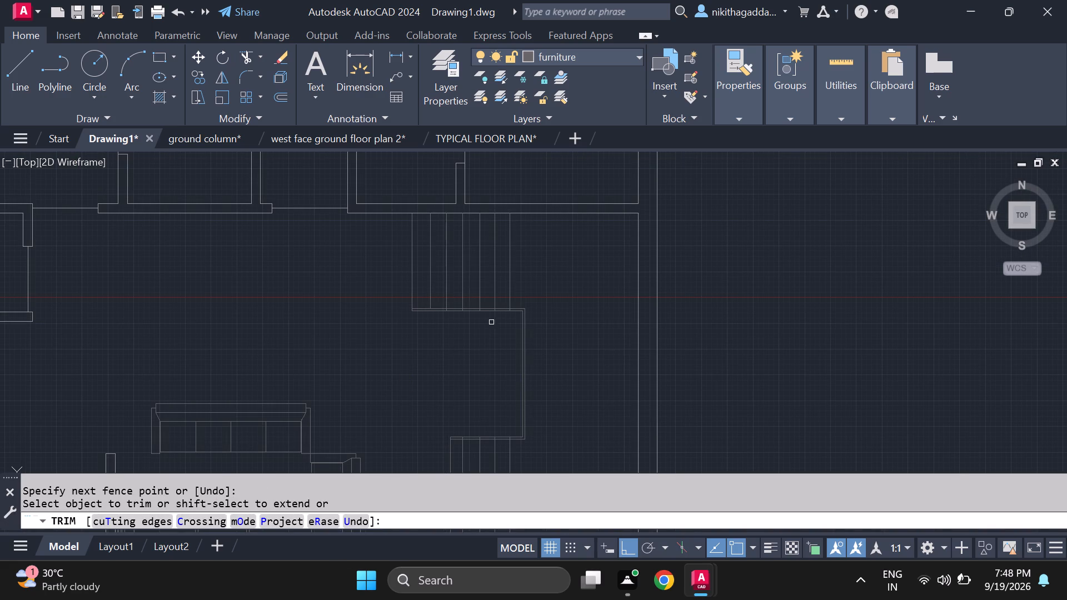
Trim the dividing line ends that stick into the thin gap between the upper projection's double top edges.
scroll(490, 303, up, 2)
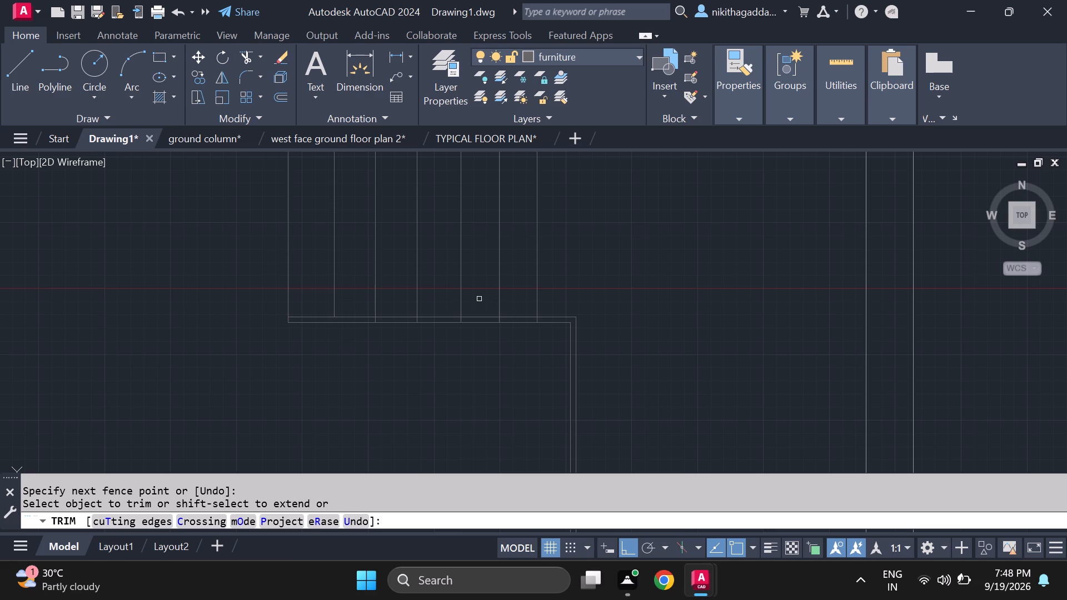
scroll(529, 326, up, 3)
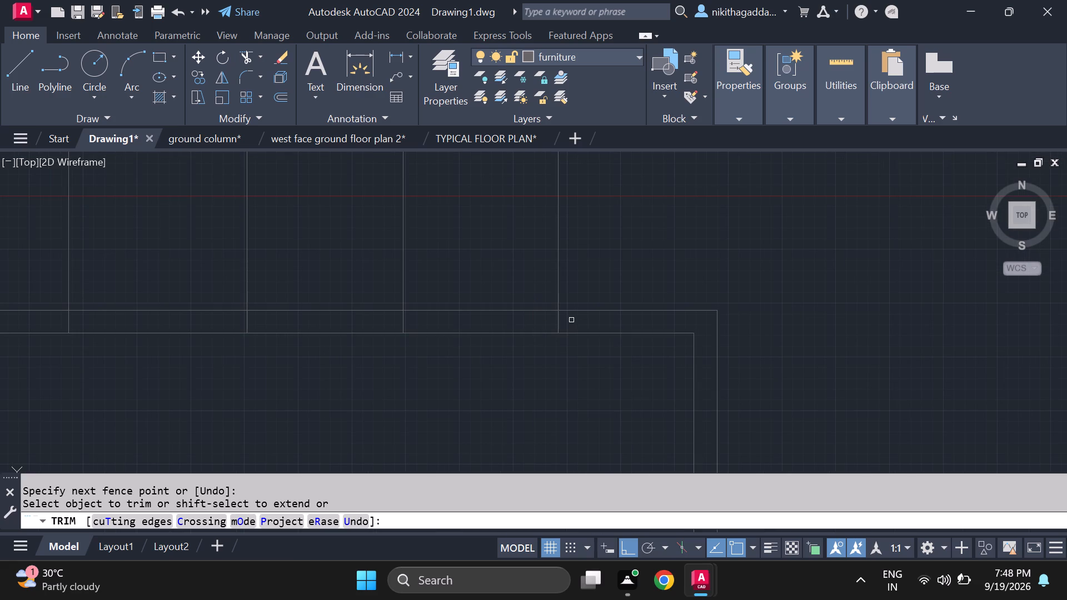
drag(571, 319, 176, 322)
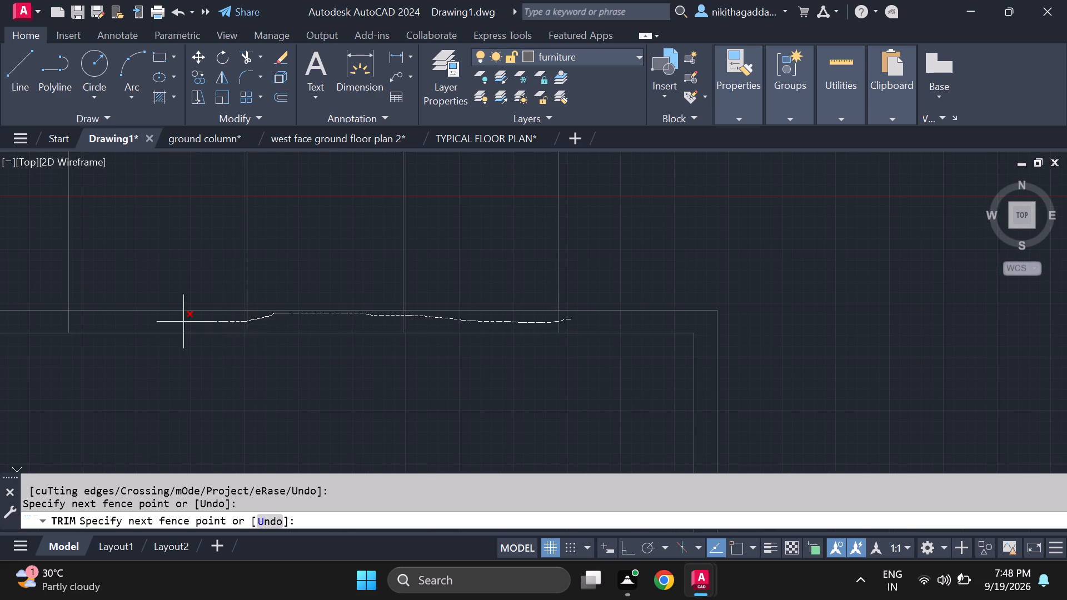
drag(176, 322, 31, 321)
scroll(67, 332, down, 3)
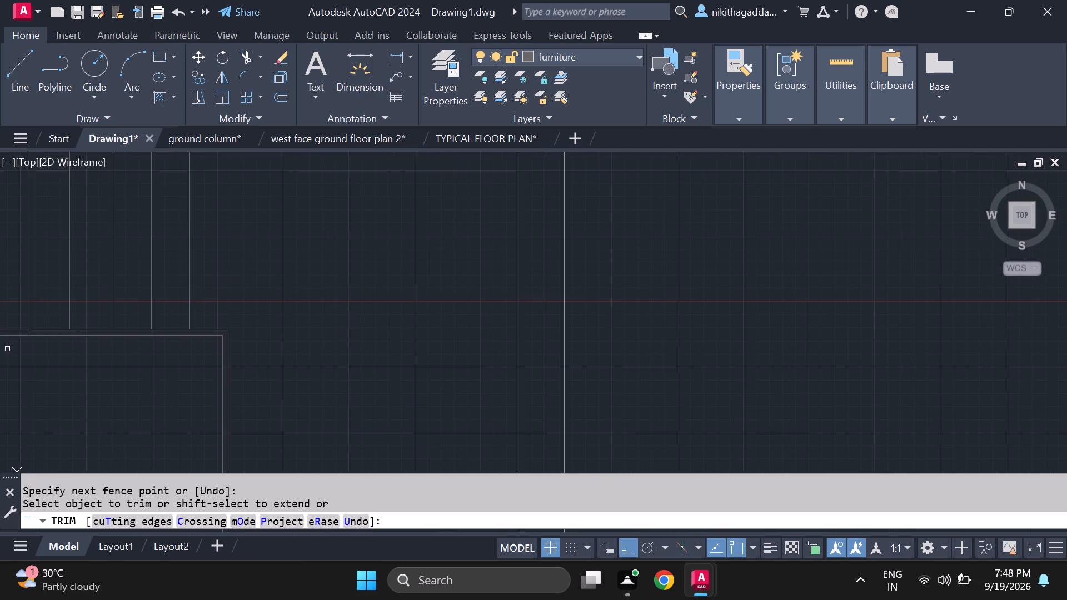
middle_drag(18, 352, 281, 348)
scroll(252, 336, up, 2)
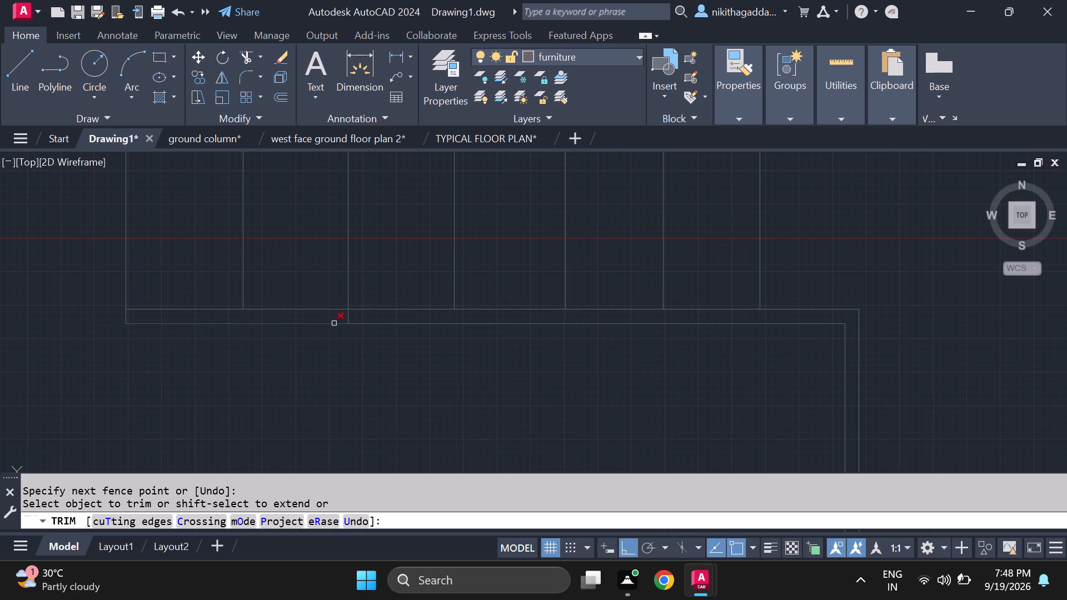
scroll(334, 323, up, 2)
drag(388, 311, 247, 310)
scroll(108, 333, down, 2)
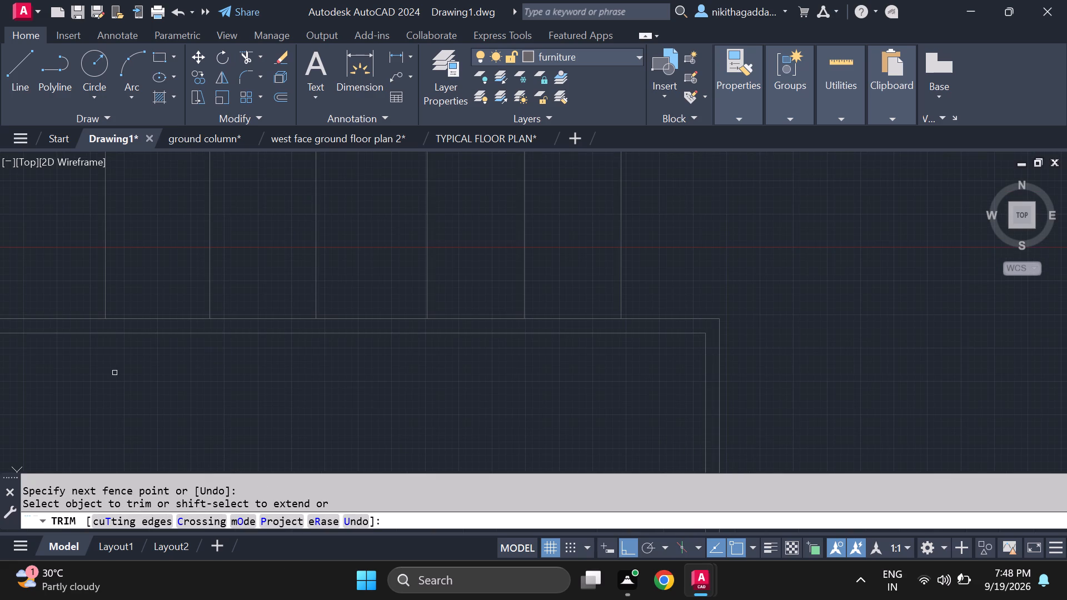
Trim the dividing line ends that stick into the thin gap between the upper projection's double bottom edges.
middle_drag(211, 373, 288, 381)
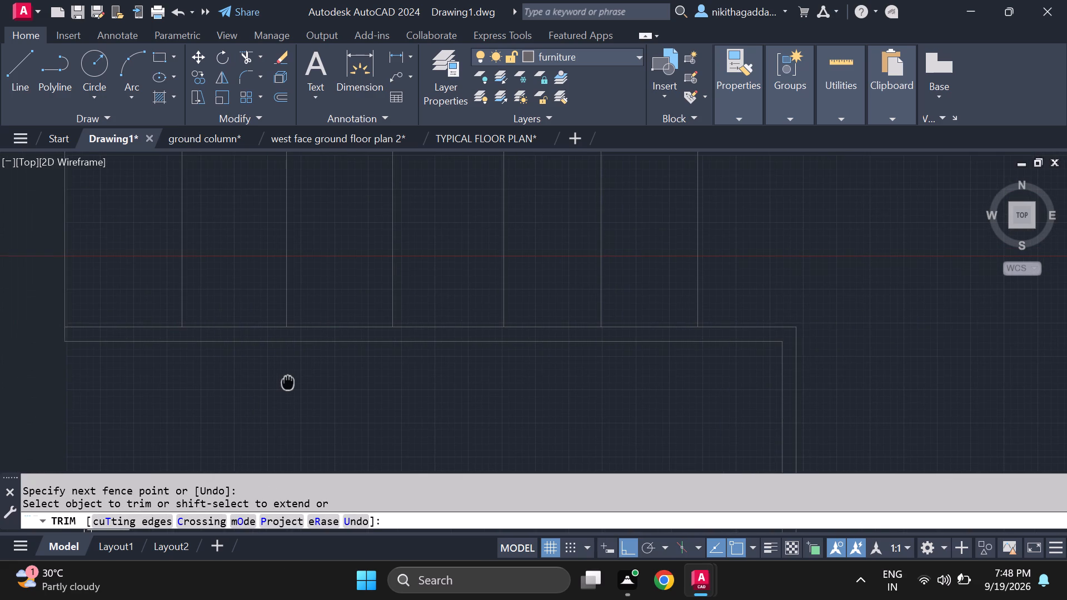
middle_drag(288, 381, 375, 335)
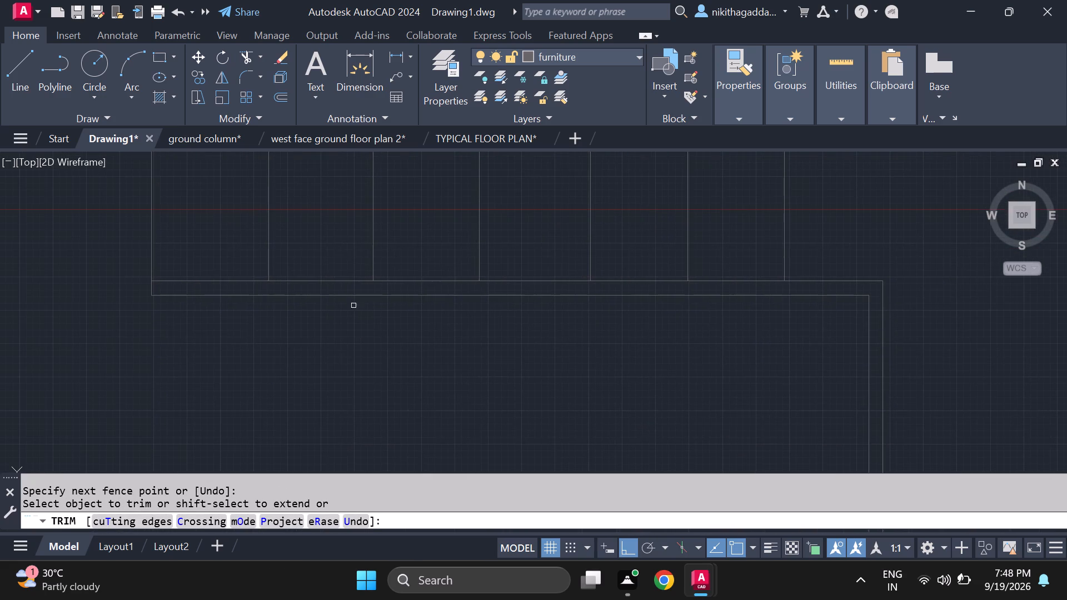
scroll(403, 329, down, 4)
middle_drag(445, 385, 406, 234)
scroll(393, 317, up, 3)
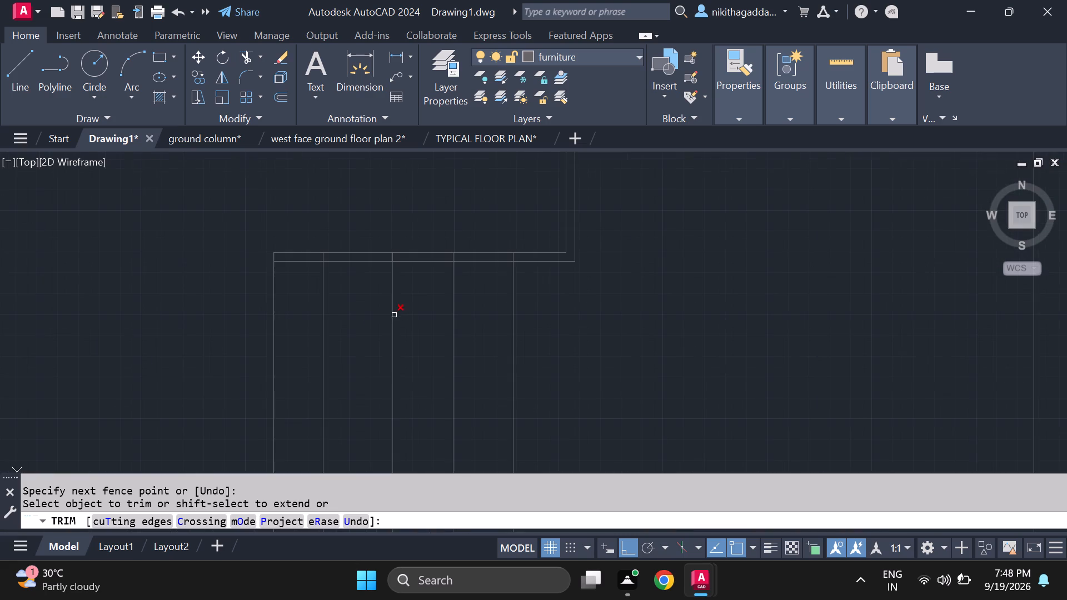
scroll(501, 249, up, 2)
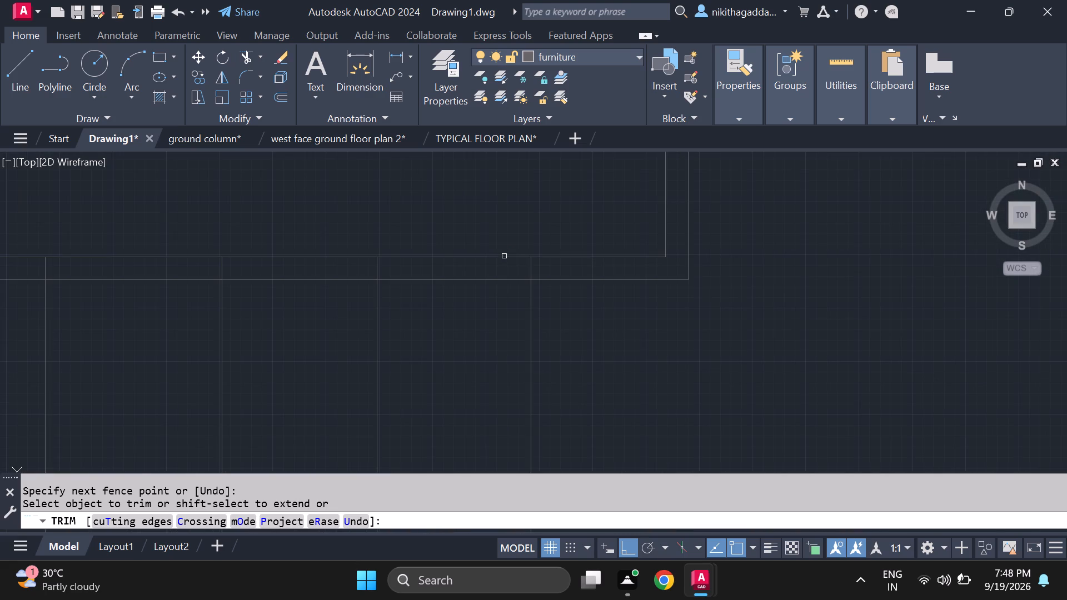
scroll(512, 288, down, 3)
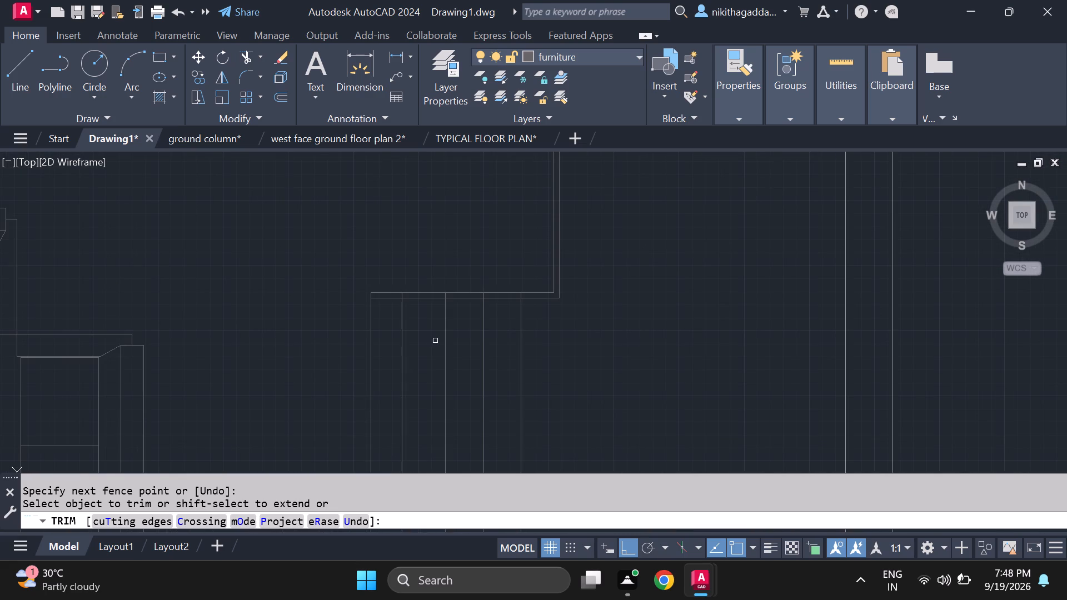
scroll(481, 336, up, 2)
middle_drag(546, 259, 545, 303)
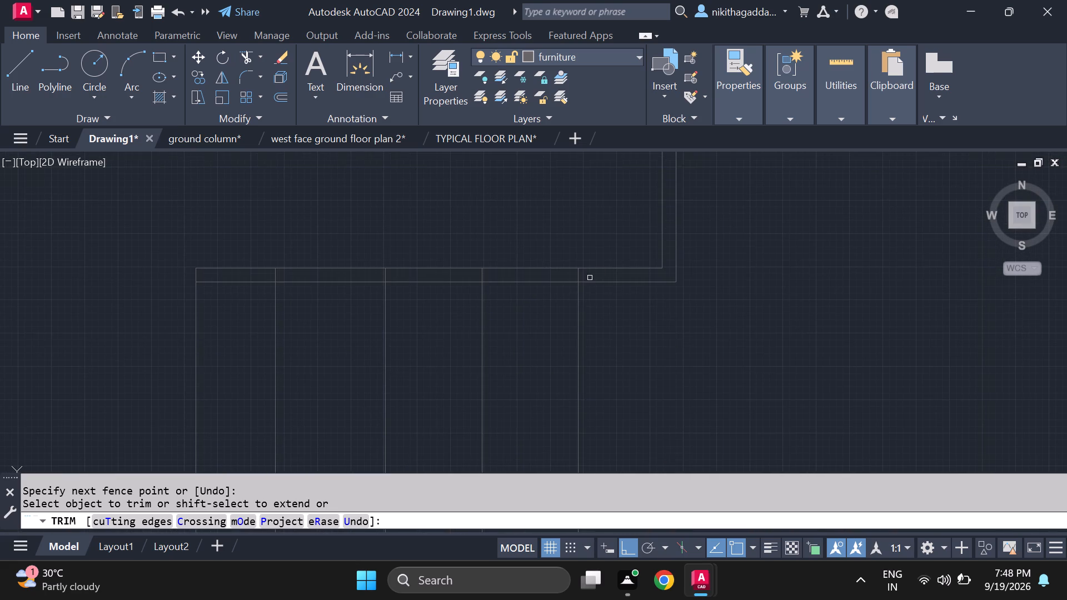
scroll(599, 273, up, 1)
drag(584, 275, 426, 280)
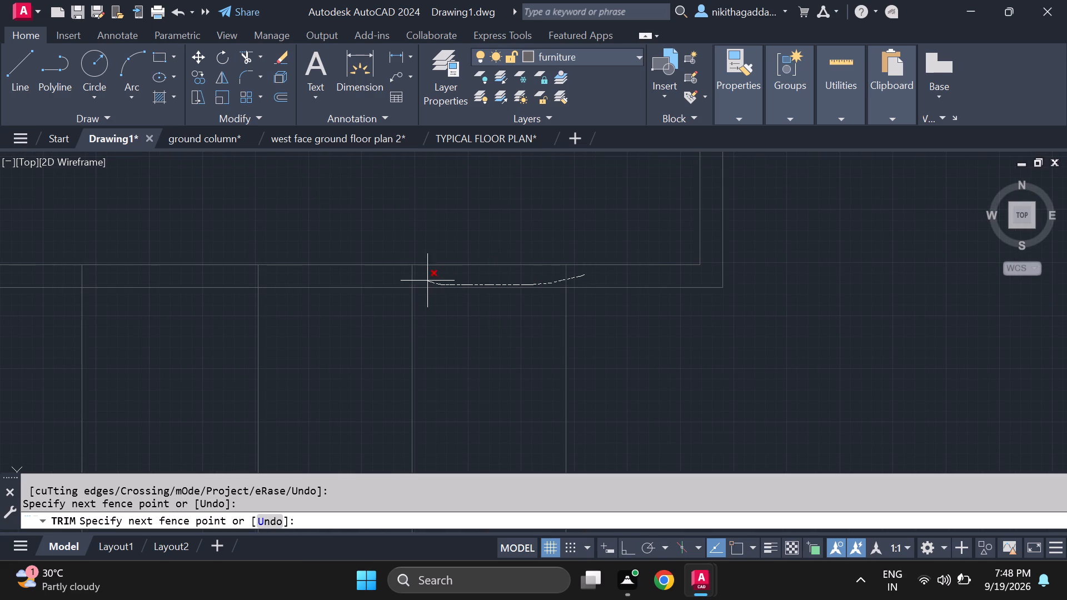
drag(426, 280, 48, 281)
scroll(82, 283, down, 3)
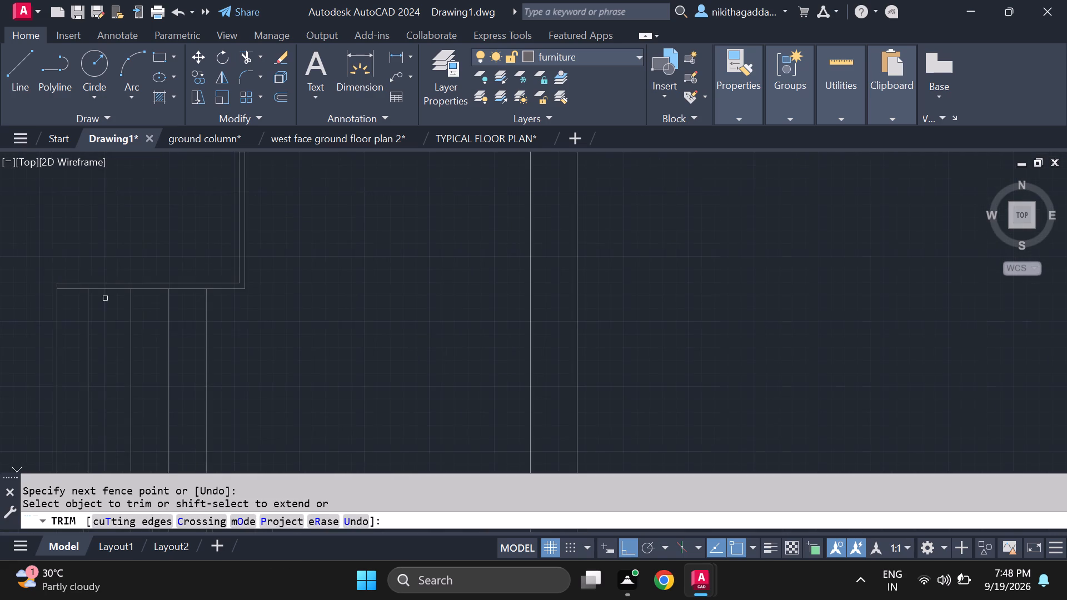
Trim away the vertical dividing lines that cross the inside of the stepped line's lower projection.
middle_drag(96, 311, 230, 296)
middle_drag(300, 404, 333, 214)
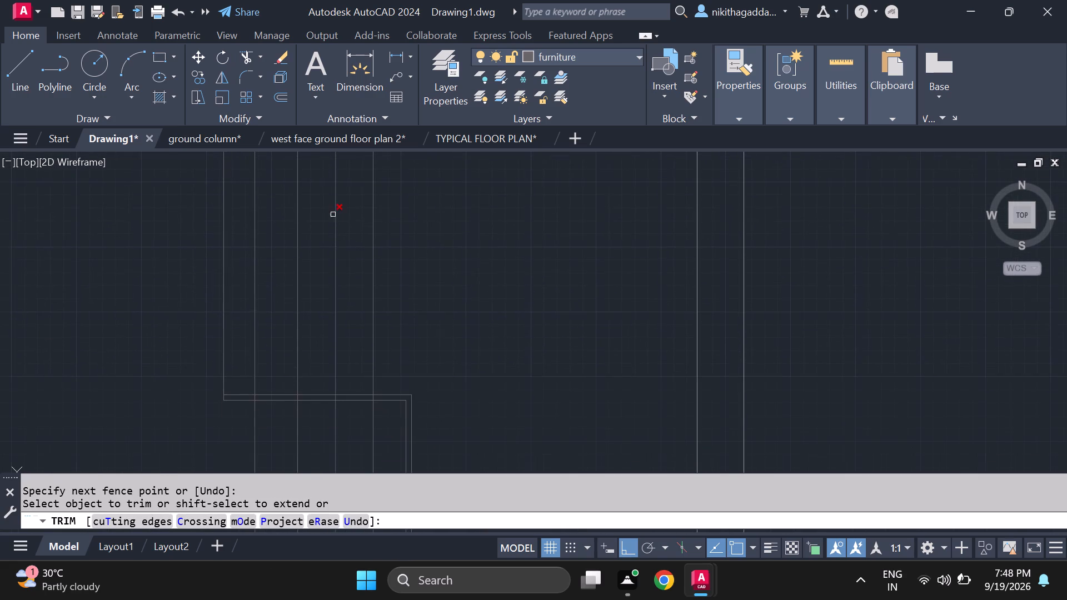
scroll(362, 323, down, 3)
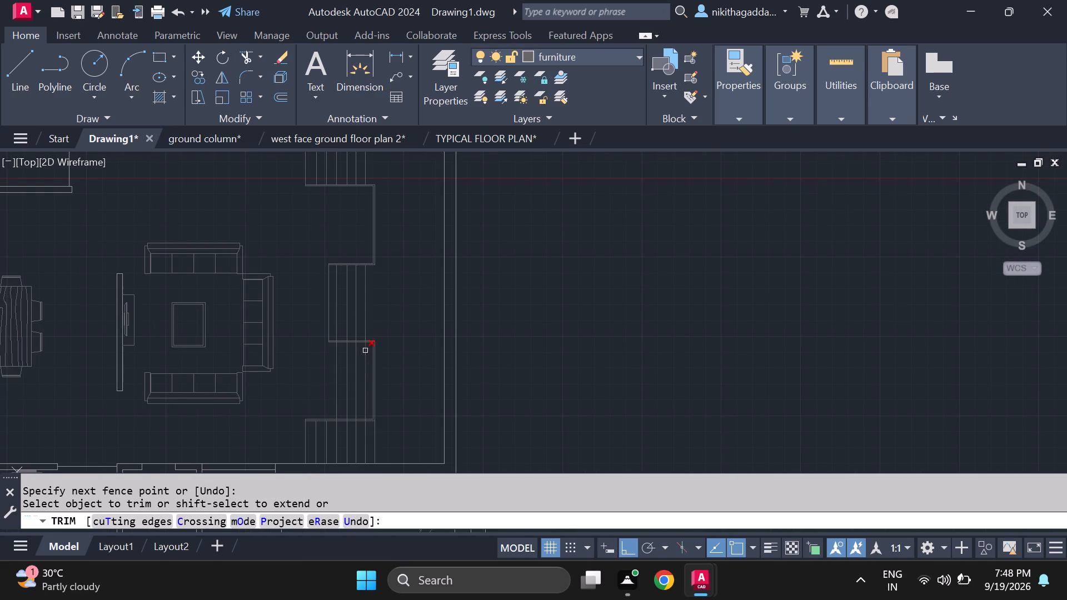
middle_drag(339, 376, 335, 331)
scroll(336, 328, up, 2)
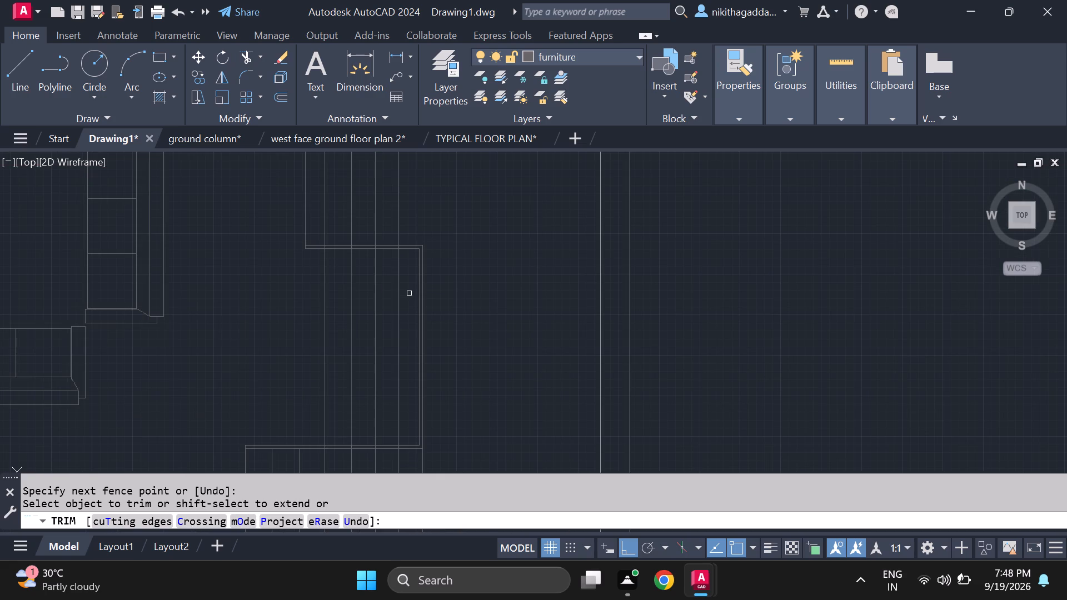
drag(408, 292, 268, 307)
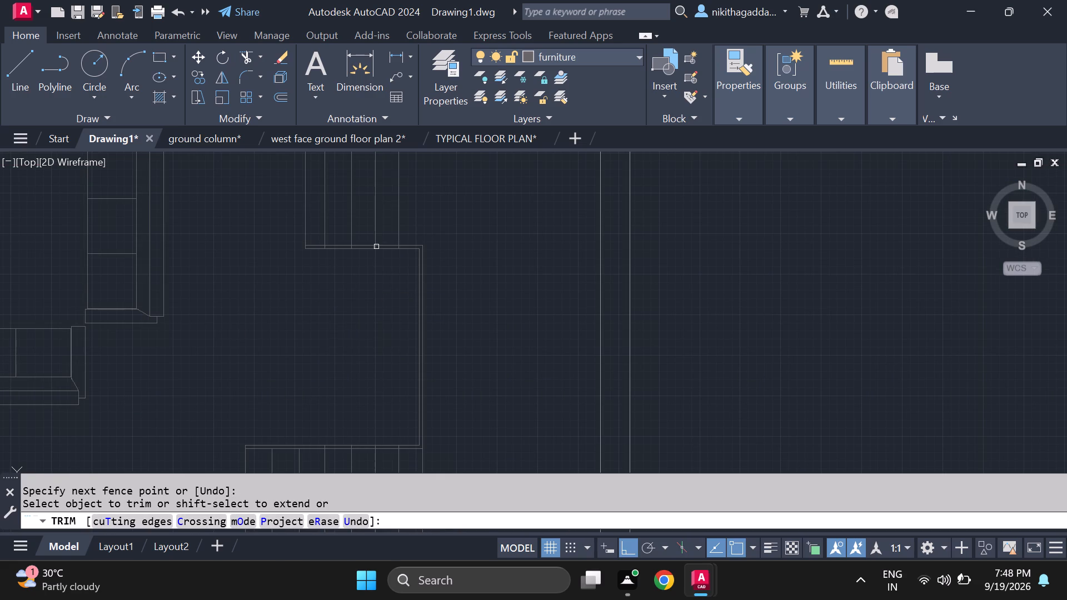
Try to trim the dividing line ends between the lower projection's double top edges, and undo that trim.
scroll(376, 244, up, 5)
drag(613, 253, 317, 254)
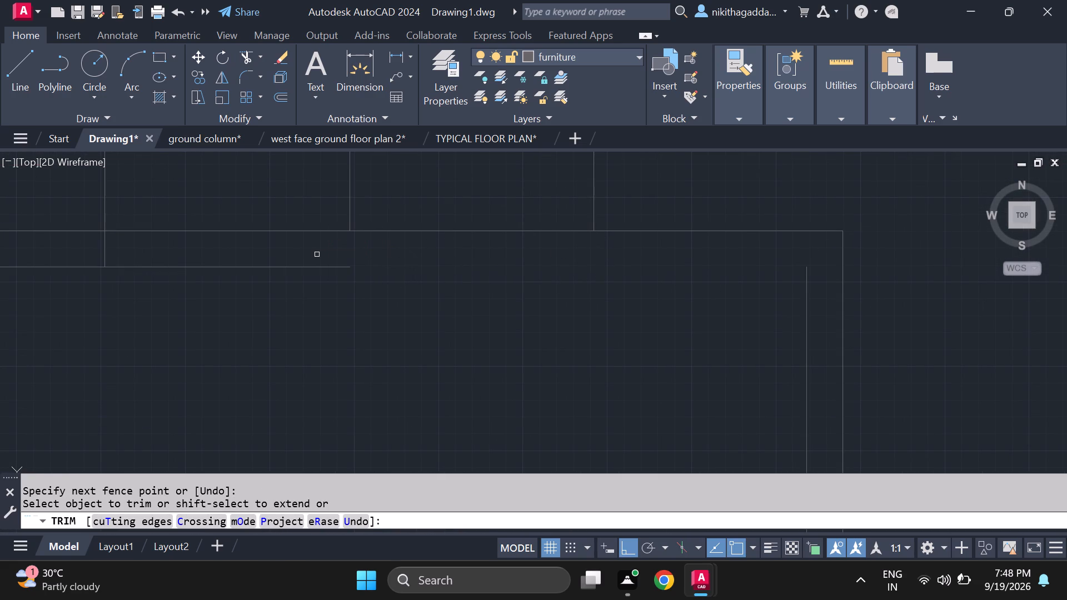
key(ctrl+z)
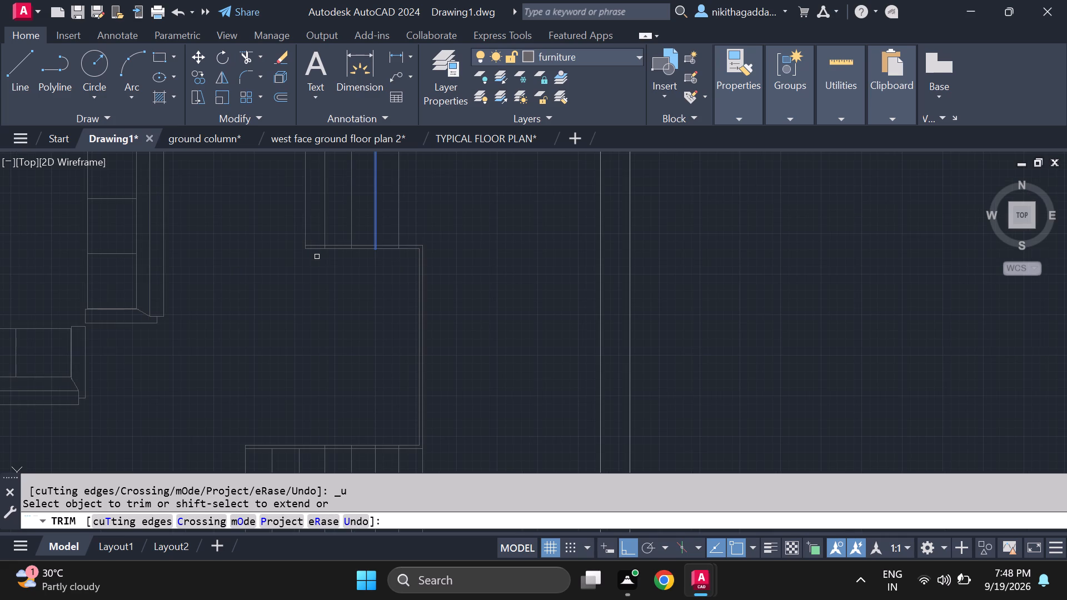
Trim the dividing line ends that stick into the thin gap between the lower projection's double top edges.
scroll(341, 233, up, 3)
scroll(451, 273, up, 2)
drag(787, 303, 784, 304)
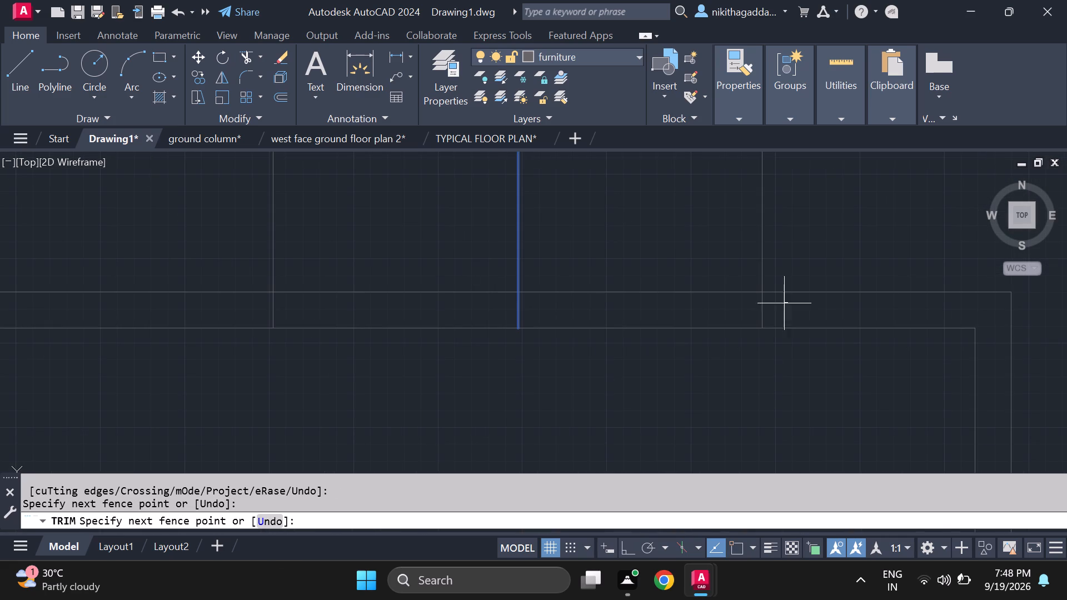
drag(784, 304, 208, 296)
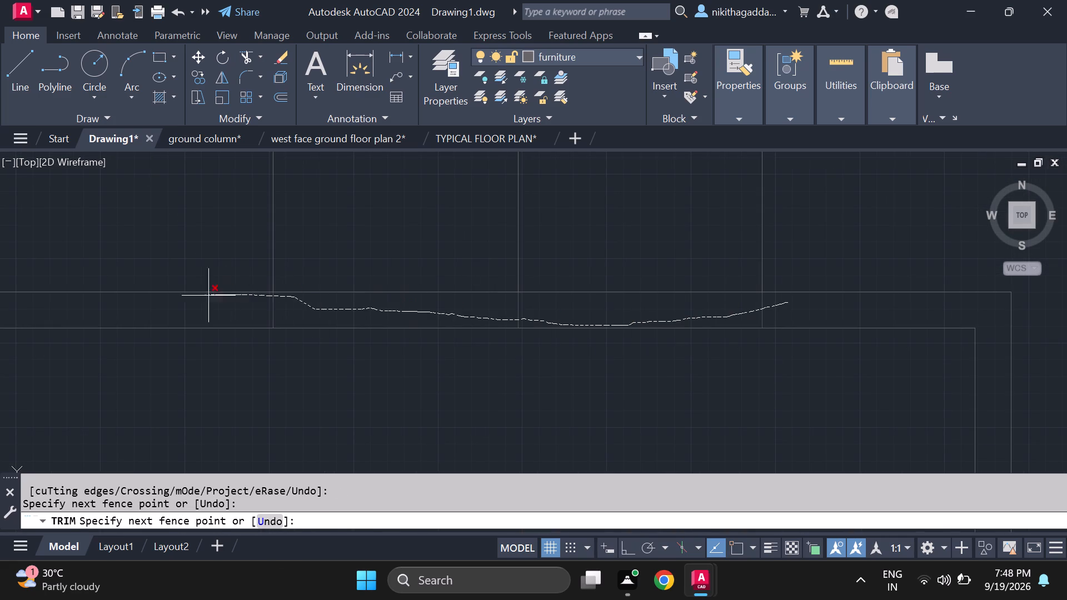
scroll(203, 301, down, 3)
middle_drag(195, 318, 413, 326)
scroll(371, 323, up, 2)
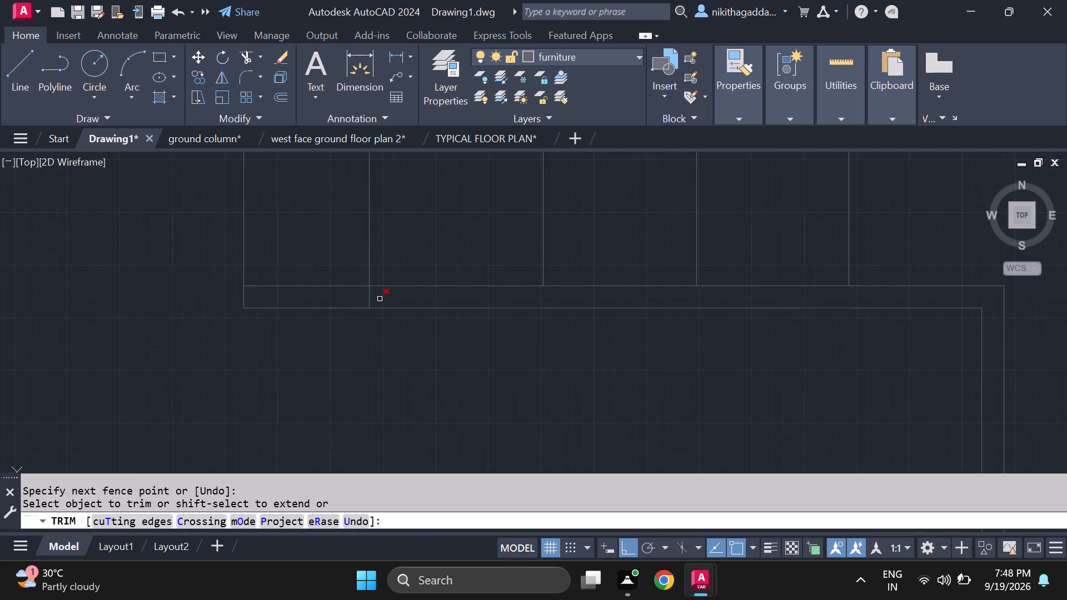
drag(380, 298, 347, 298)
Trim the two outermost dividing line ends that stick into the thin gap between the lower projection's double bottom edges.
scroll(391, 320, down, 3)
middle_drag(476, 377, 423, 270)
scroll(426, 291, down, 3)
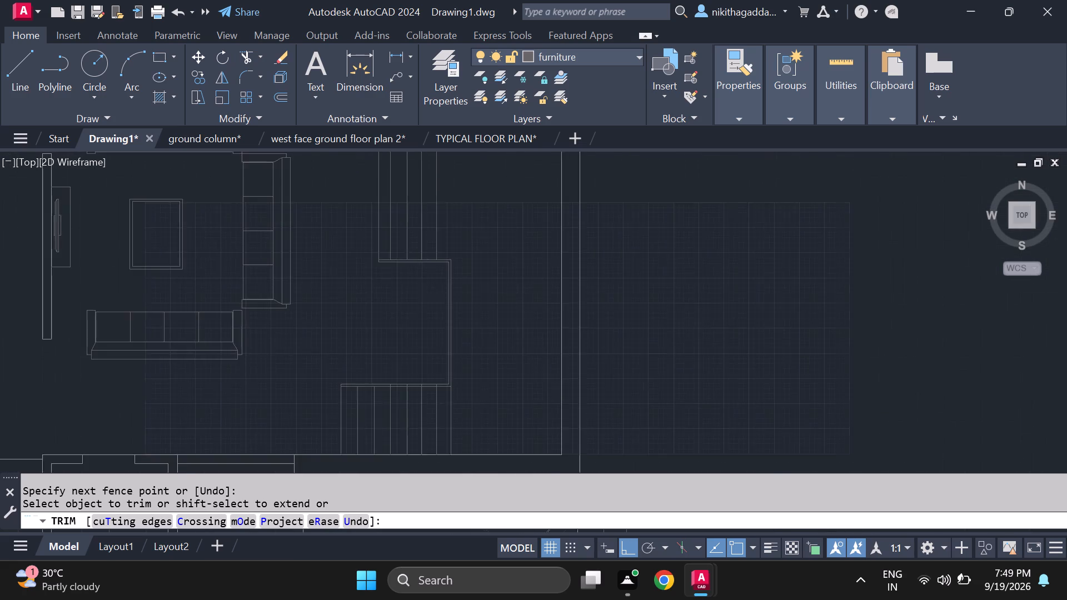
scroll(417, 370, up, 3)
scroll(446, 311, up, 4)
drag(567, 294, 420, 300)
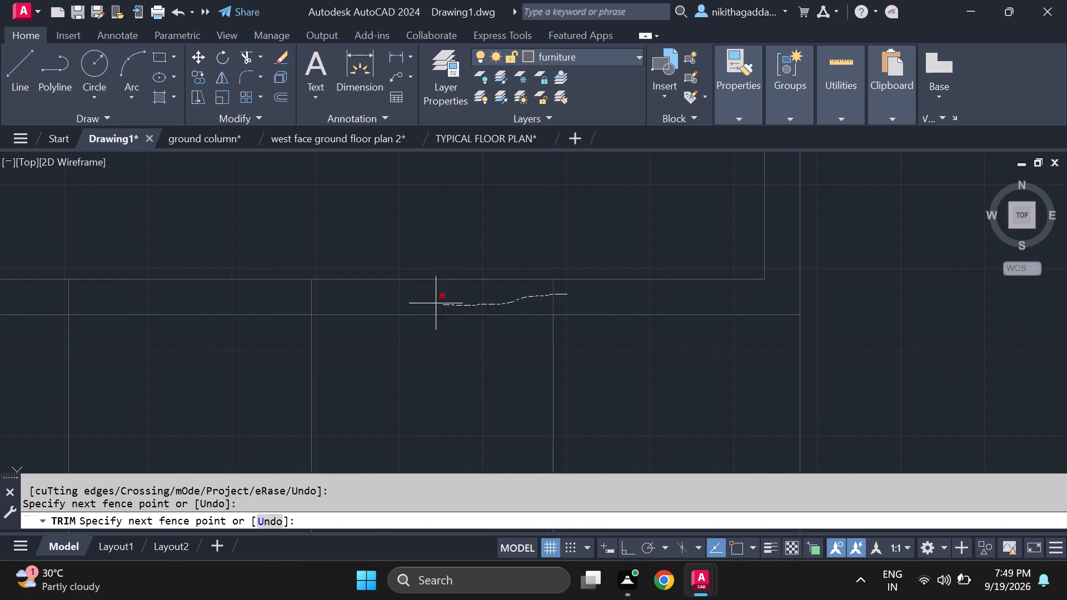
drag(420, 300, 268, 298)
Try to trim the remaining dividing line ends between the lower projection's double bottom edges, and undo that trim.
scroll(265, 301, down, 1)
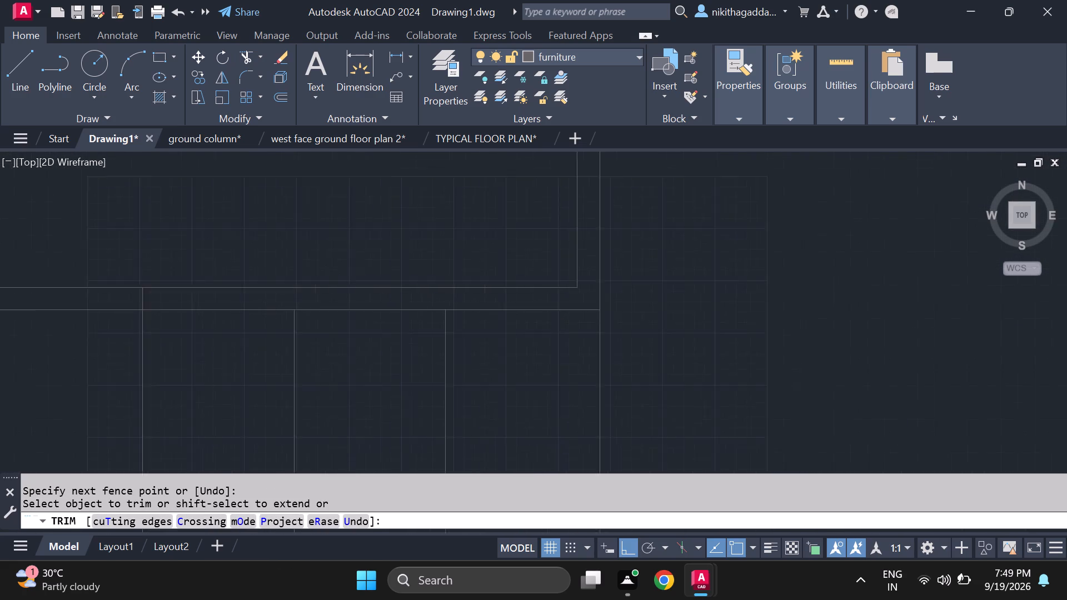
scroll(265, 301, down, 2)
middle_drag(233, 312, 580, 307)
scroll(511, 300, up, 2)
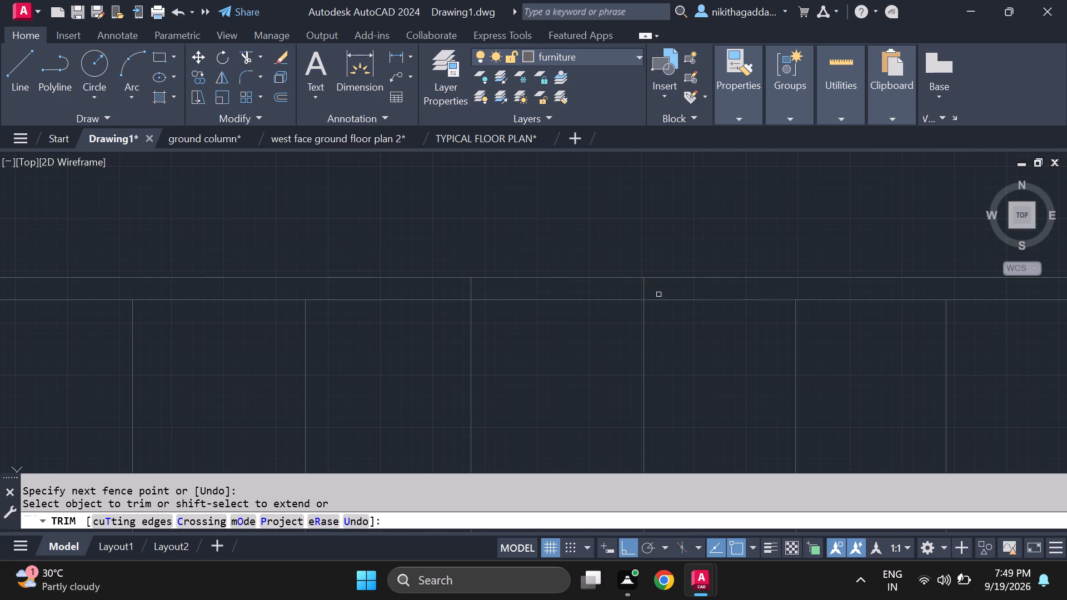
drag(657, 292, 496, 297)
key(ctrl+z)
Trim the two remaining dividing line ends in the gap between the lower projection's double bottom edges and finish trimming.
middle_drag(321, 375, 656, 366)
drag(418, 287, 284, 289)
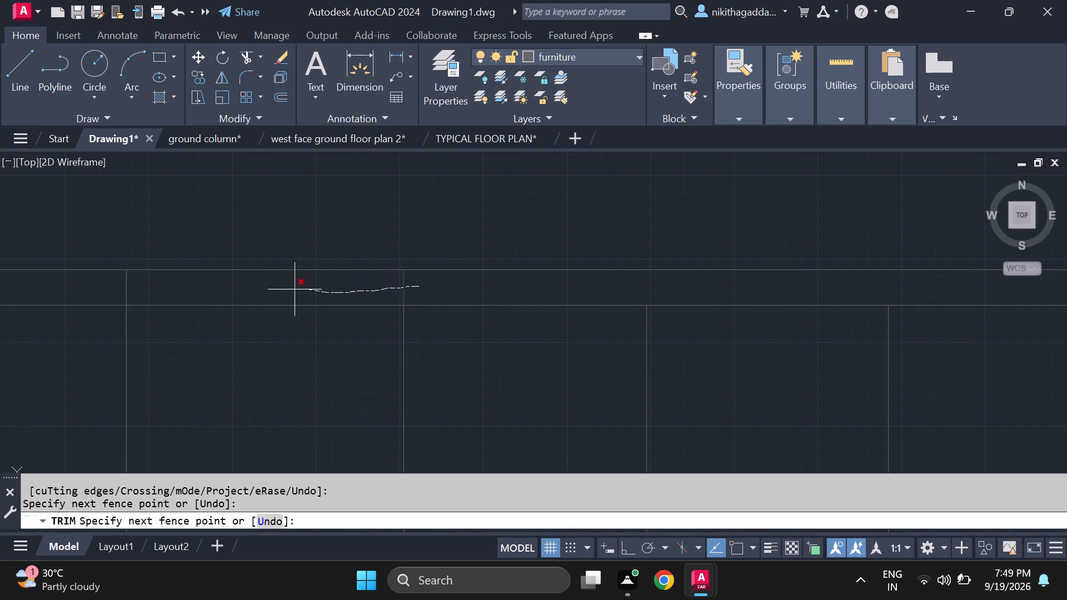
drag(284, 289, 89, 284)
scroll(223, 341, down, 4)
middle_drag(309, 317, 306, 299)
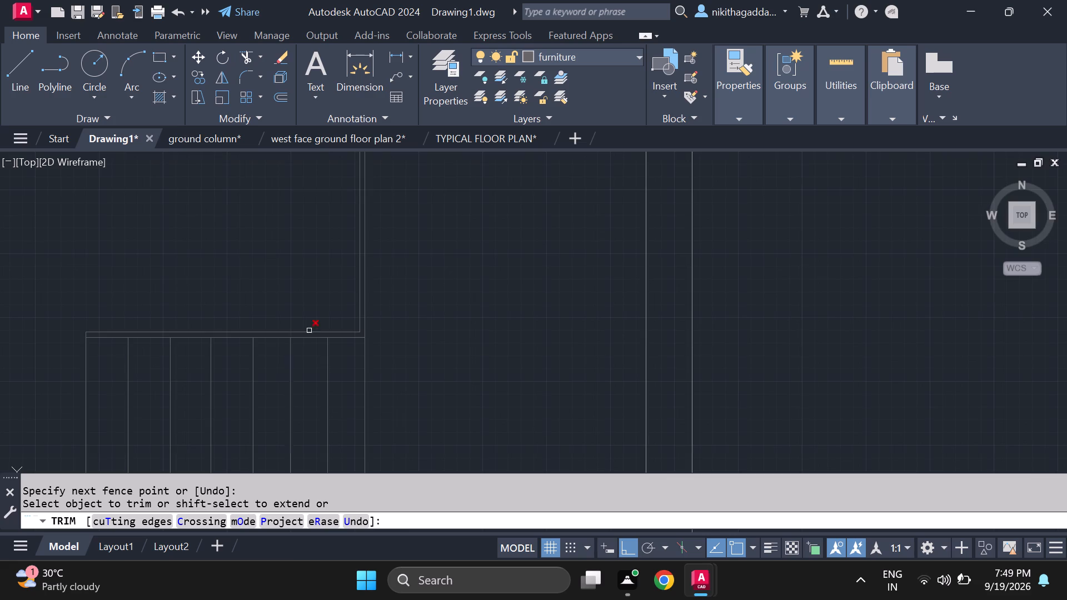
middle_drag(306, 299, 292, 166)
scroll(301, 277, down, 2)
scroll(338, 224, down, 1)
middle_drag(349, 211, 386, 363)
scroll(388, 383, down, 1)
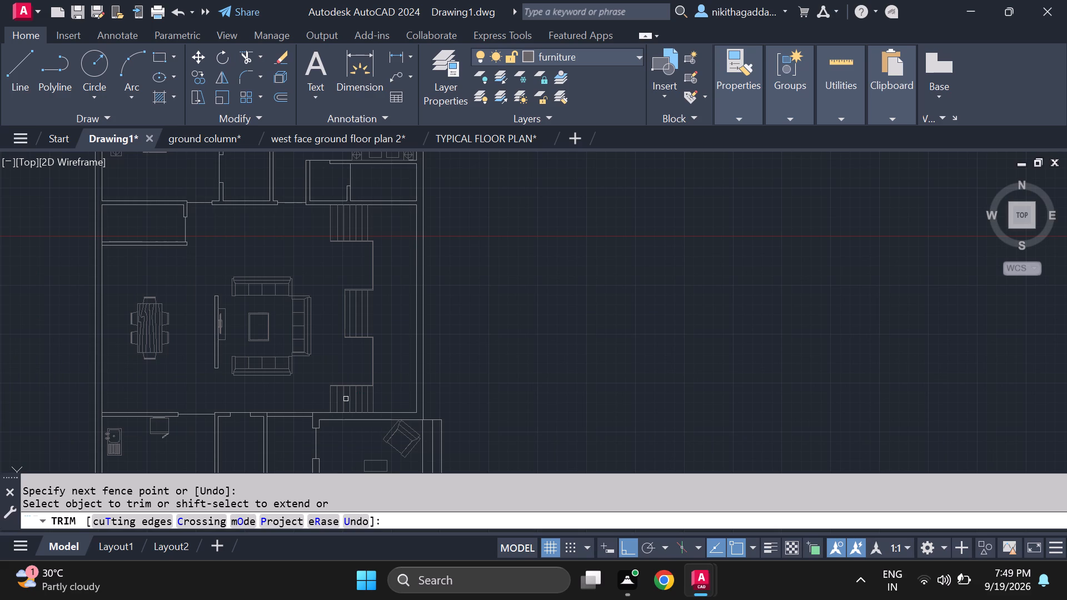
key(Escape)
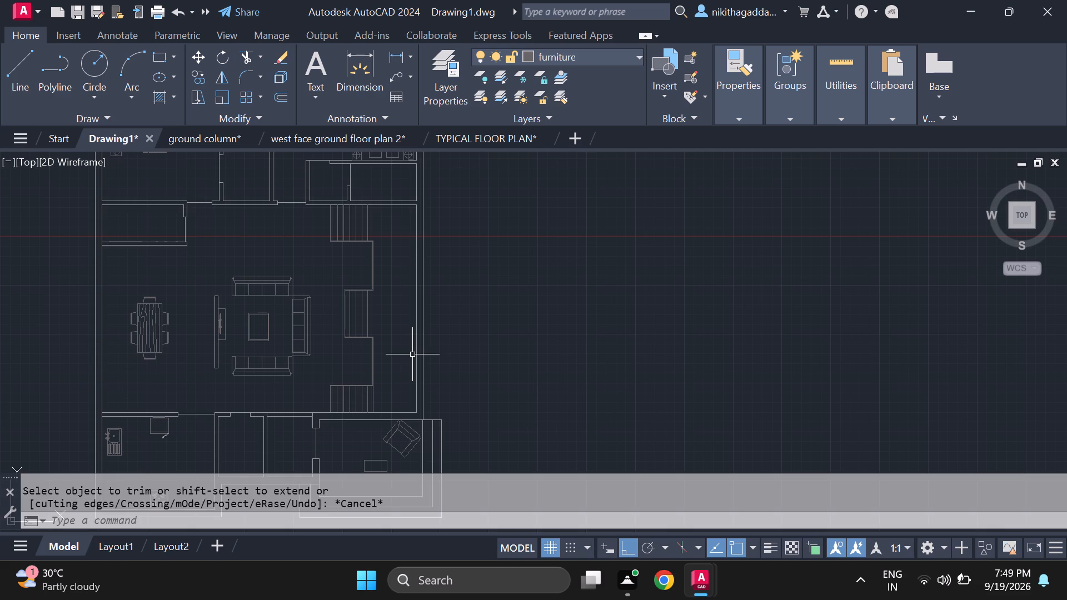
Draw a vertical line closing the open east side of the middle dividing-line group, joining the upper and lower projections' outer corners.
key(l)
key(Return)
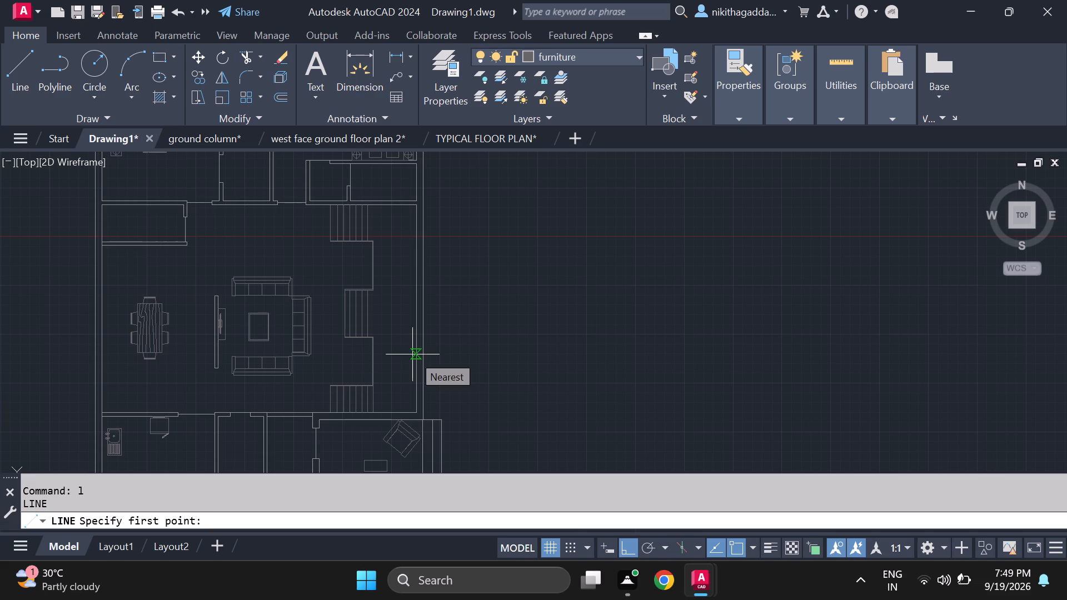
scroll(378, 402, up, 2)
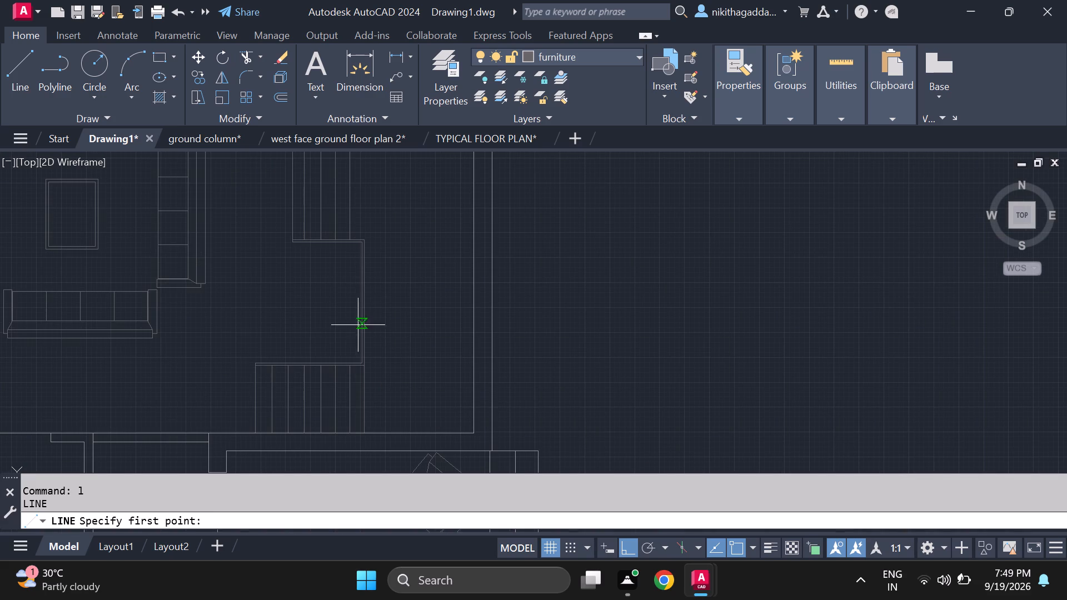
middle_drag(377, 264, 379, 292)
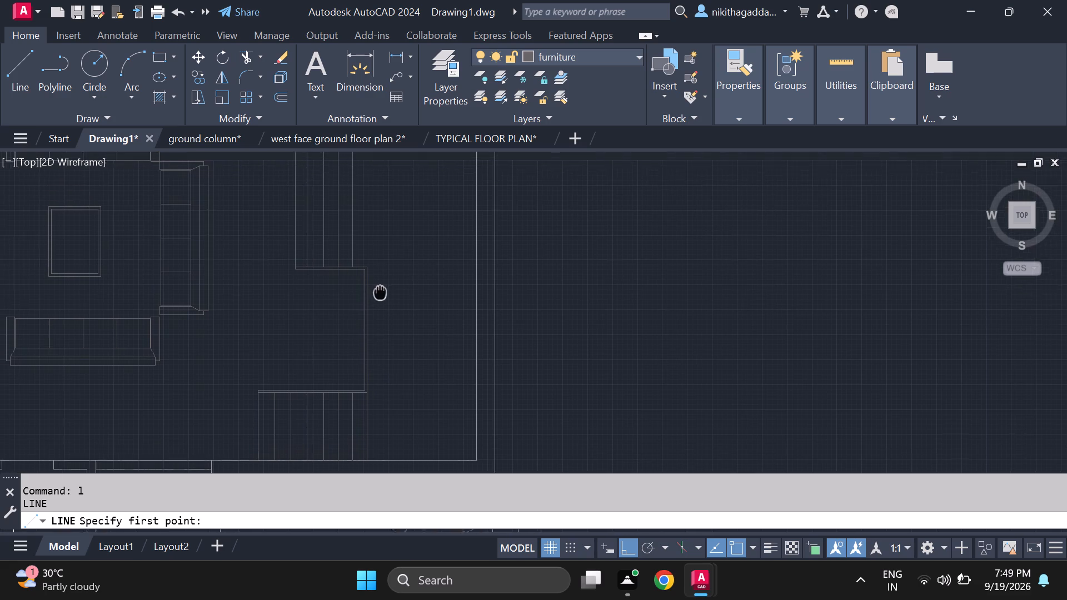
middle_drag(379, 292, 398, 362)
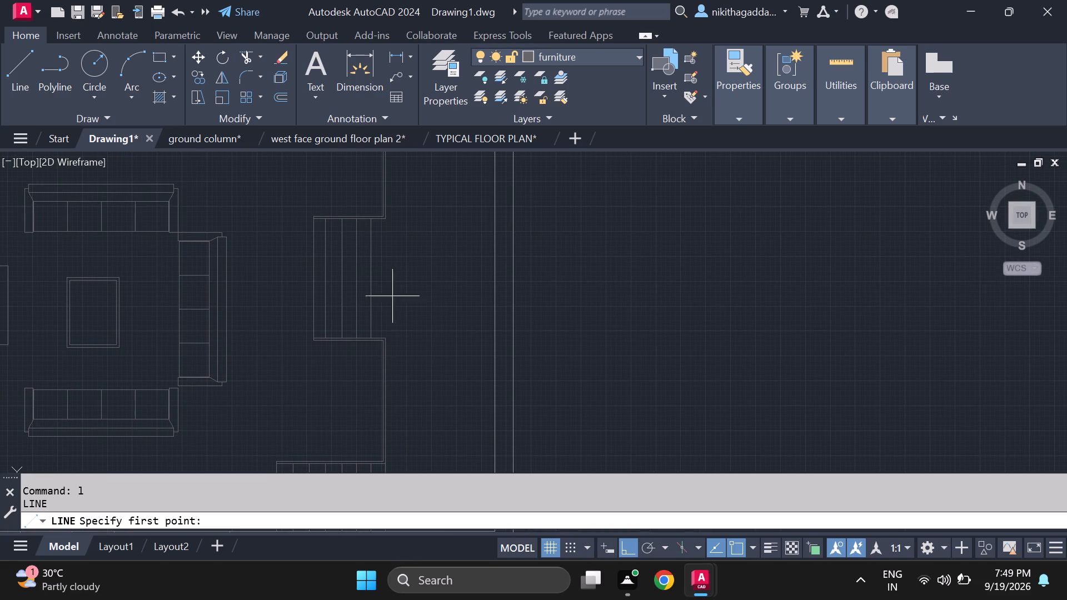
click(386, 223)
click(387, 336)
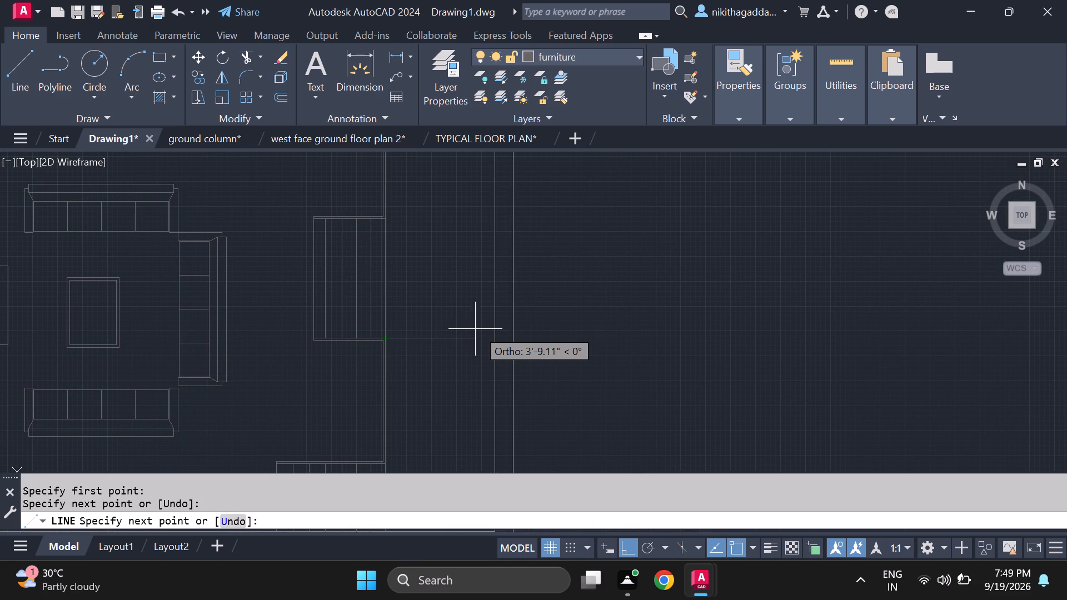
key(Escape)
Draw a horizontal line from the middle dividing-line group's upper east corner to the inner face of the hall's east wall.
key(l)
key(Return)
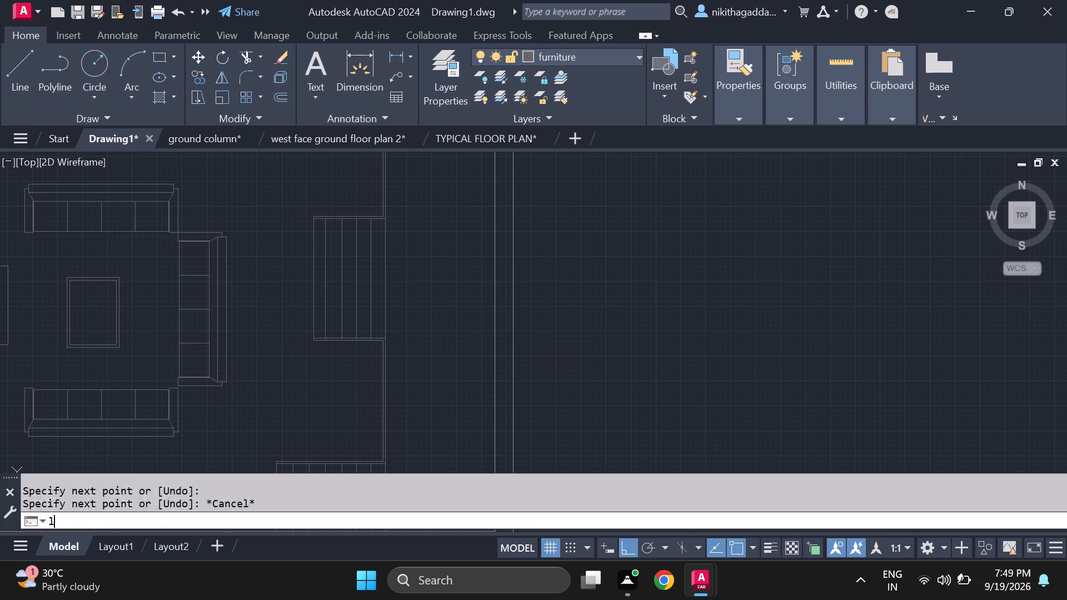
middle_drag(457, 300, 441, 402)
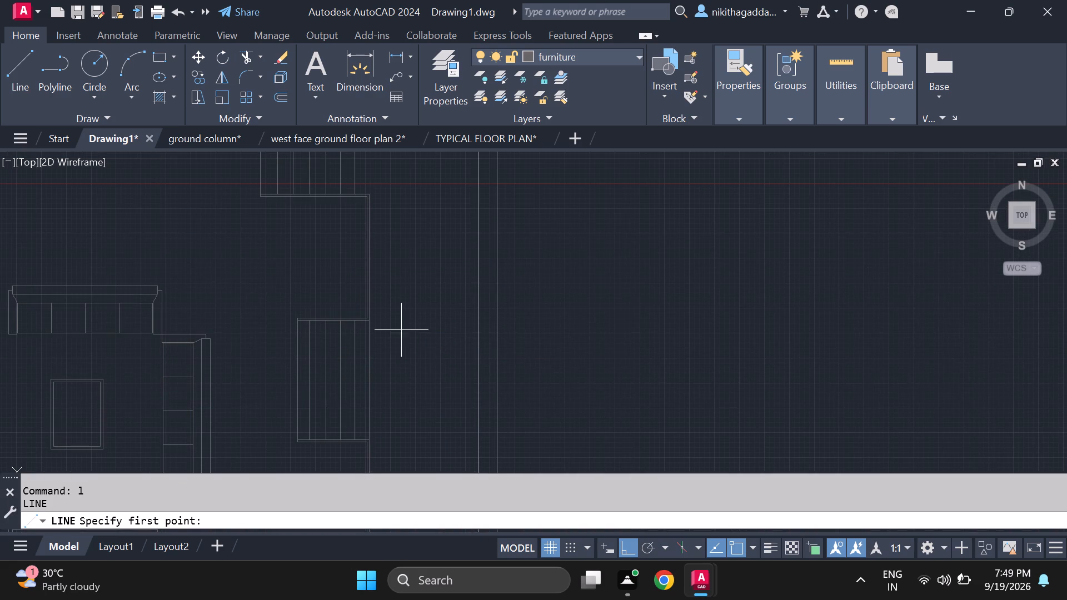
click(376, 318)
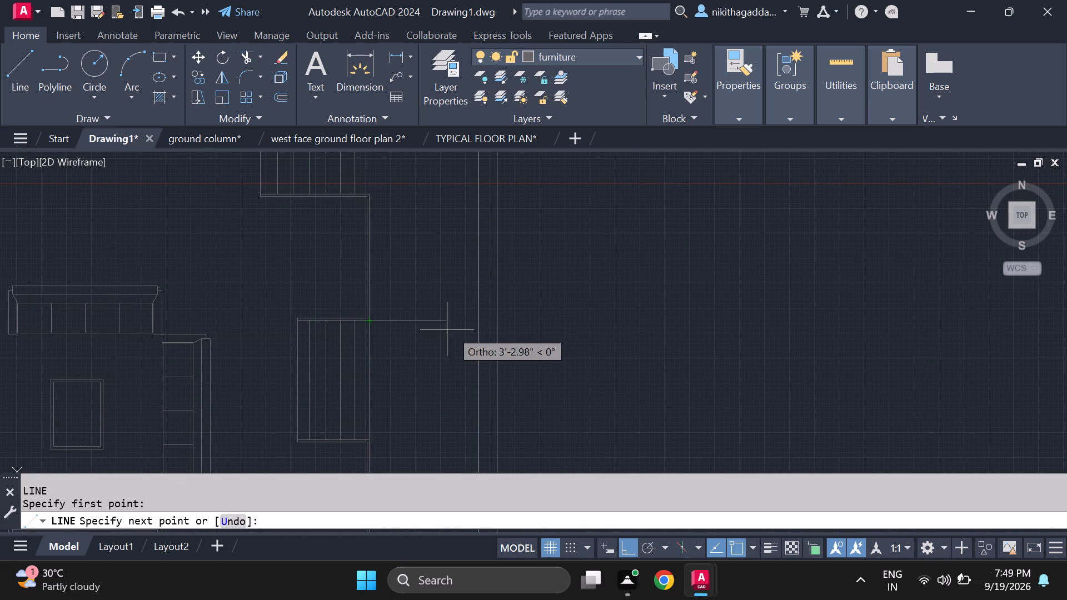
click(473, 327)
key(Return)
Draw two more horizontal lines above the first one, from the upper projection's outer vertical edge to the east wall.
key(Return)
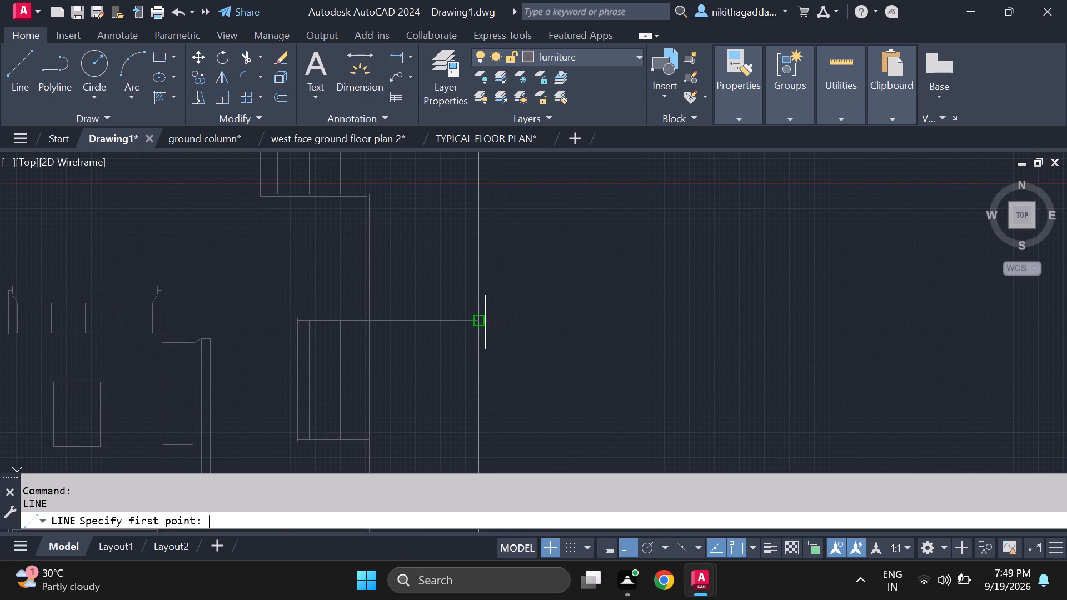
click(370, 305)
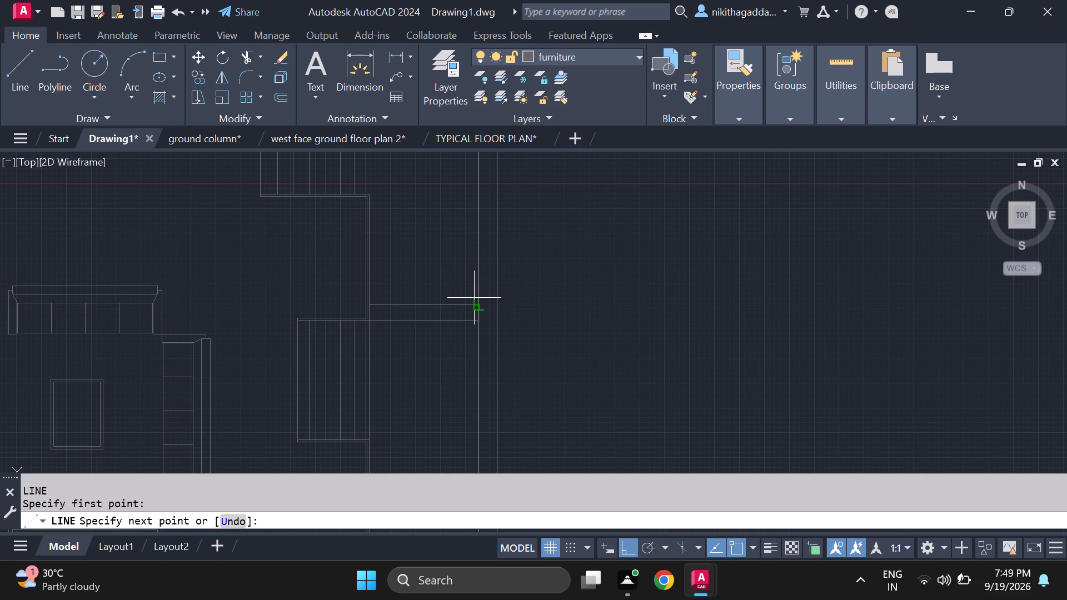
click(474, 298)
key(Return)
key(Return)
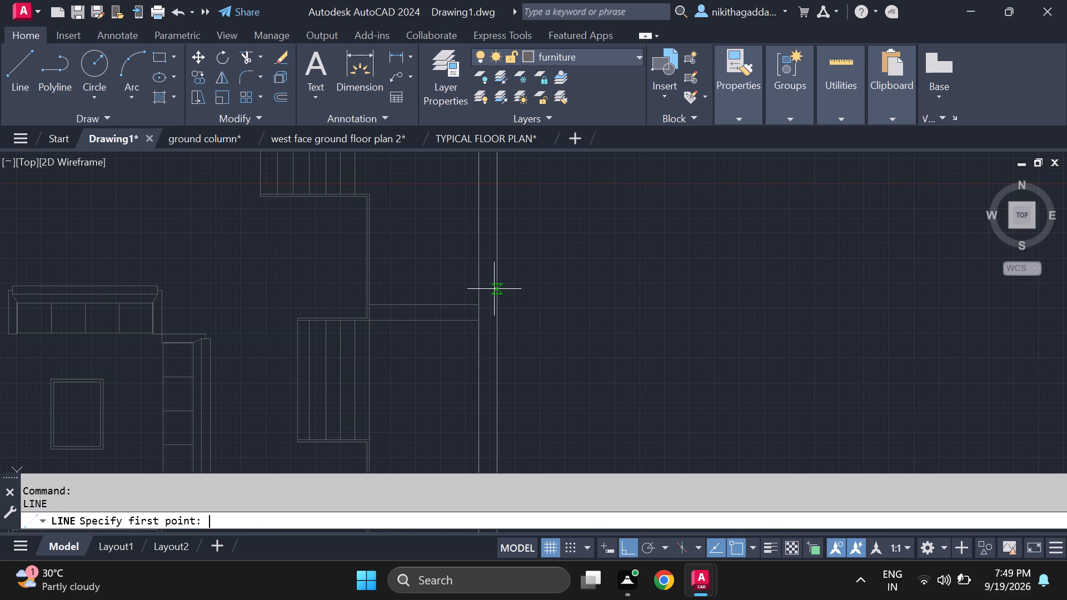
click(370, 284)
click(474, 284)
key(Return)
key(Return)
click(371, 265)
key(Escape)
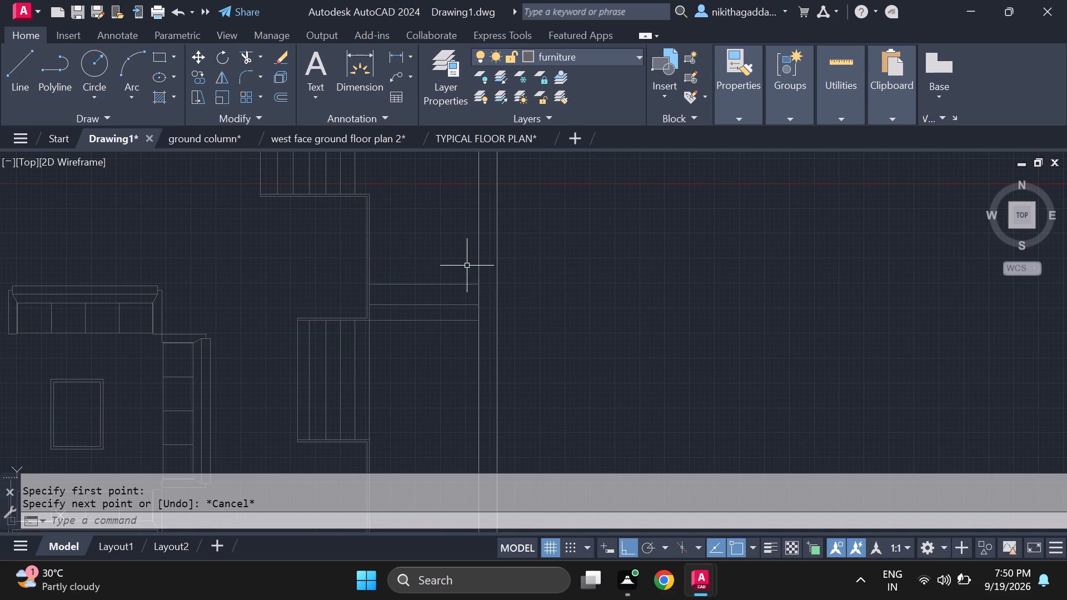
Draw a fourth horizontal line above the previous three, from the upper projection's outer edge to the east wall.
key(l)
key(Return)
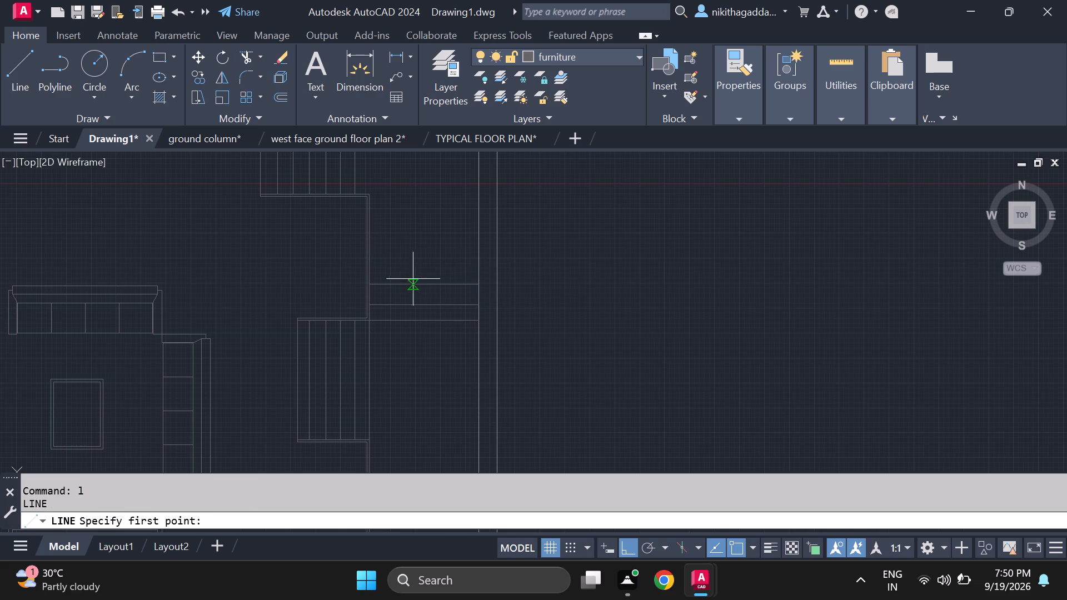
scroll(382, 269, up, 1)
click(362, 268)
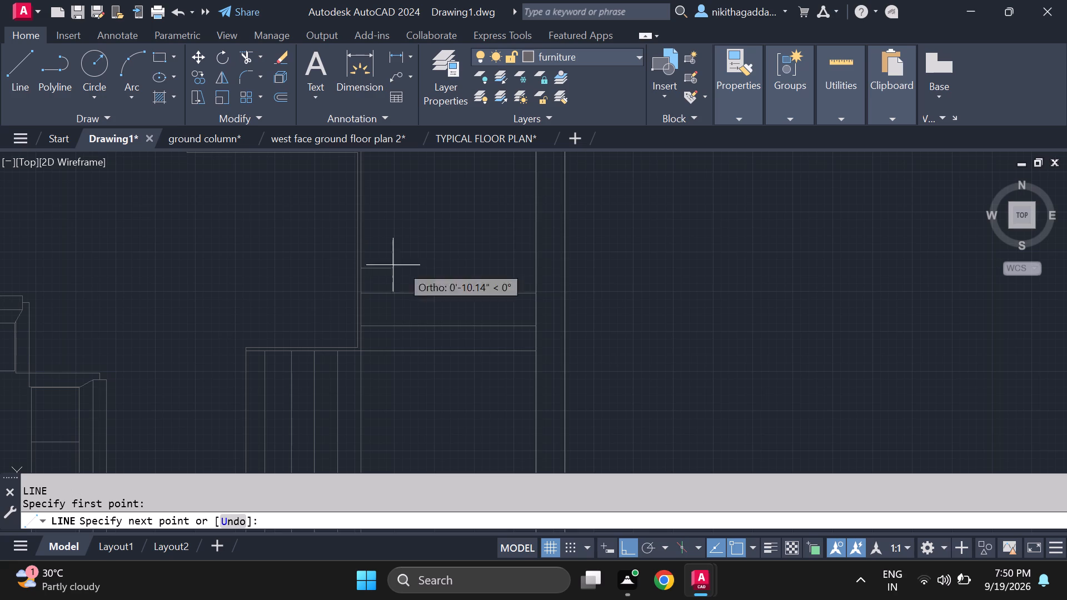
click(534, 262)
key(Return)
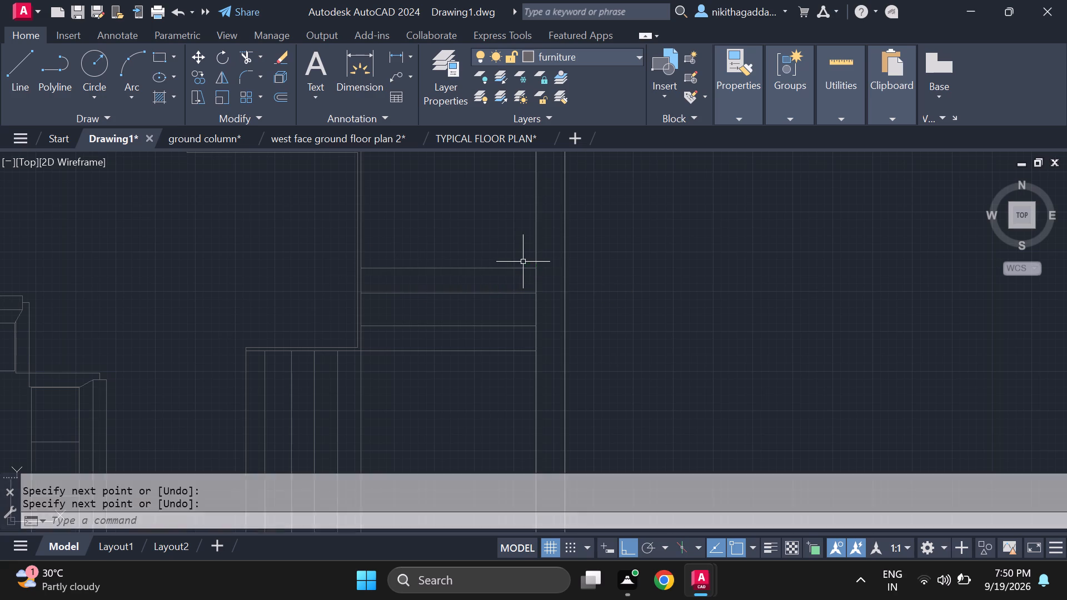
Draw a fifth and a sixth horizontal line above the others, from the upper projection's outer edge to the east wall.
key(Return)
scroll(477, 241, down, 1)
middle_drag(482, 231, 478, 299)
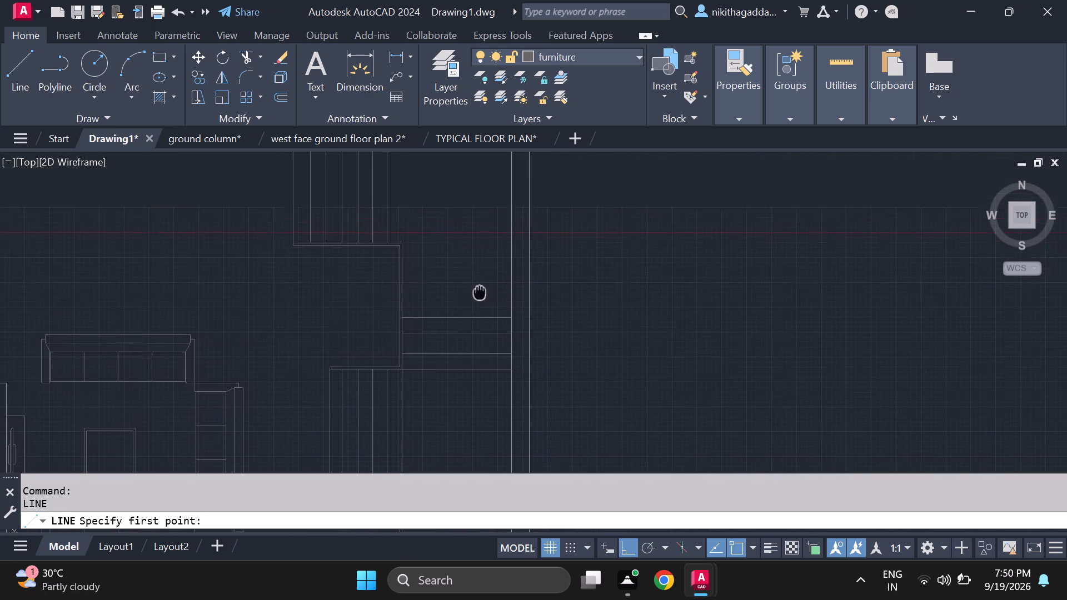
middle_drag(478, 299, 477, 302)
scroll(458, 303, up, 1)
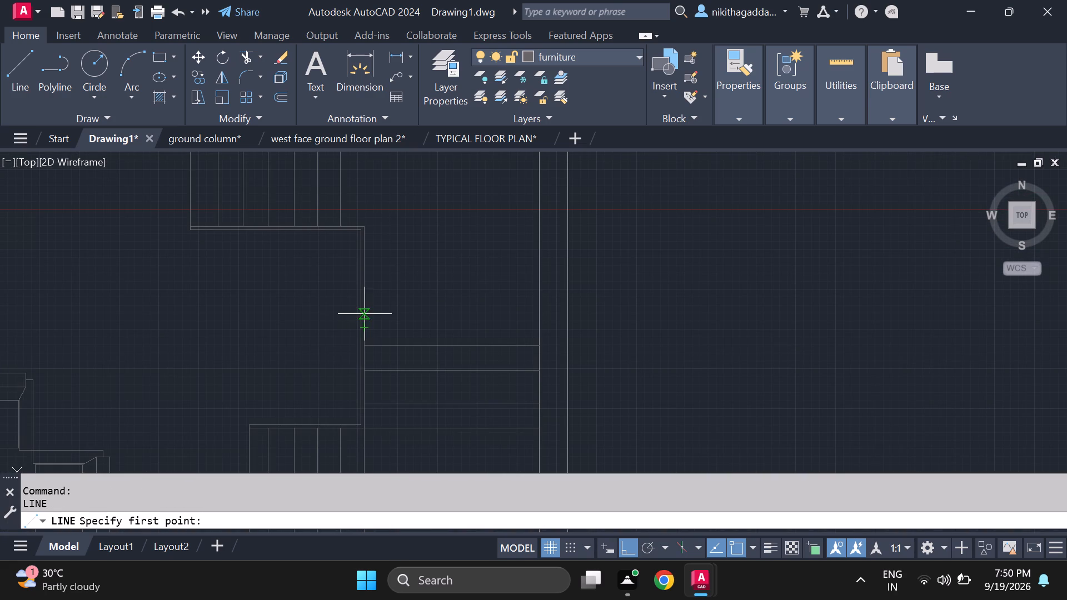
click(365, 314)
click(544, 315)
key(Return)
key(Return)
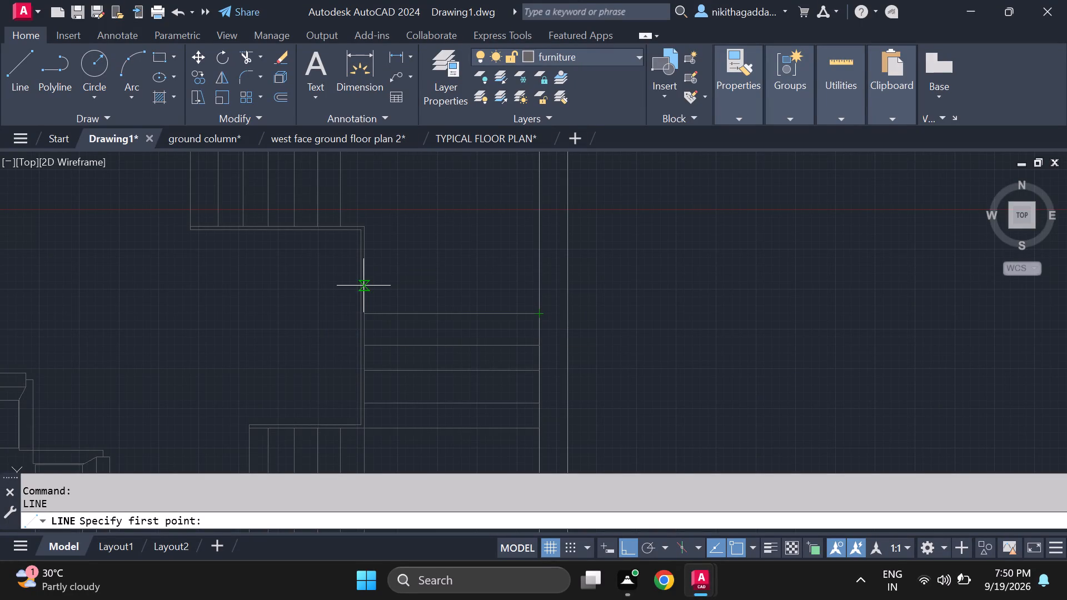
click(364, 282)
click(539, 274)
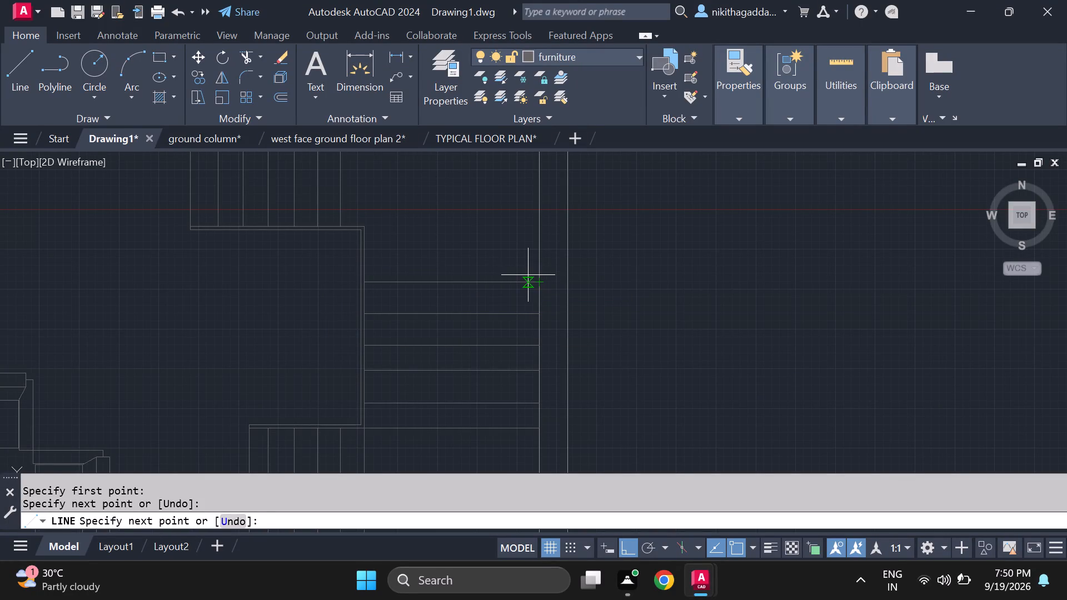
key(Return)
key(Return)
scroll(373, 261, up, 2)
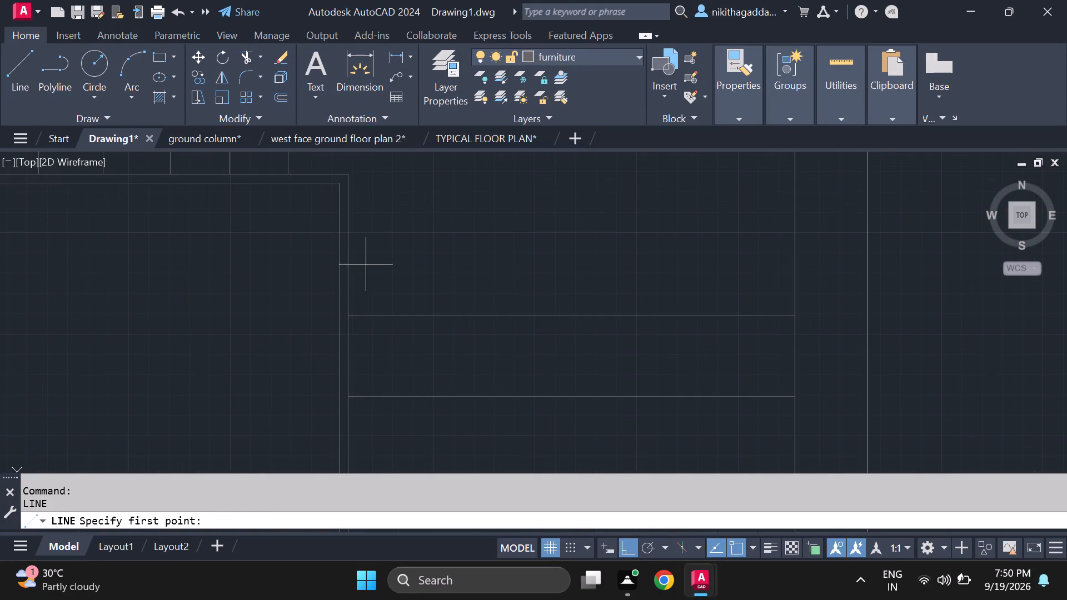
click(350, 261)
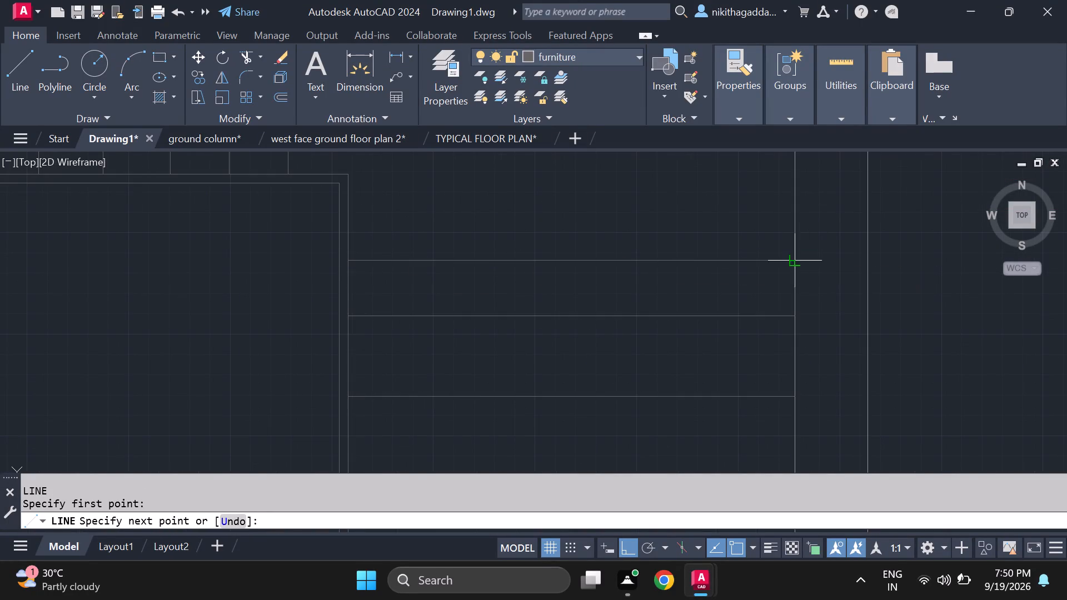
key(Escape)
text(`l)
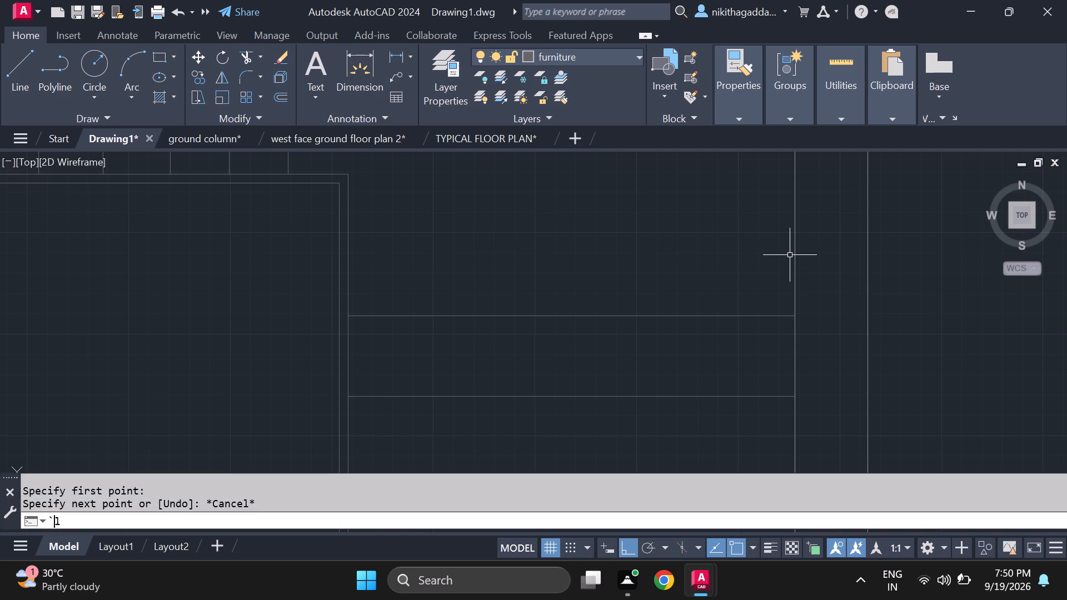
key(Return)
Draw a seventh horizontal line above the other six, from the upper projection's outer vertical edge to the east wall.
scroll(742, 270, down, 4)
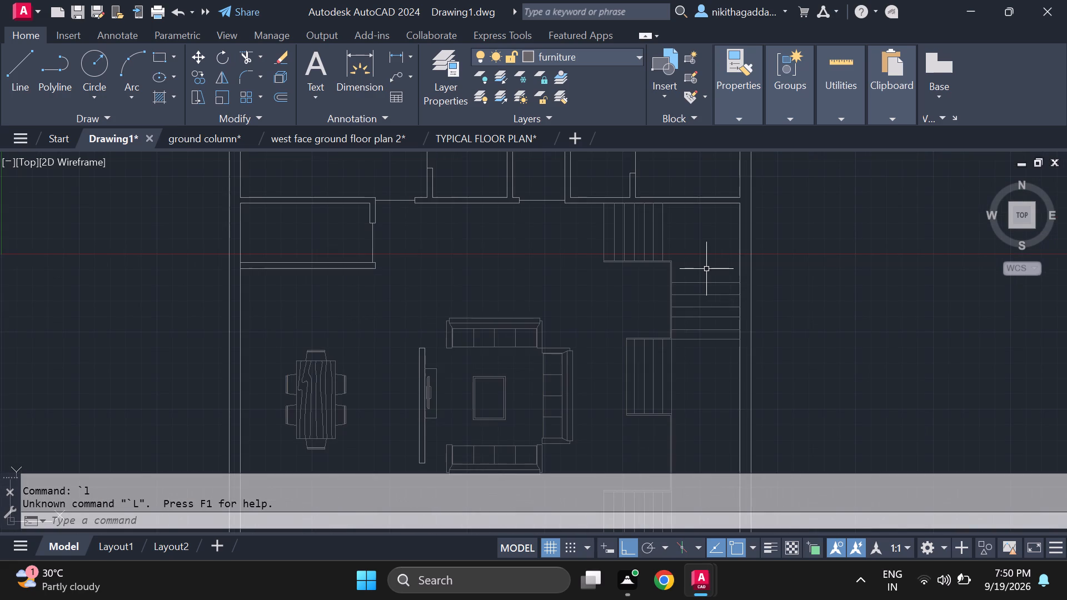
key(l)
key(Return)
scroll(713, 243, up, 1)
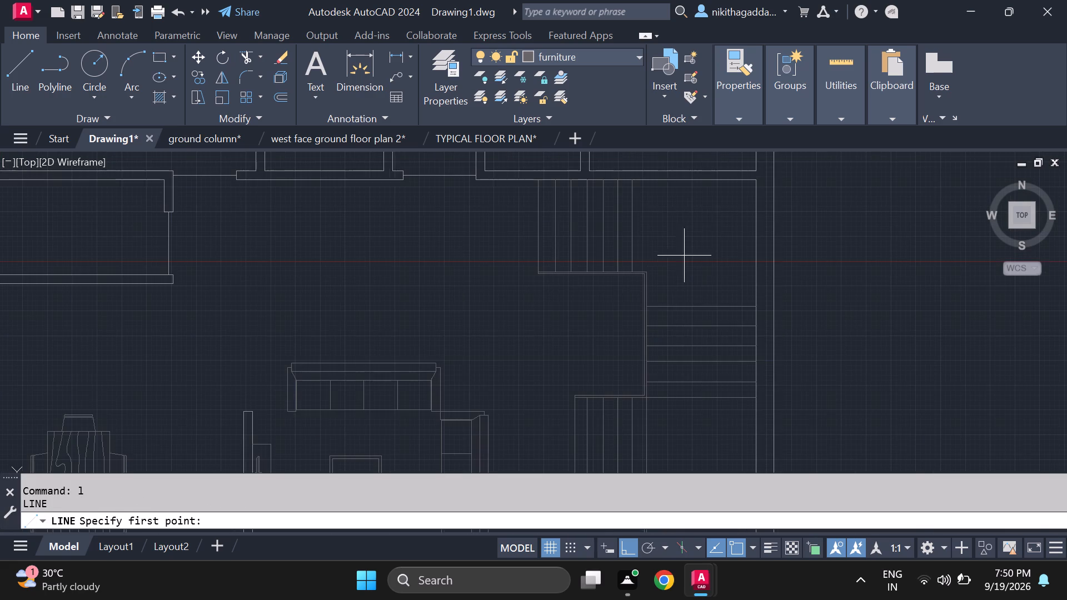
scroll(666, 271, up, 3)
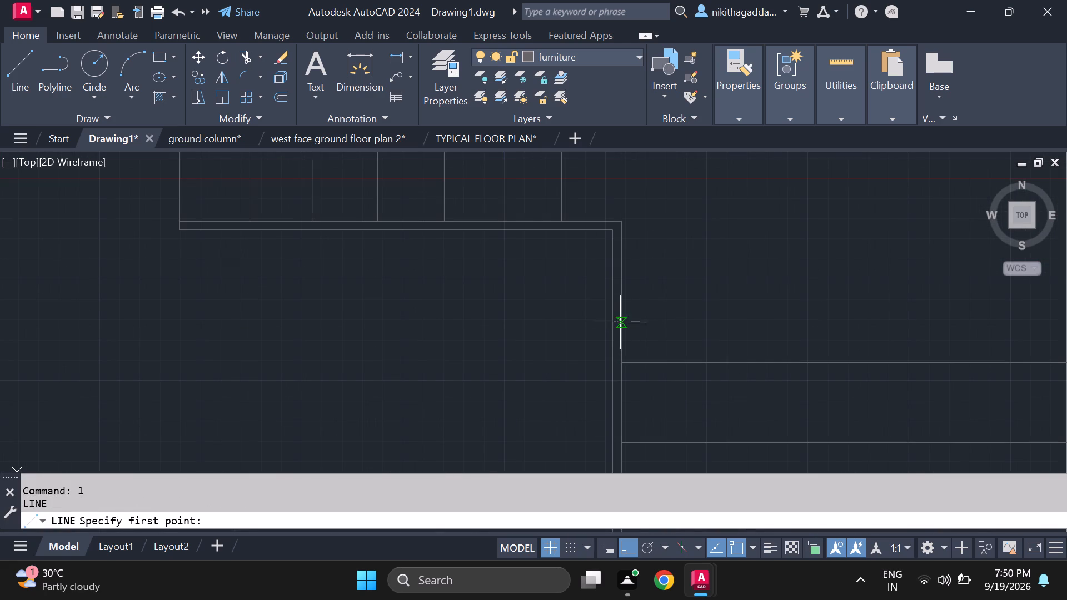
middle_drag(618, 311, 471, 321)
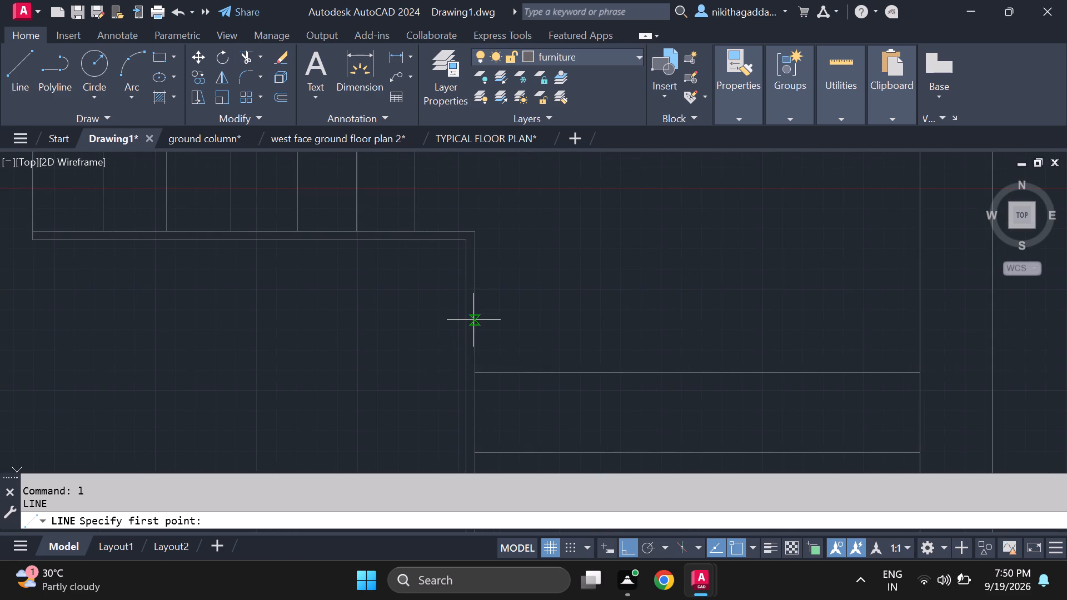
click(472, 312)
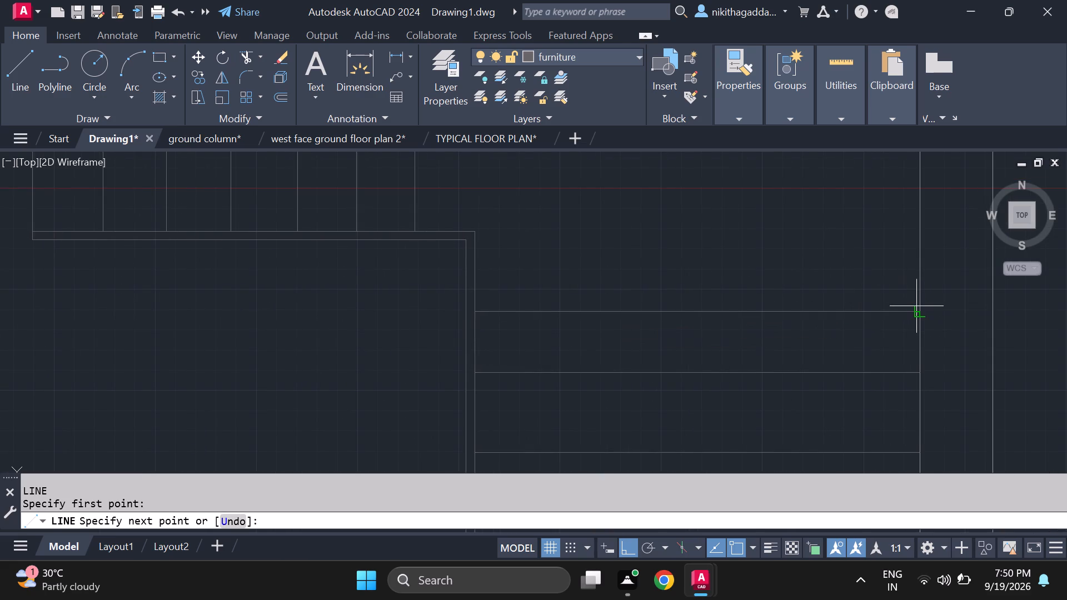
click(916, 306)
key(Escape)
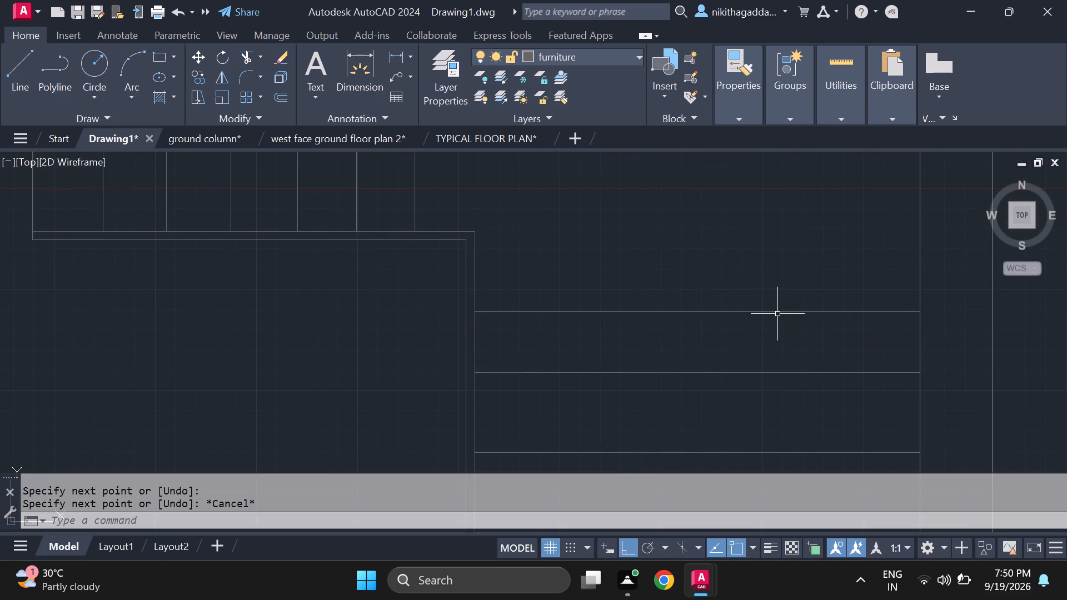
Copy the seven horizontal lines down along the east wall so the lowest one aligns with the top of the lower dividing-line group.
scroll(710, 351, down, 4)
middle_drag(707, 399, 652, 334)
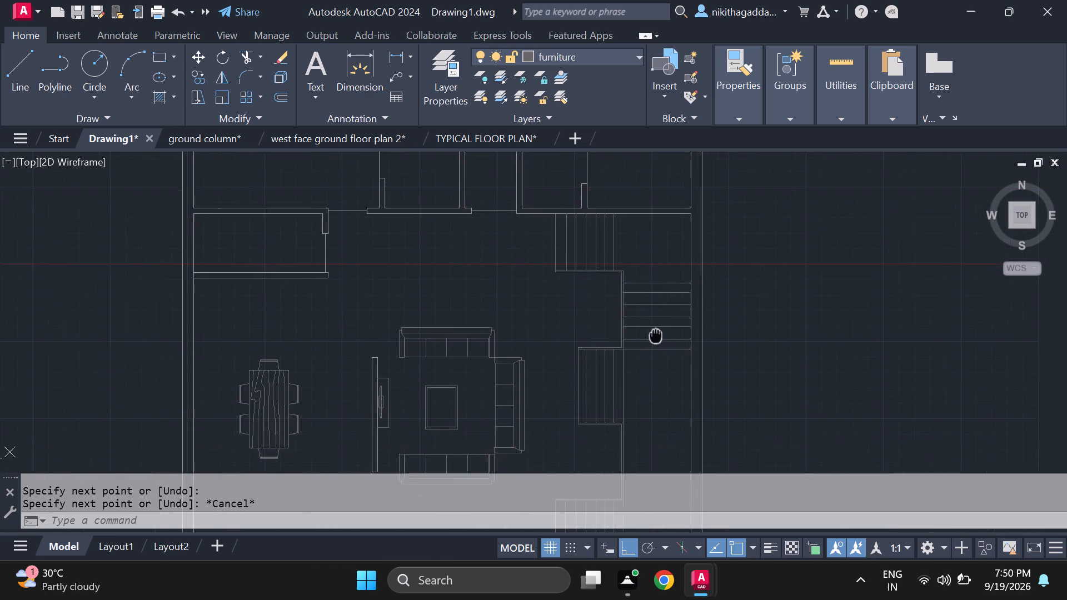
middle_drag(652, 334, 612, 334)
middle_click(612, 334)
drag(622, 266, 622, 266)
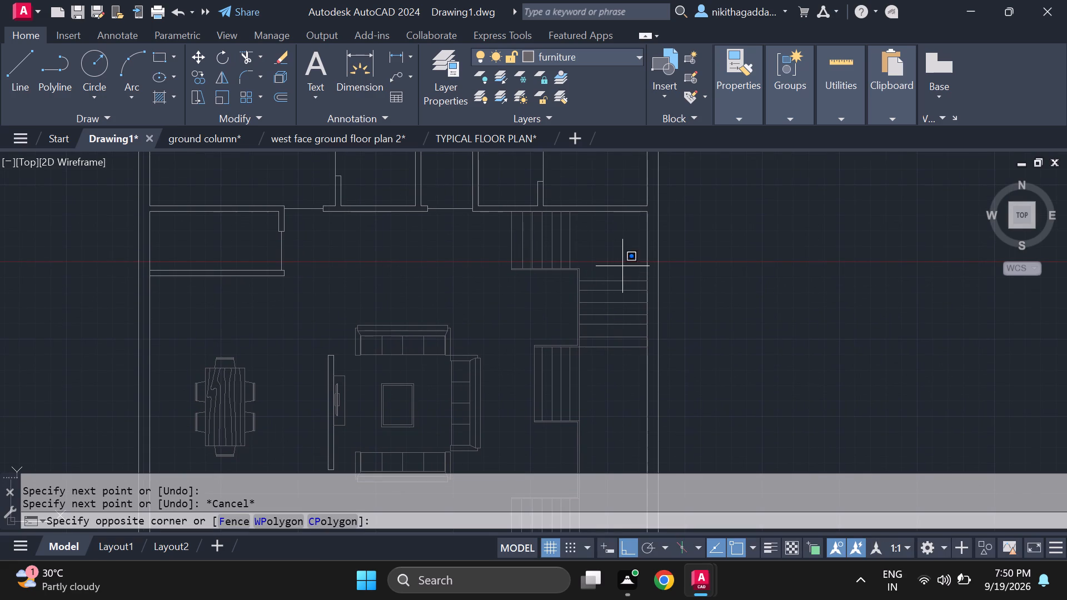
drag(622, 266, 622, 277)
click(606, 387)
text(co)
key(Return)
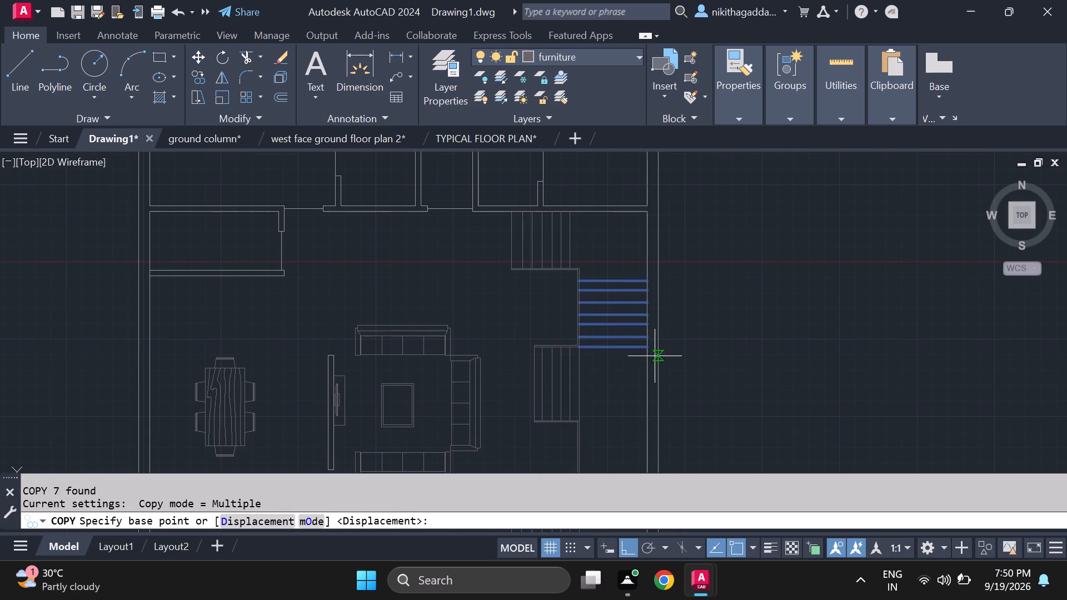
click(646, 349)
middle_drag(657, 432, 646, 310)
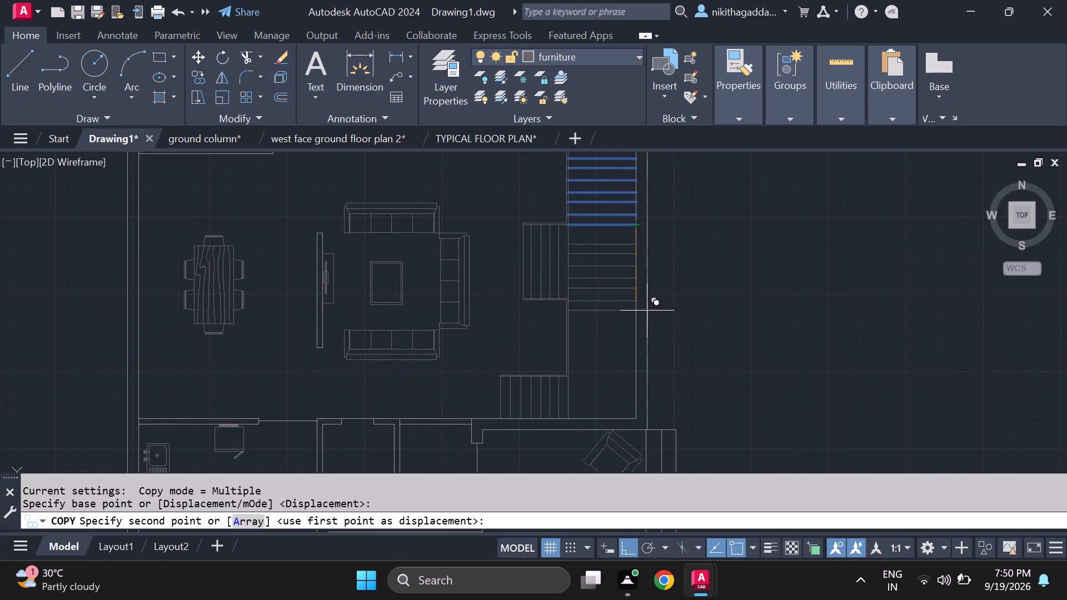
click(637, 372)
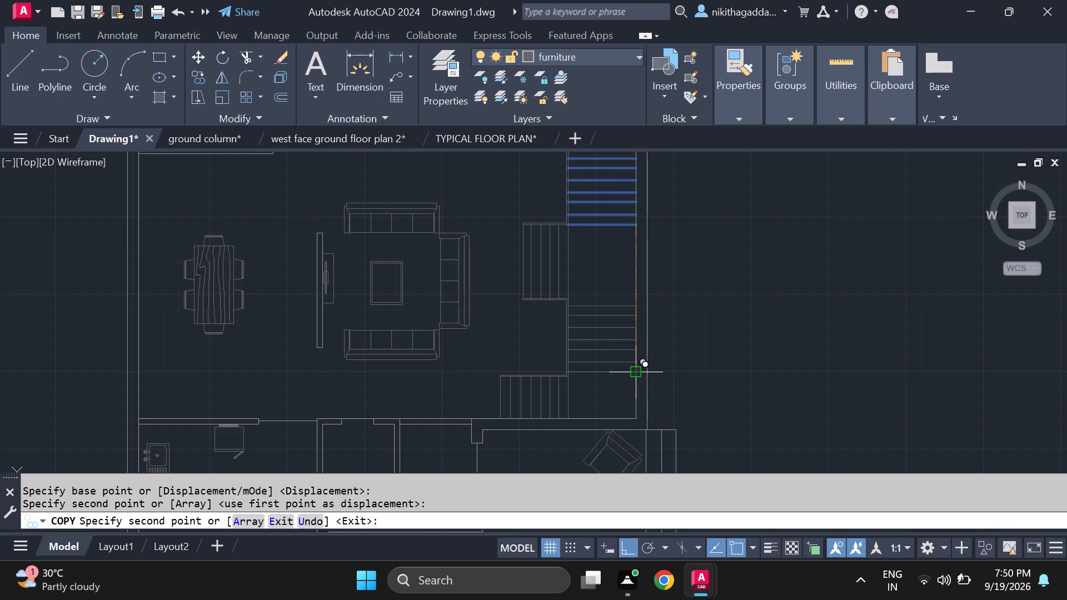
scroll(778, 342, down, 2)
key(Escape)
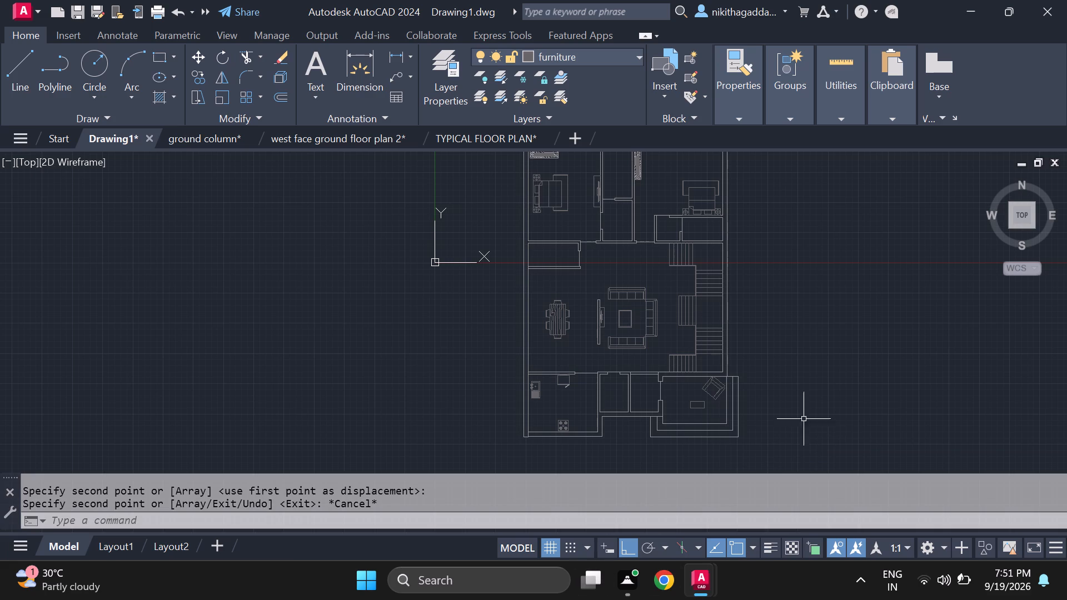
Review the whole floor plan, checking the living hall's line groups and the furniture in the two northern bedrooms.
scroll(632, 376, up, 3)
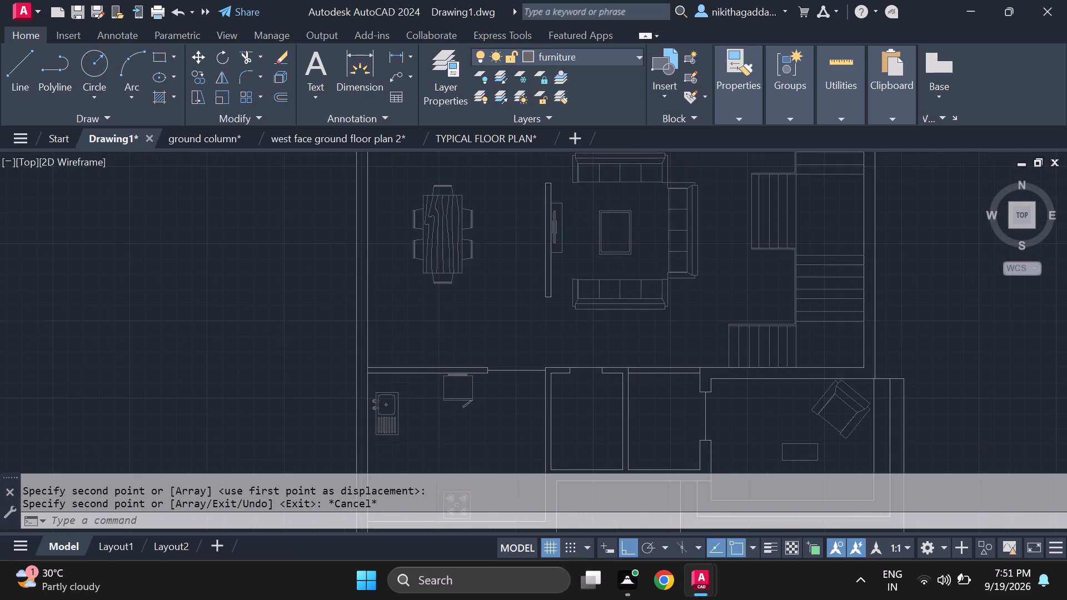
scroll(629, 386, down, 2)
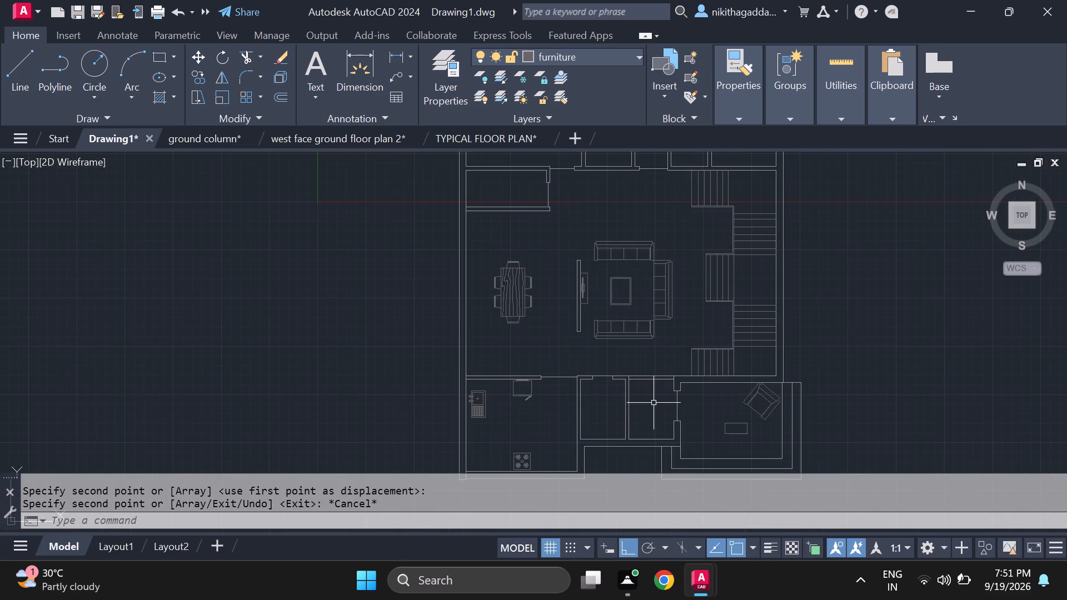
middle_drag(646, 399, 567, 336)
scroll(580, 341, down, 2)
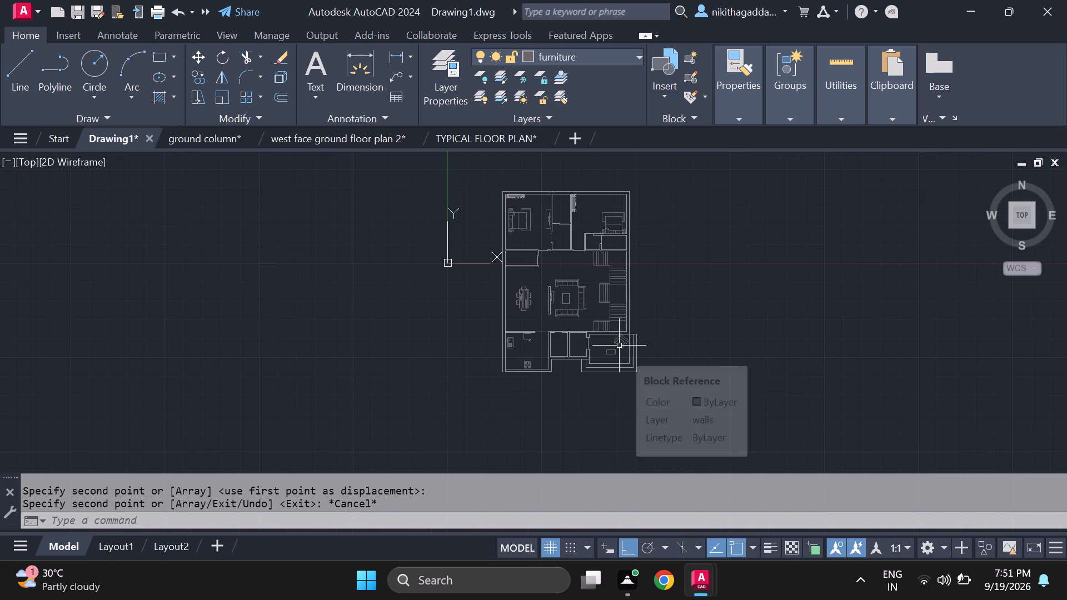
scroll(637, 268, up, 2)
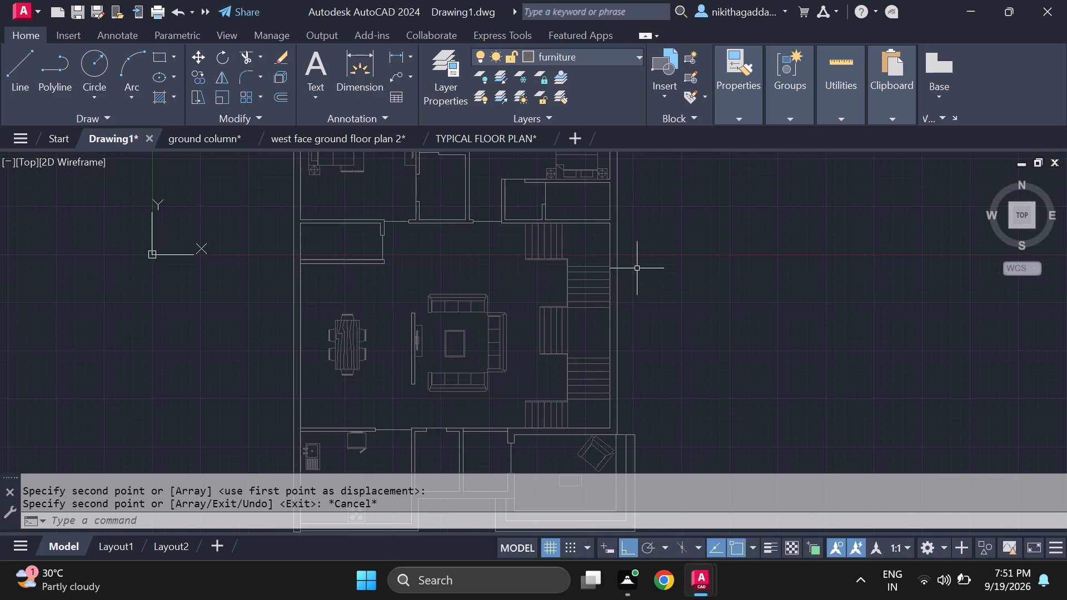
scroll(637, 268, down, 2)
middle_drag(629, 261, 662, 319)
scroll(650, 312, up, 1)
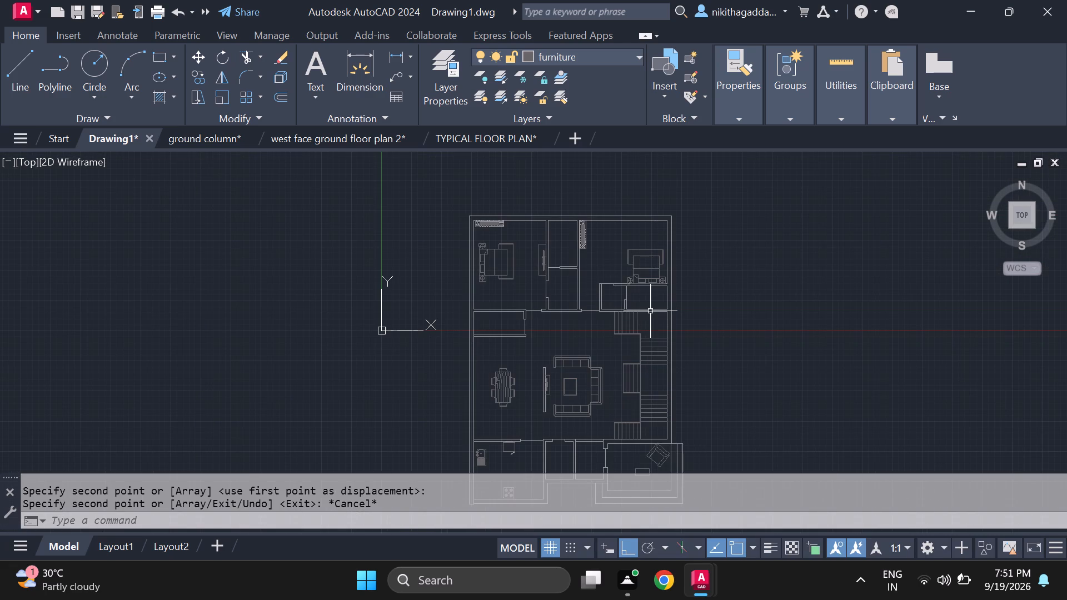
scroll(618, 253, up, 1)
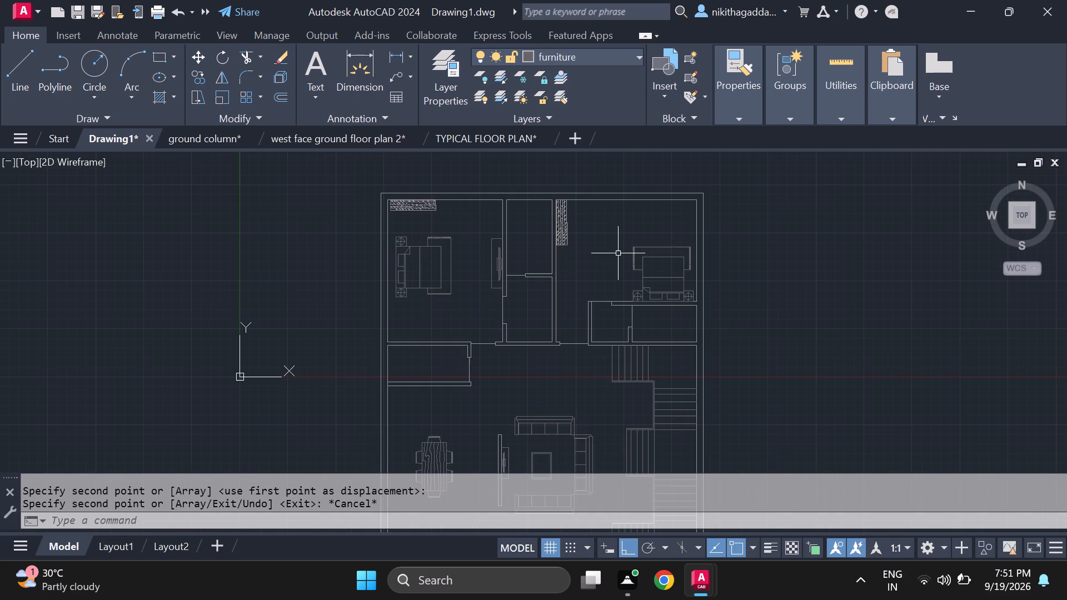
scroll(510, 277, up, 3)
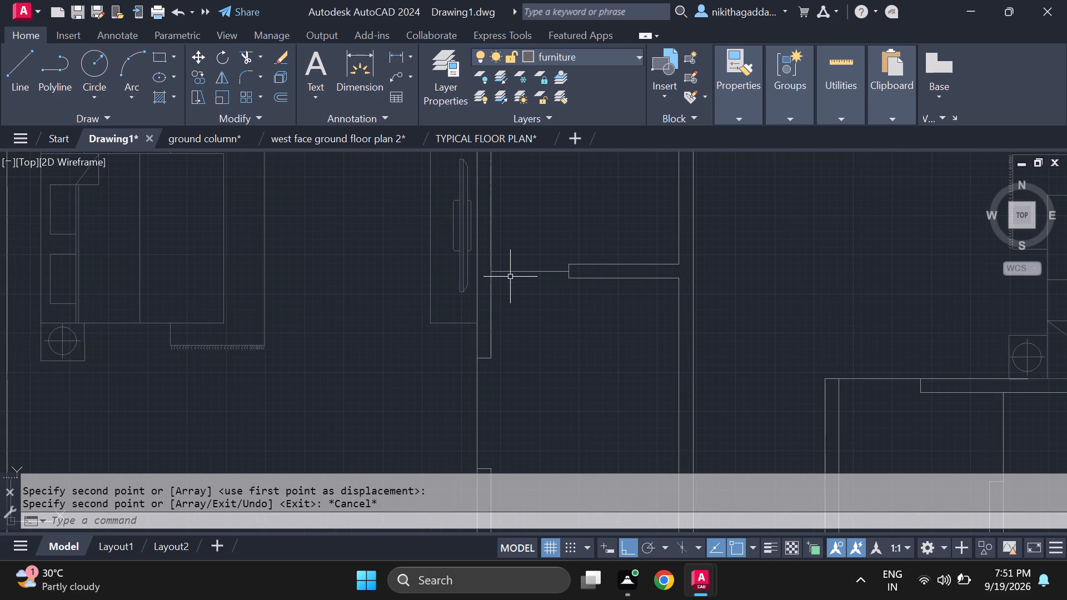
scroll(537, 306, down, 4)
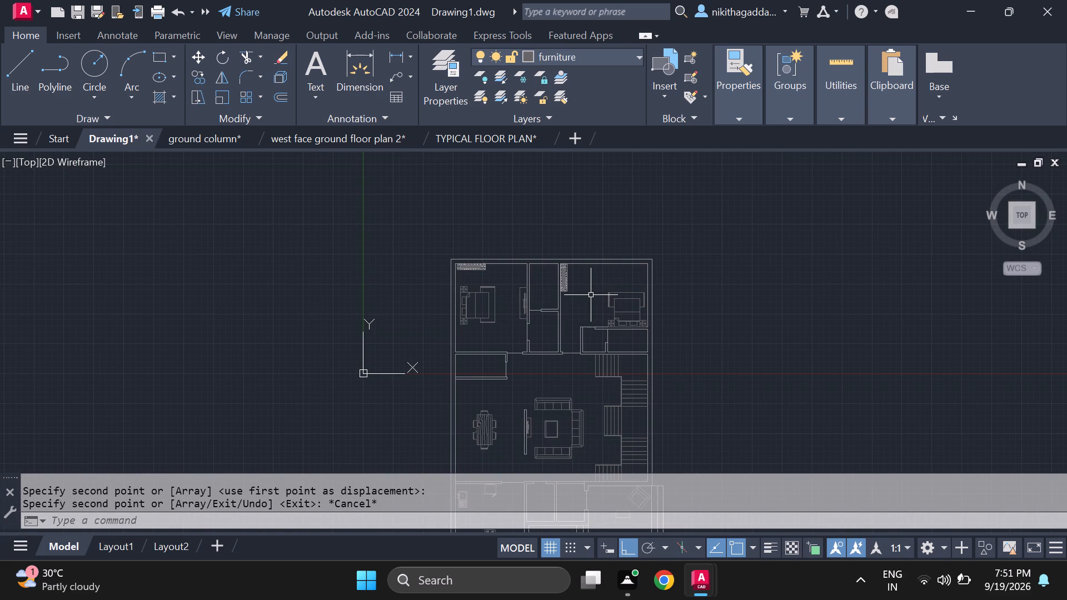
scroll(590, 295, up, 2)
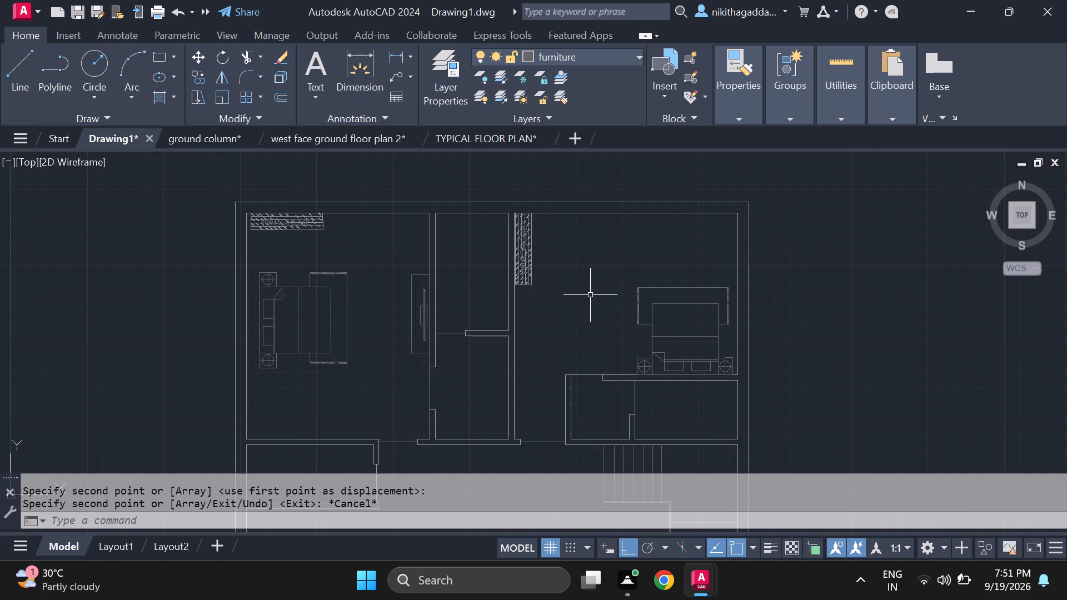
scroll(590, 295, down, 2)
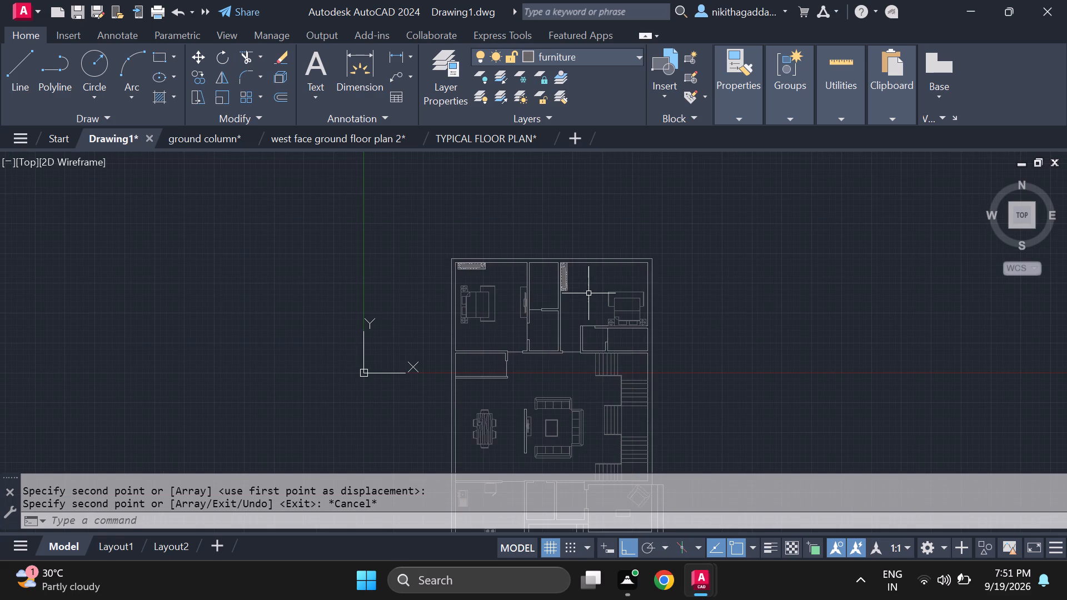
scroll(585, 277, down, 1)
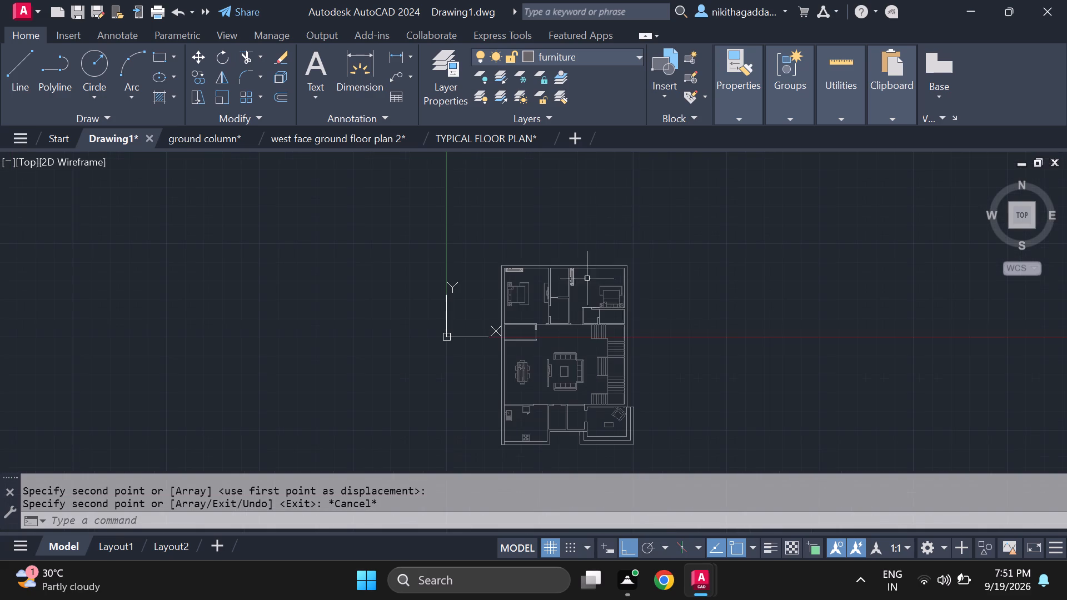
scroll(586, 285, up, 2)
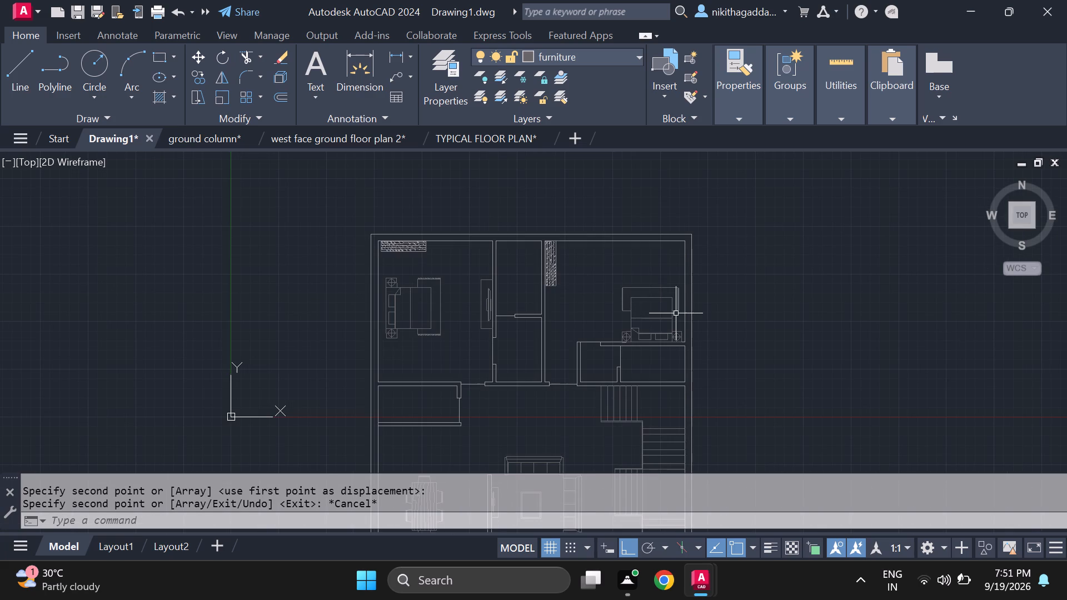
scroll(677, 313, up, 1)
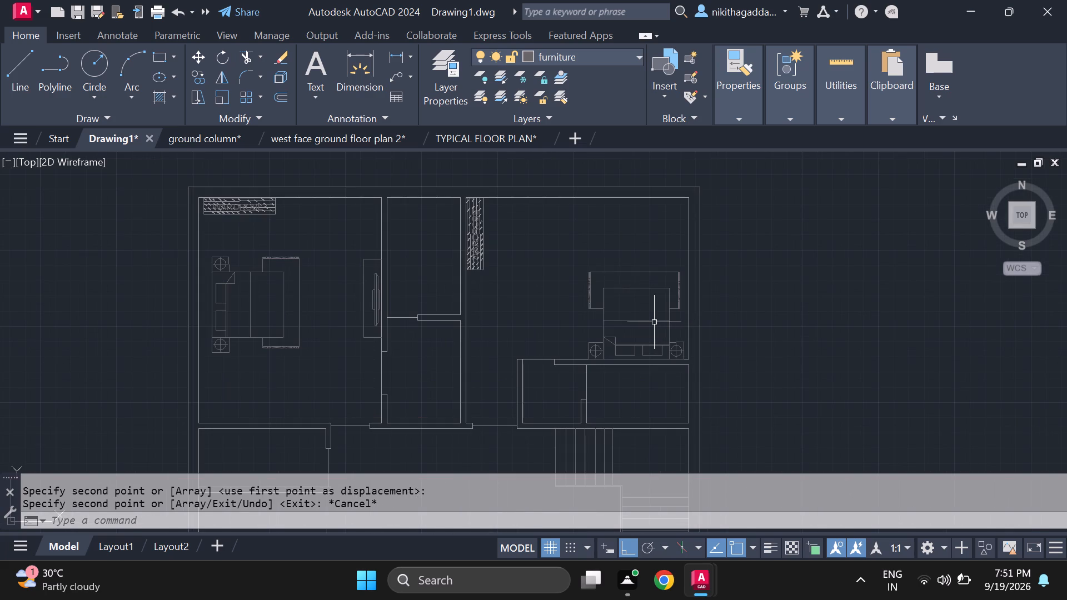
middle_drag(624, 354, 665, 181)
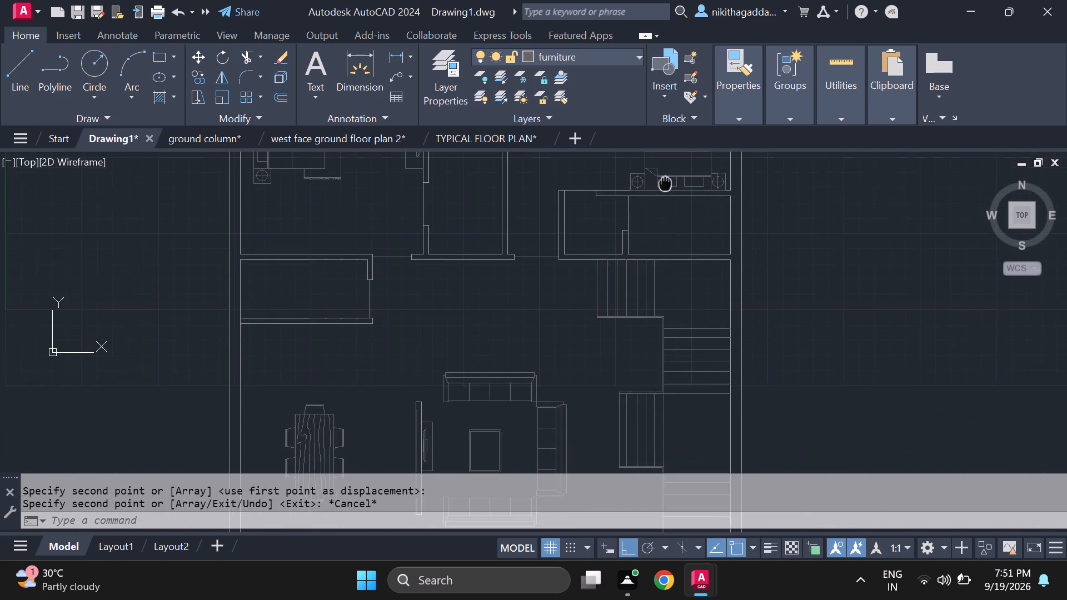
middle_drag(665, 181, 704, 181)
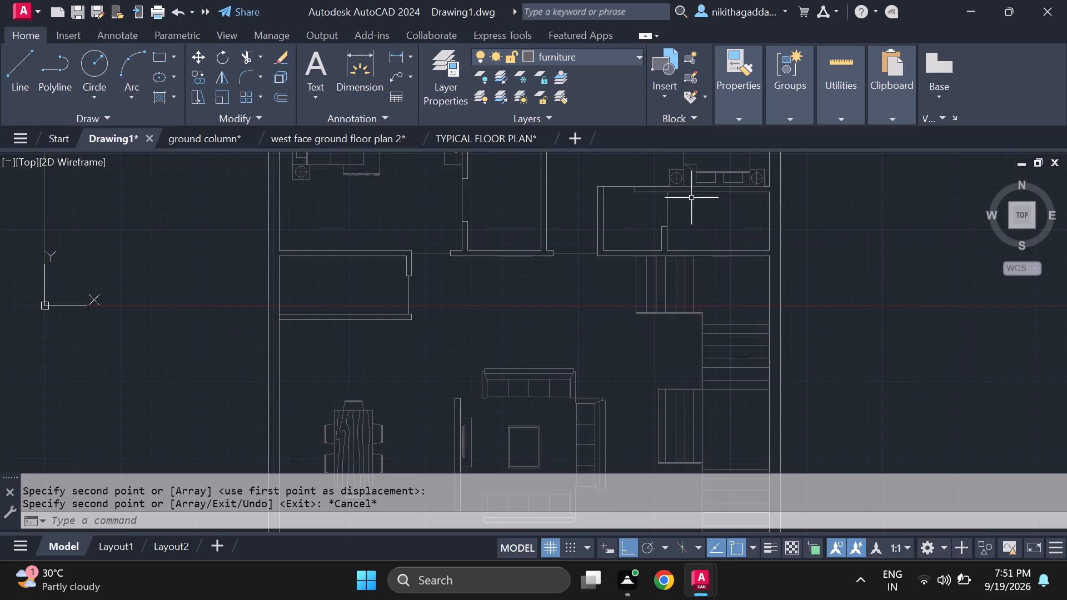
Copy the northwest bedroom's TV unit into the northeast bedroom, placing it between the wardrobe and the bed, just below the north wall.
middle_drag(476, 206, 436, 336)
scroll(402, 228, up, 2)
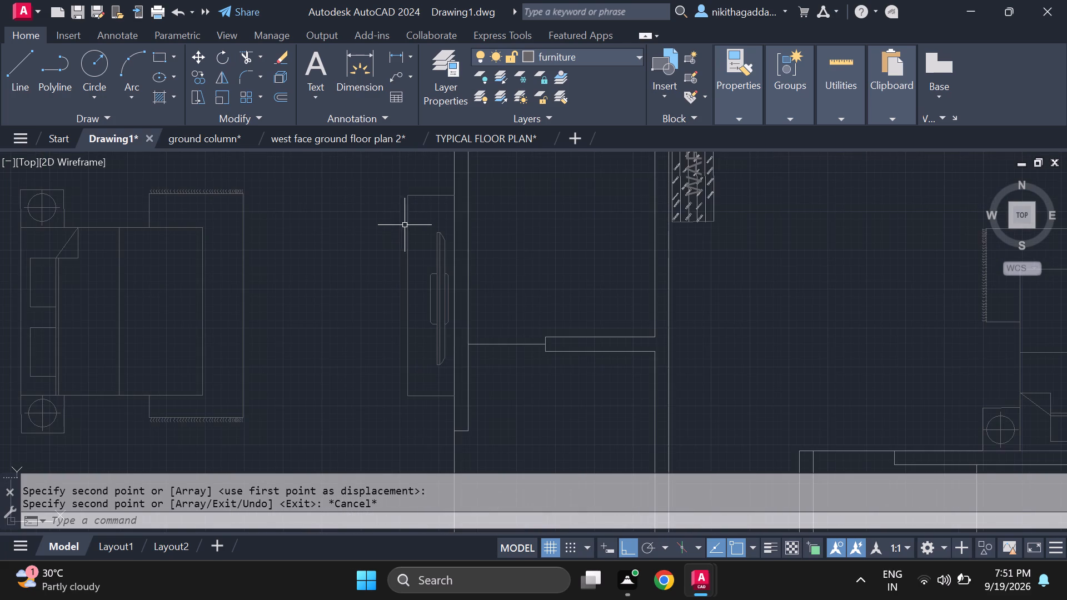
click(440, 176)
drag(380, 428, 383, 417)
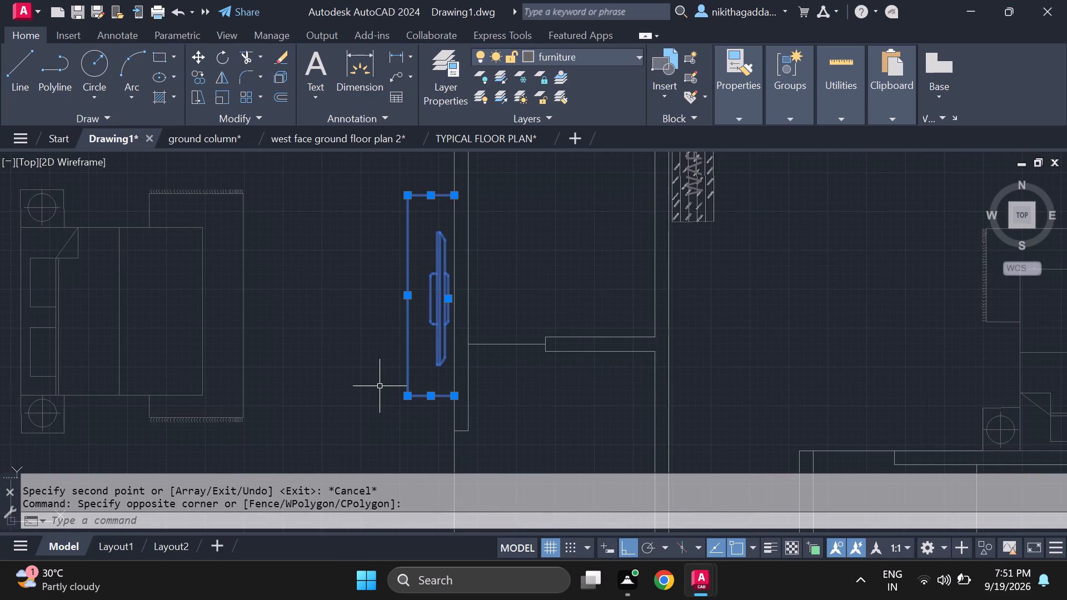
text(co)
key(Return)
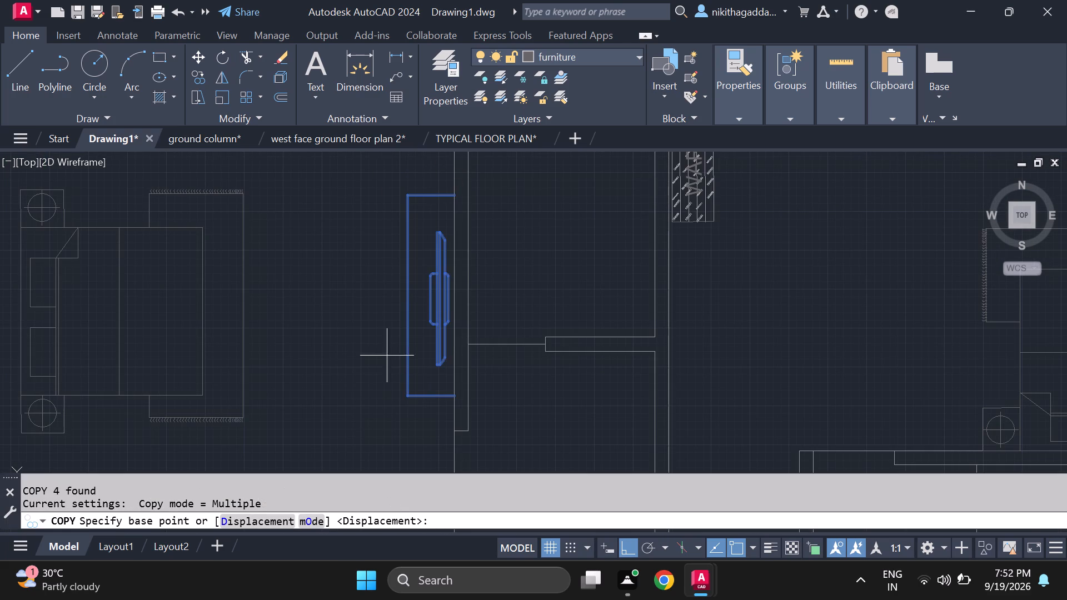
click(458, 190)
scroll(594, 253, down, 3)
middle_drag(609, 253, 595, 254)
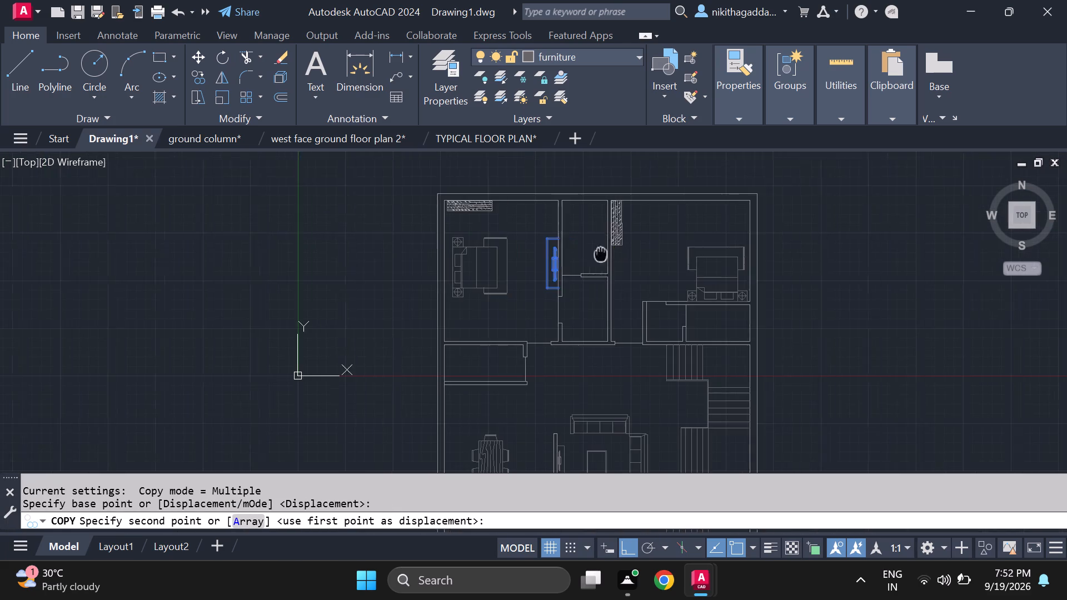
middle_drag(595, 254, 370, 334)
key(F8)
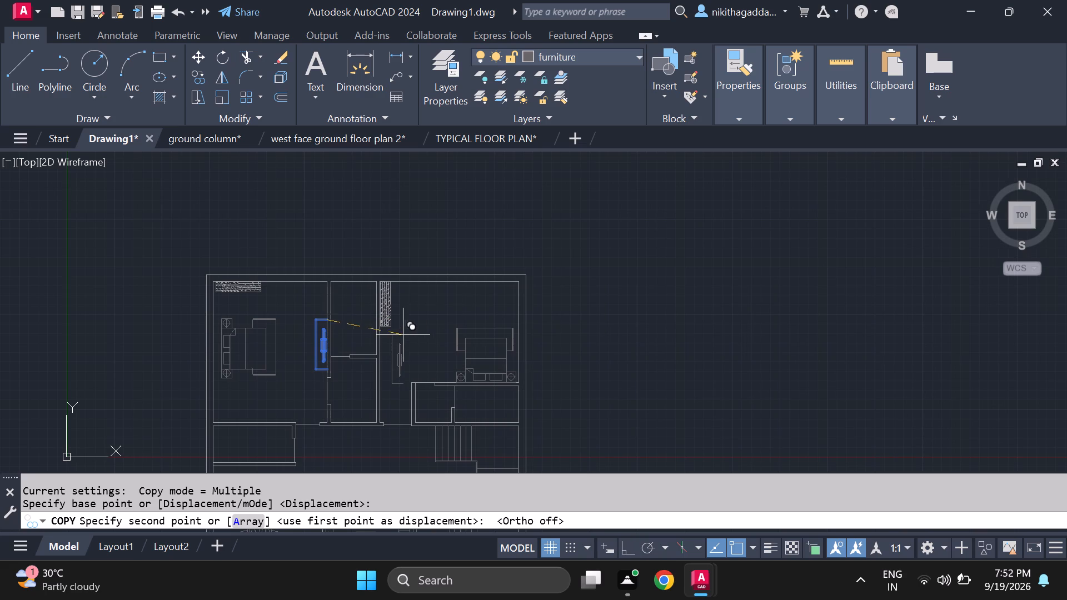
middle_drag(453, 303, 430, 336)
scroll(428, 329, up, 2)
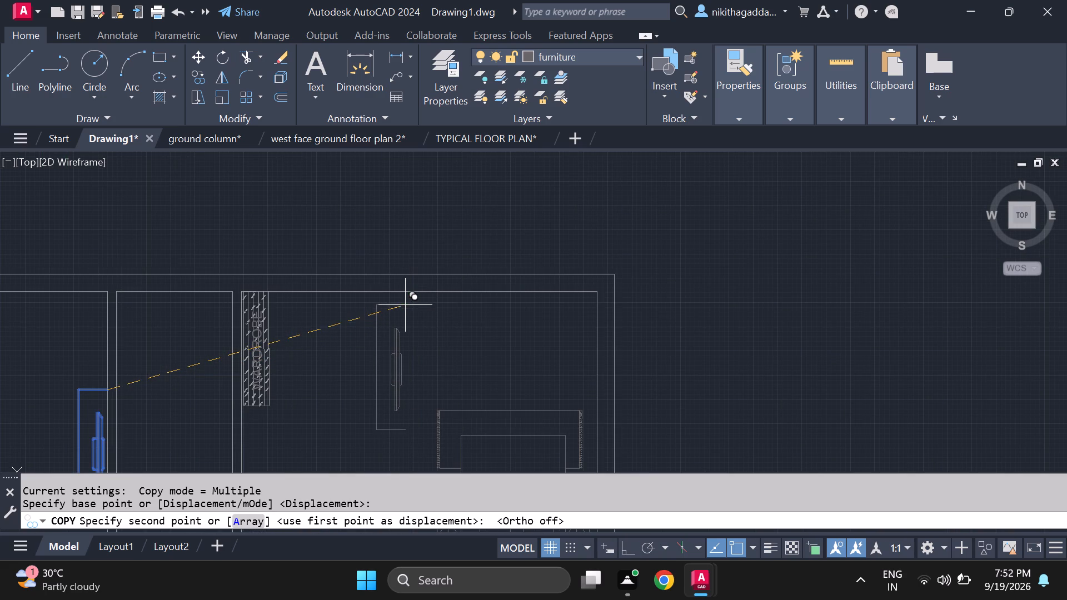
click(405, 305)
key(Escape)
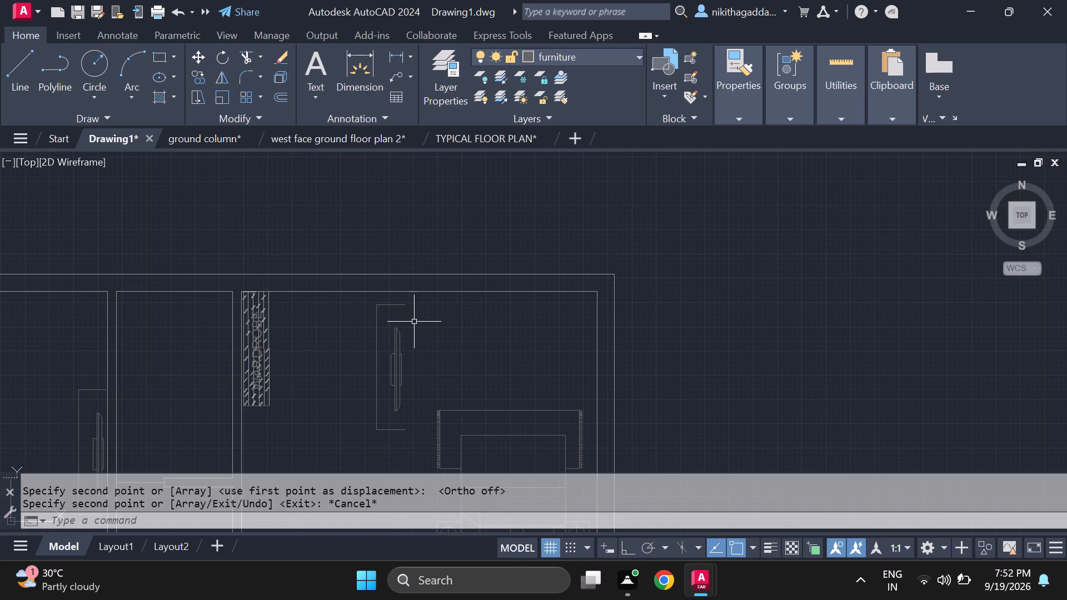
Rotate the copied TV unit a quarter turn about its long edge's midpoint so its open side faces the north wall.
click(431, 305)
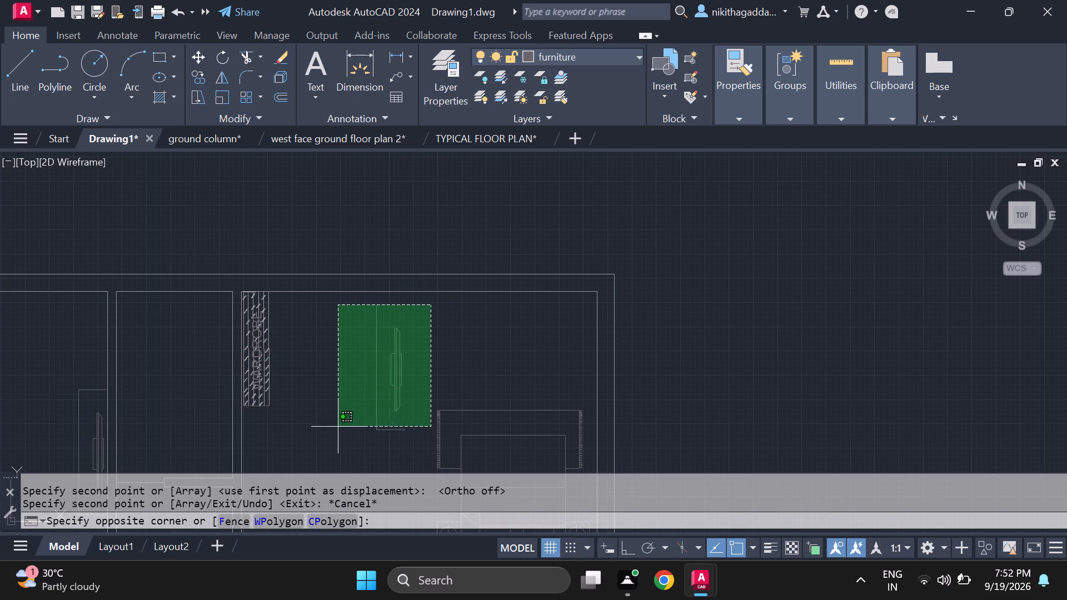
drag(325, 411, 312, 432)
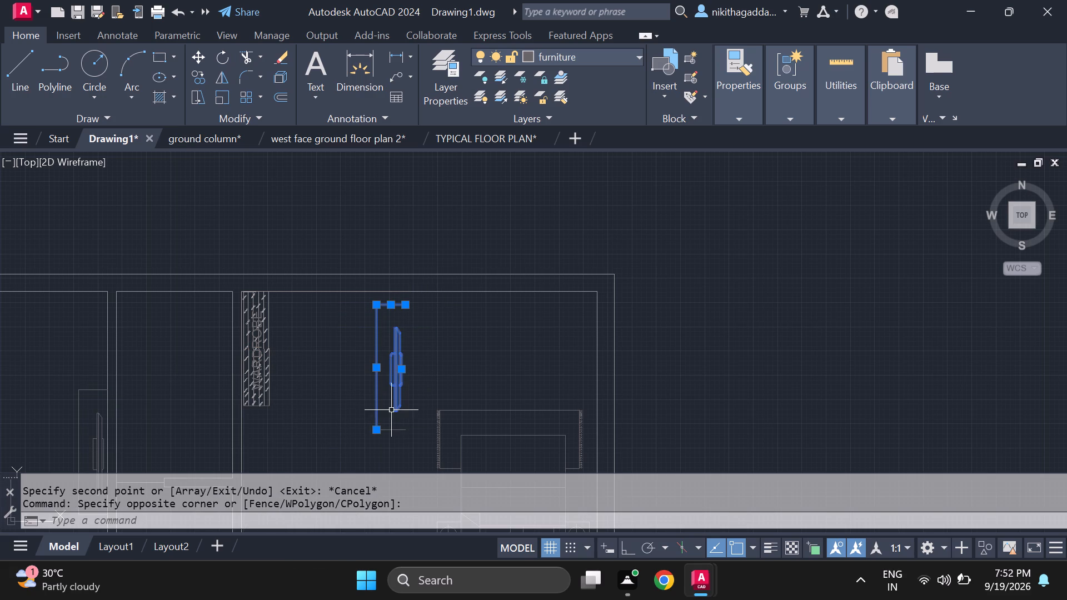
click(392, 411)
click(351, 444)
text(ro)
key(Return)
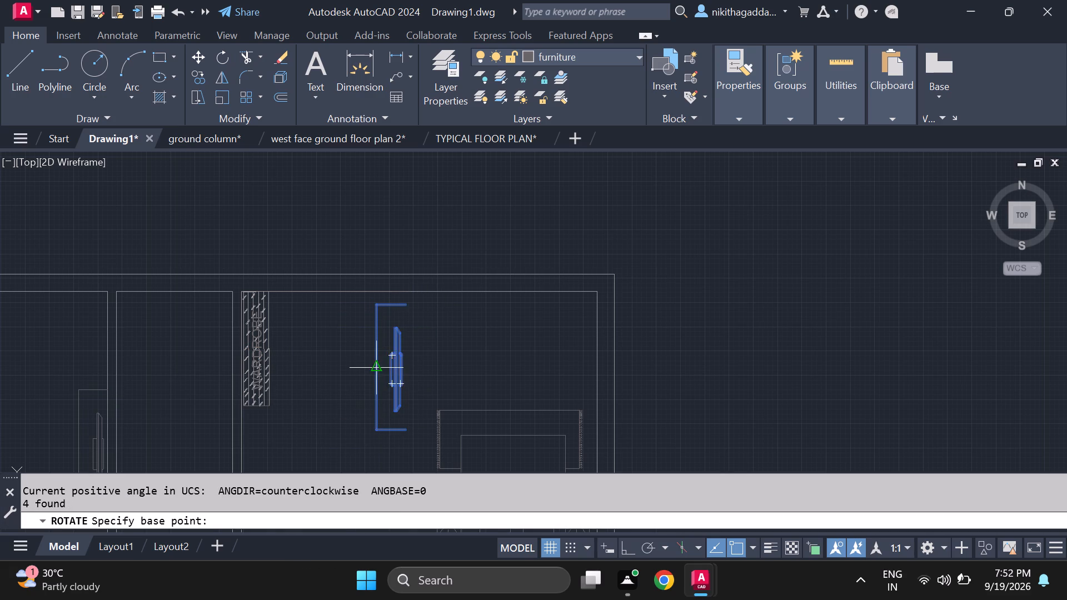
click(371, 371)
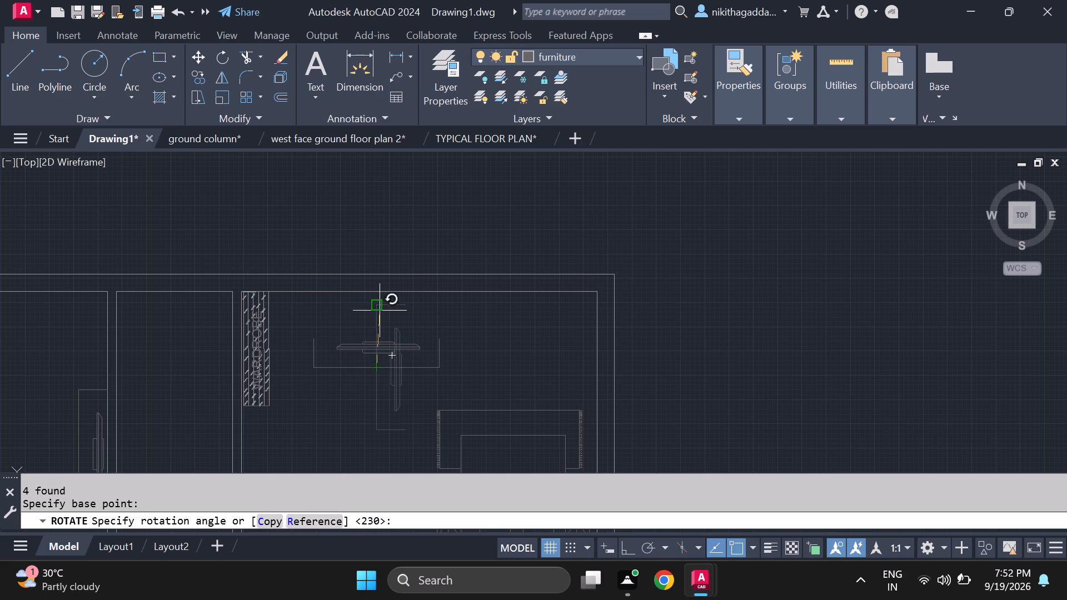
click(377, 306)
Move the rotated TV unit against the northeast bedroom's north wall, opposite the bed.
drag(478, 321, 463, 324)
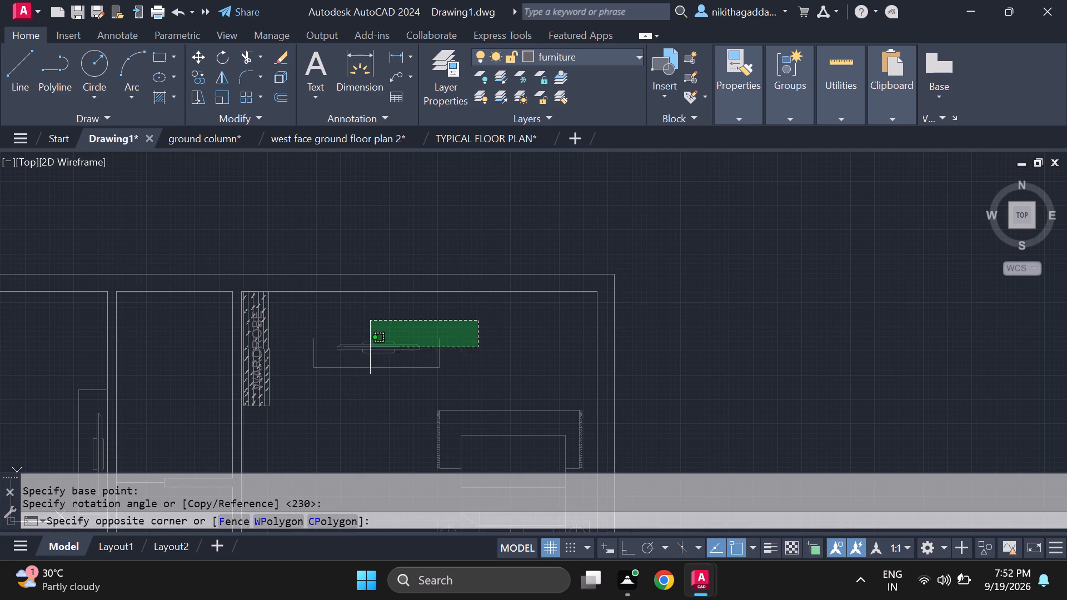
click(306, 382)
key(m)
key(Return)
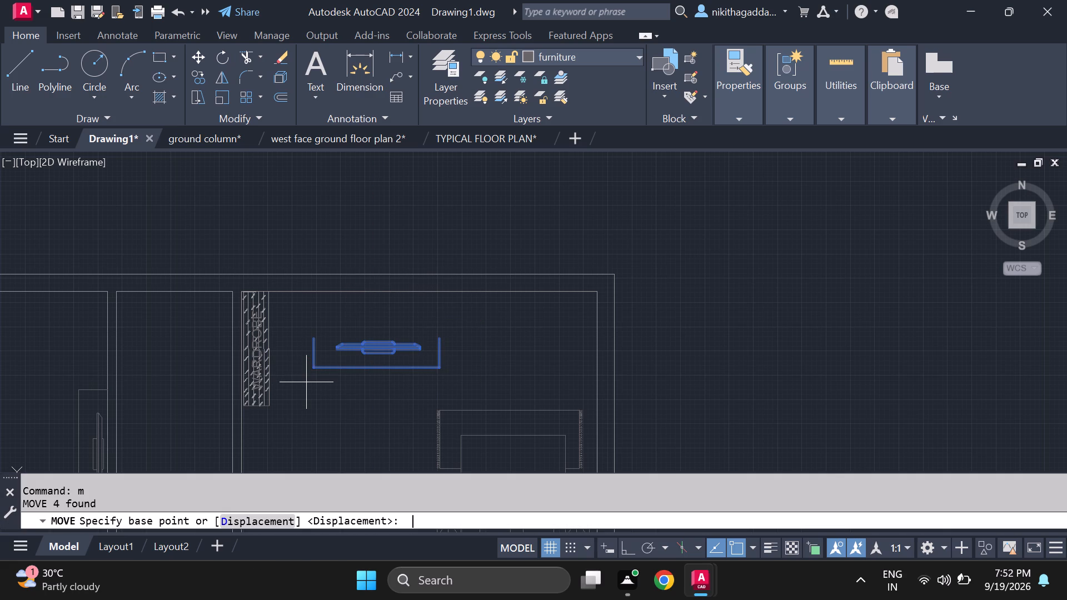
click(440, 338)
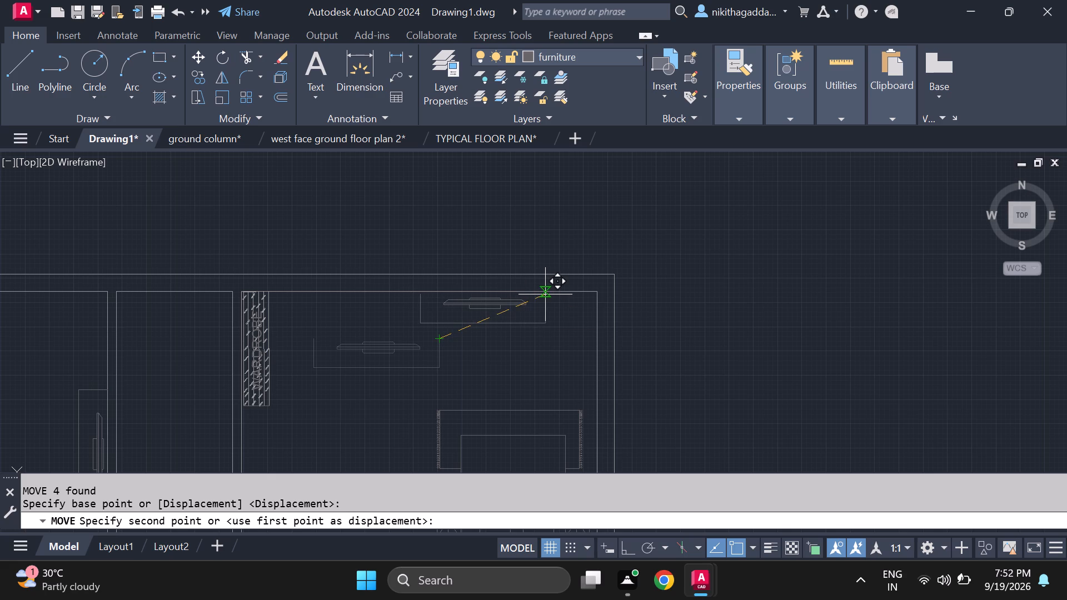
click(545, 294)
Review the floor plan from the northern bedrooms through the living hall down to the kitchen.
scroll(535, 305, down, 3)
middle_drag(540, 399, 527, 351)
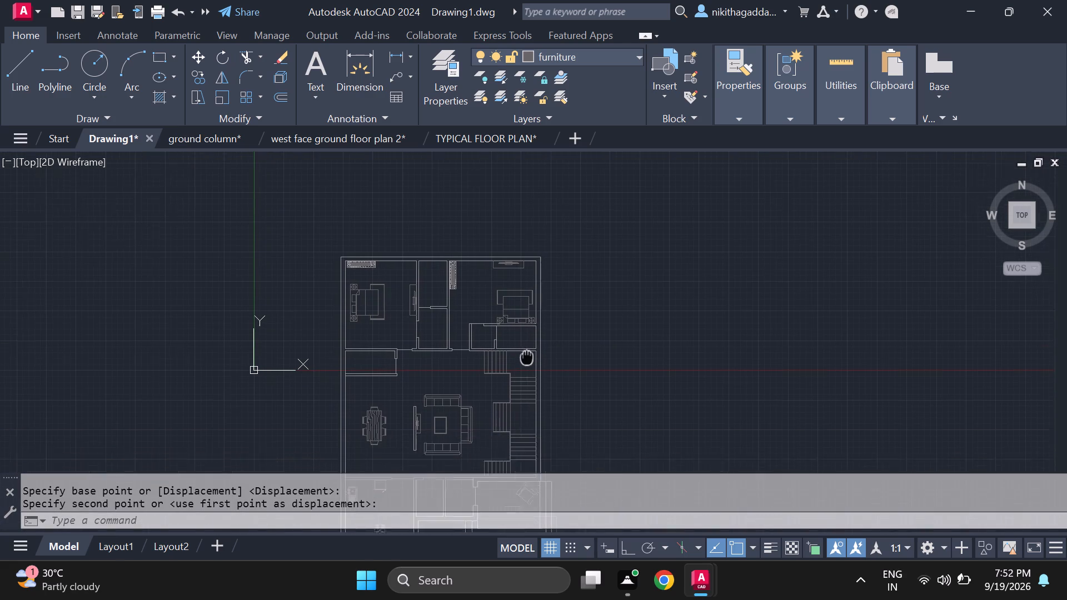
middle_drag(527, 351, 526, 298)
scroll(526, 247, up, 2)
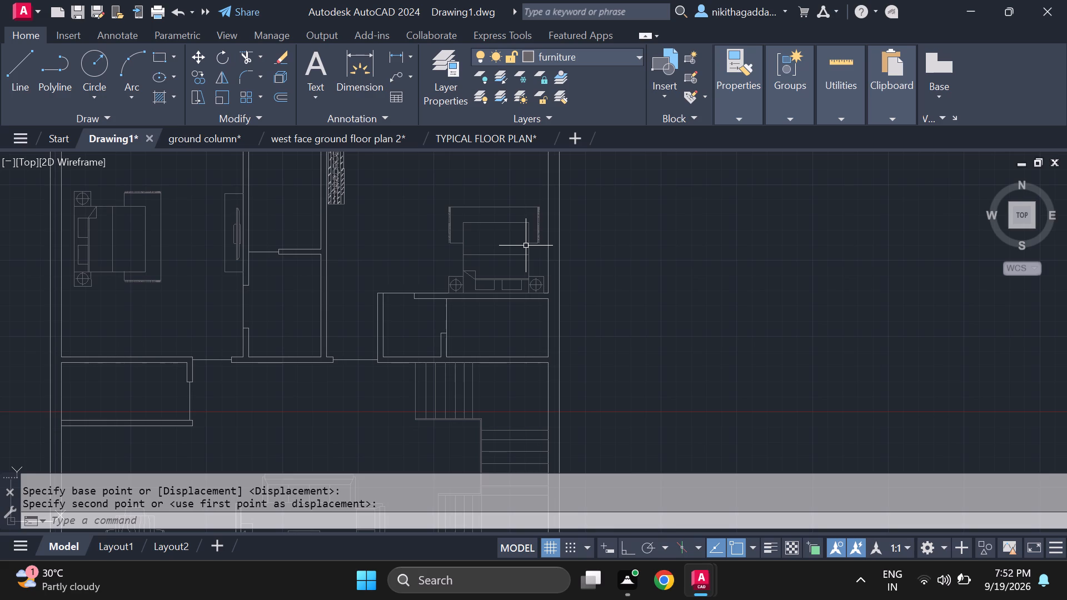
scroll(434, 231, down, 3)
scroll(429, 242, up, 2)
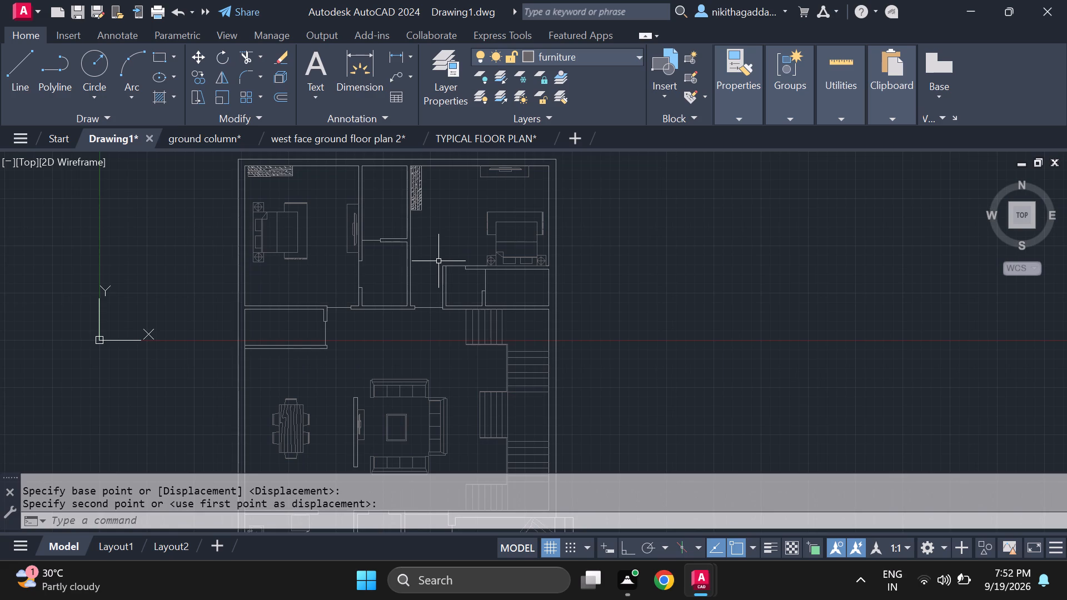
middle_drag(278, 293, 306, 161)
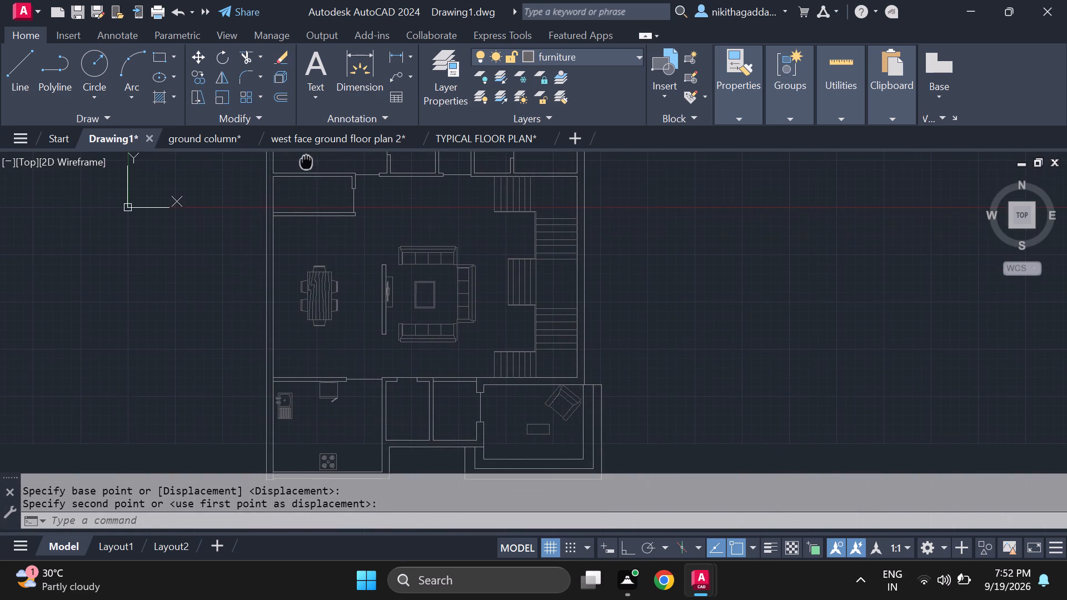
middle_drag(386, 336, 402, 231)
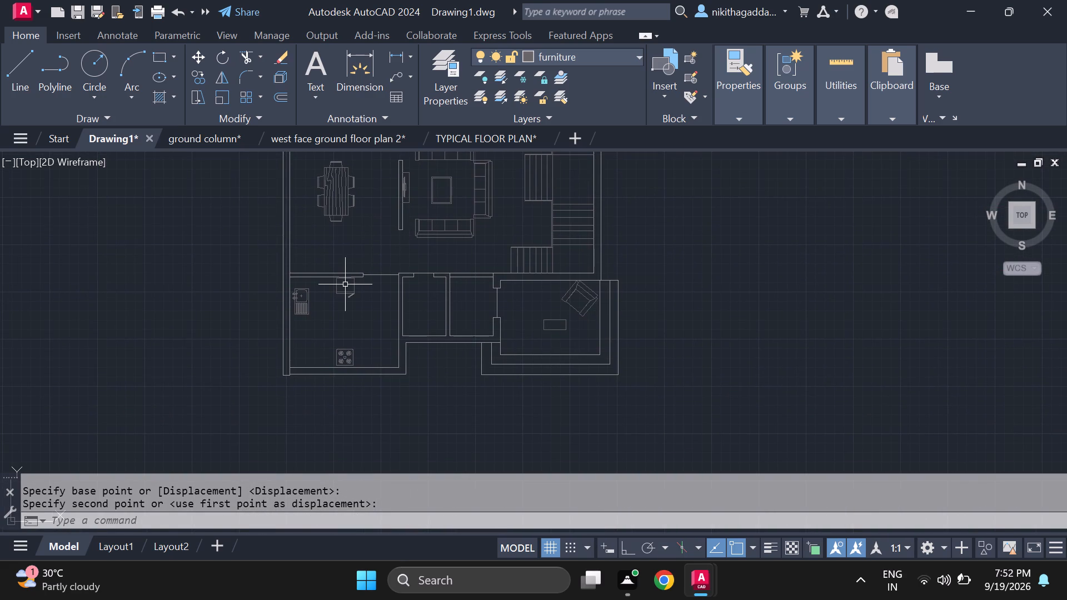
Draw a horizontal counter line across the kitchen just north of the stove, from the east wall to the west wall.
key(l)
key(Return)
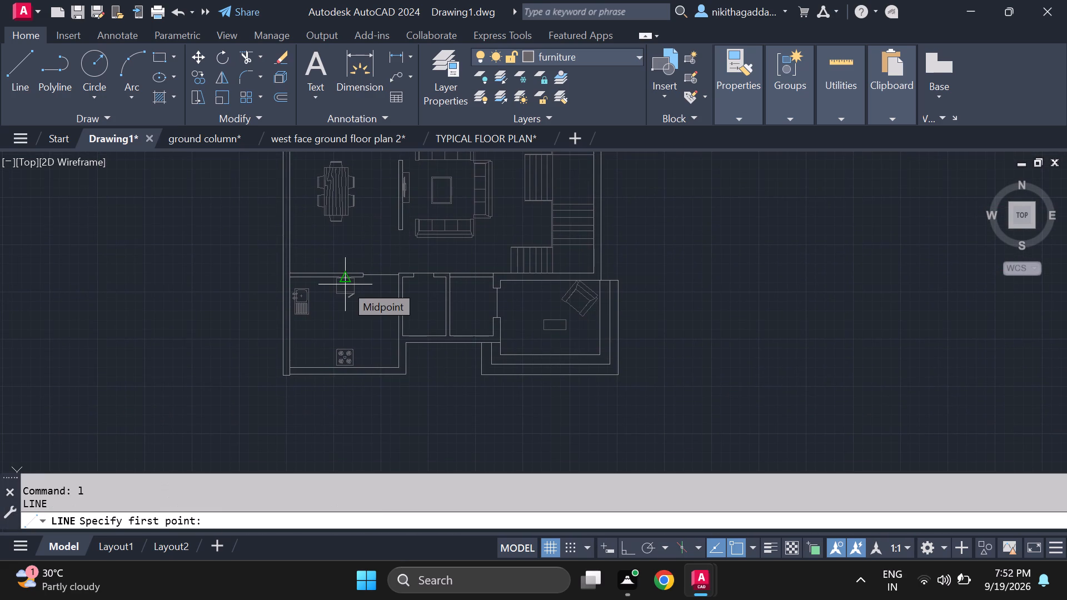
scroll(327, 312, up, 1)
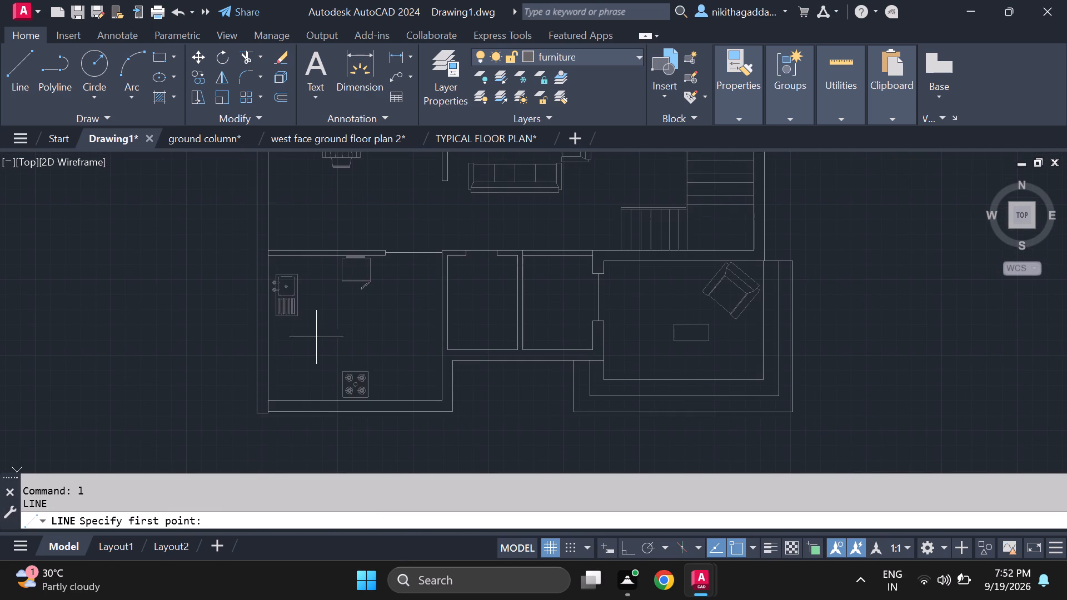
scroll(311, 253, up, 2)
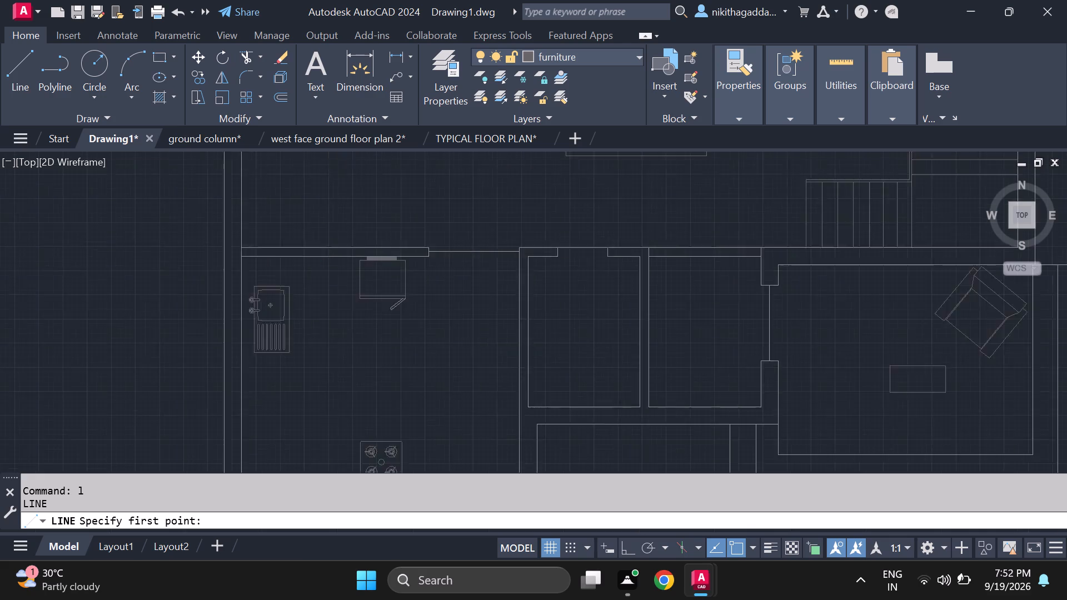
middle_drag(370, 363, 378, 266)
scroll(383, 277, down, 1)
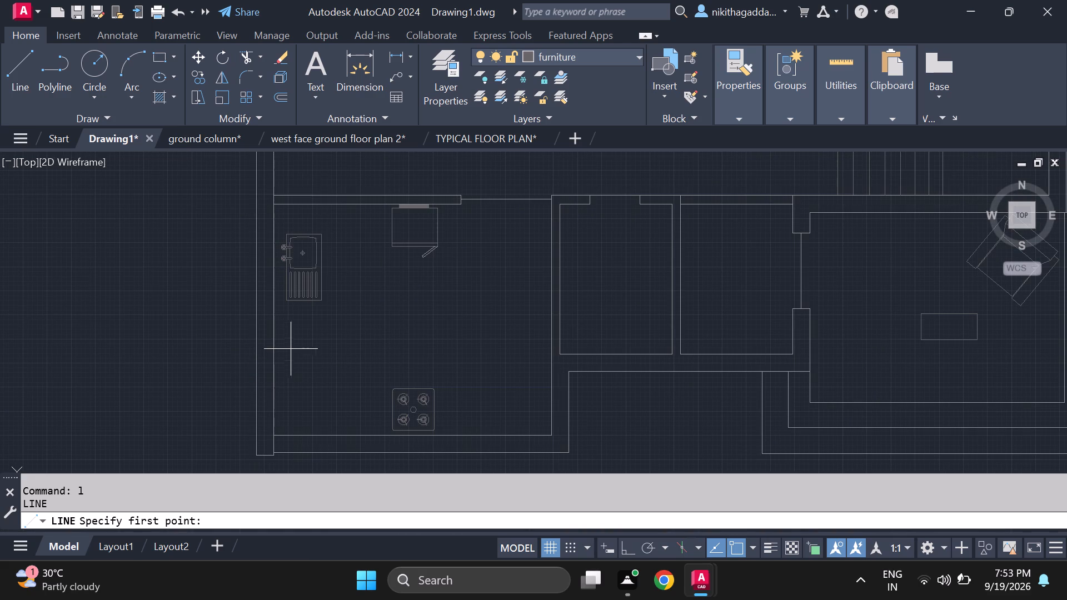
scroll(355, 384, up, 1)
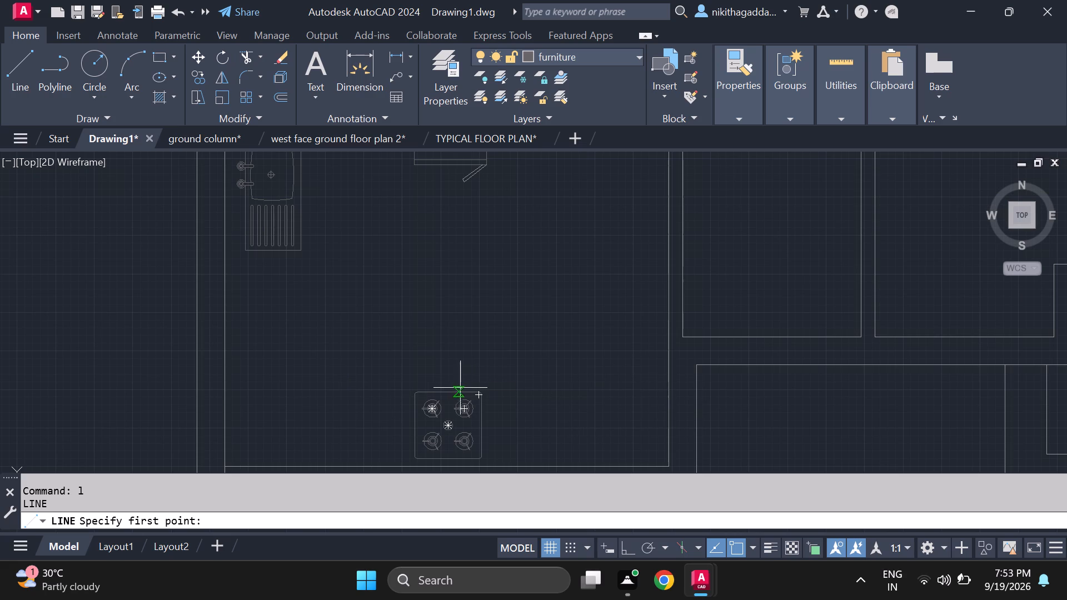
click(672, 379)
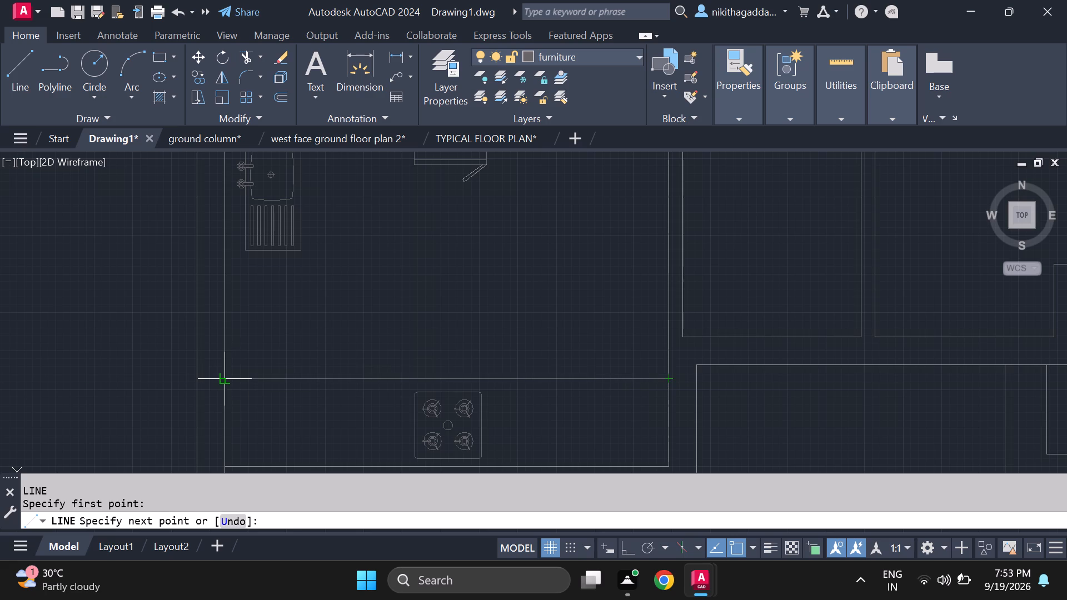
click(226, 379)
key(Escape)
Draw a vertical counter line just east of the kitchen sink, from the north wall down to the horizontal counter line.
key(space)
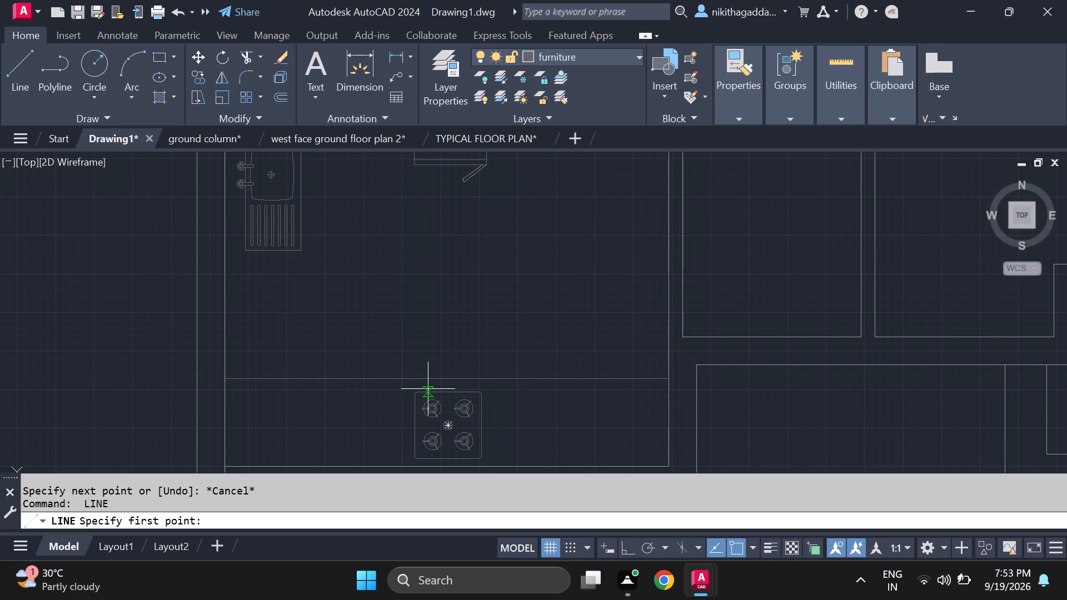
scroll(398, 377, down, 1)
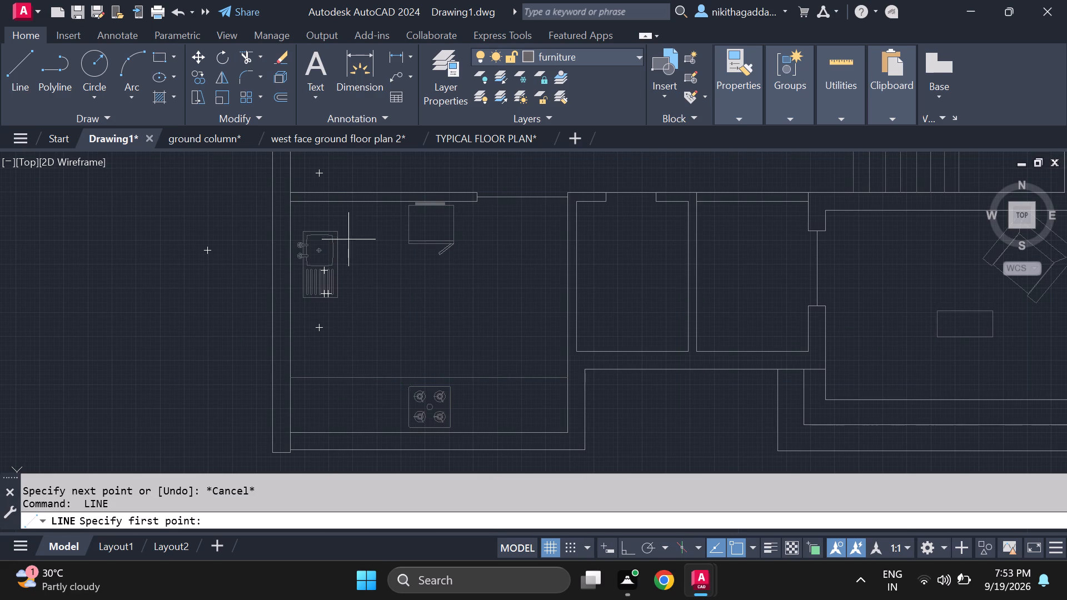
click(344, 204)
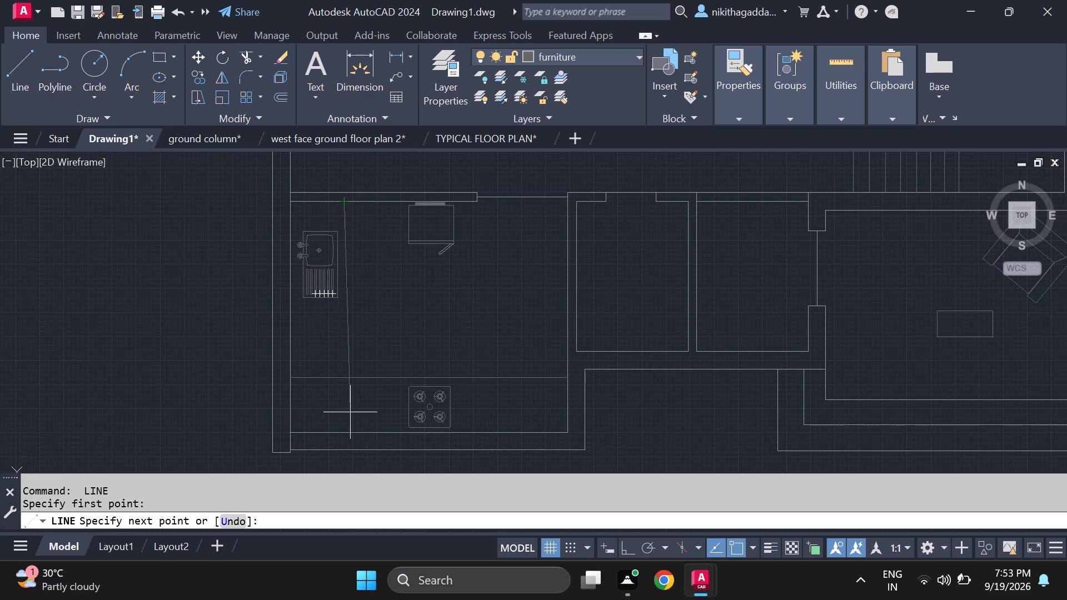
click(345, 381)
key(Escape)
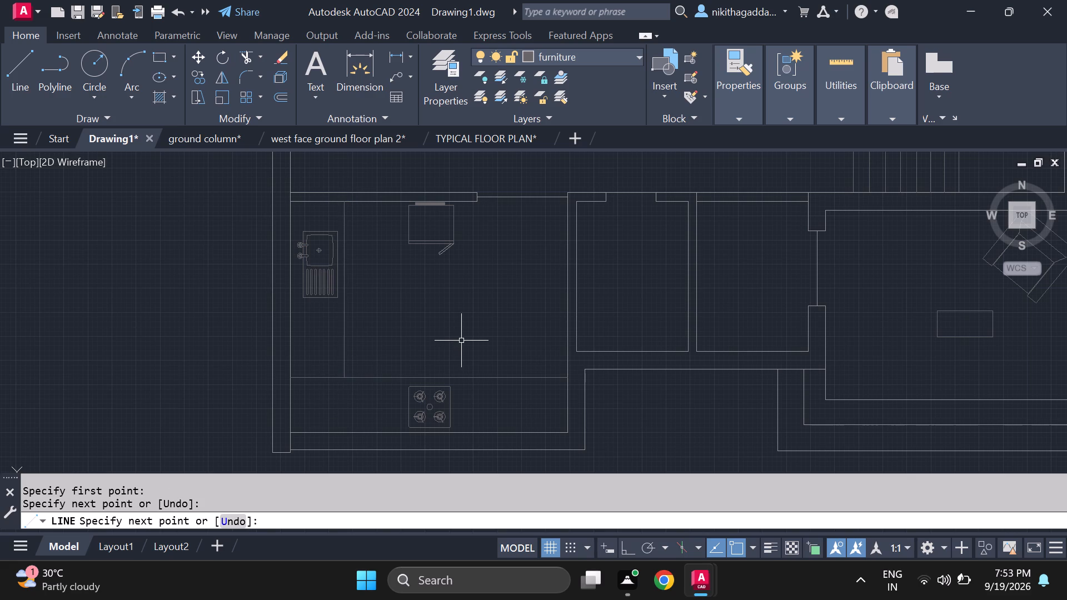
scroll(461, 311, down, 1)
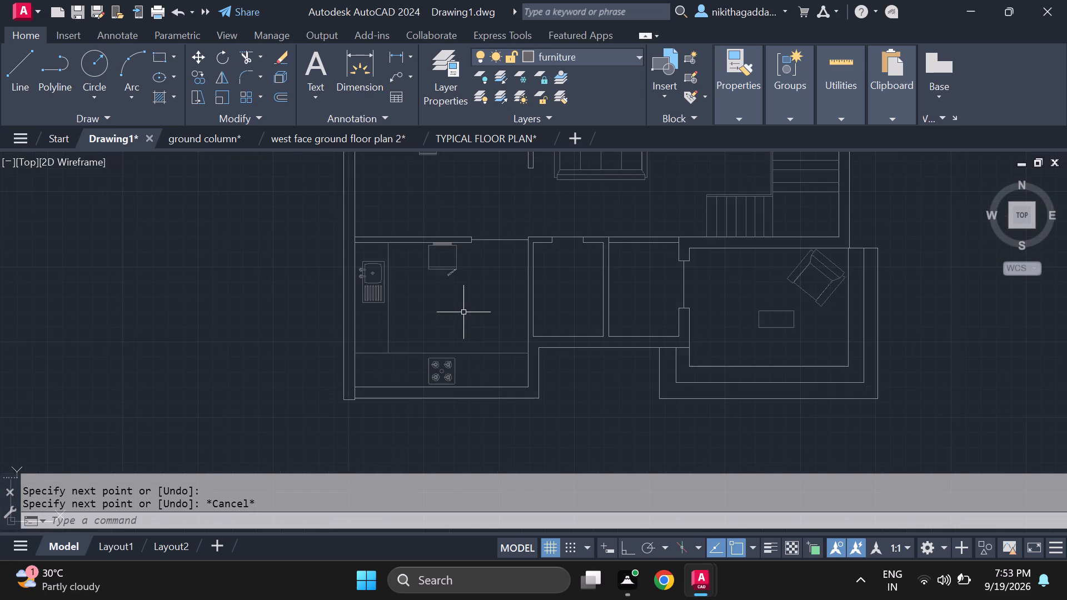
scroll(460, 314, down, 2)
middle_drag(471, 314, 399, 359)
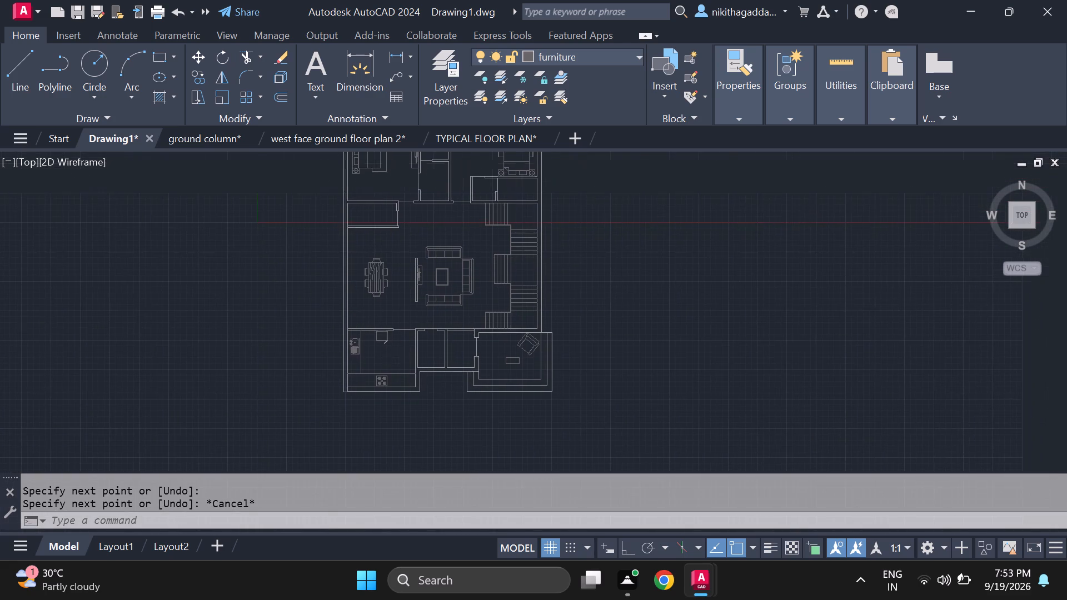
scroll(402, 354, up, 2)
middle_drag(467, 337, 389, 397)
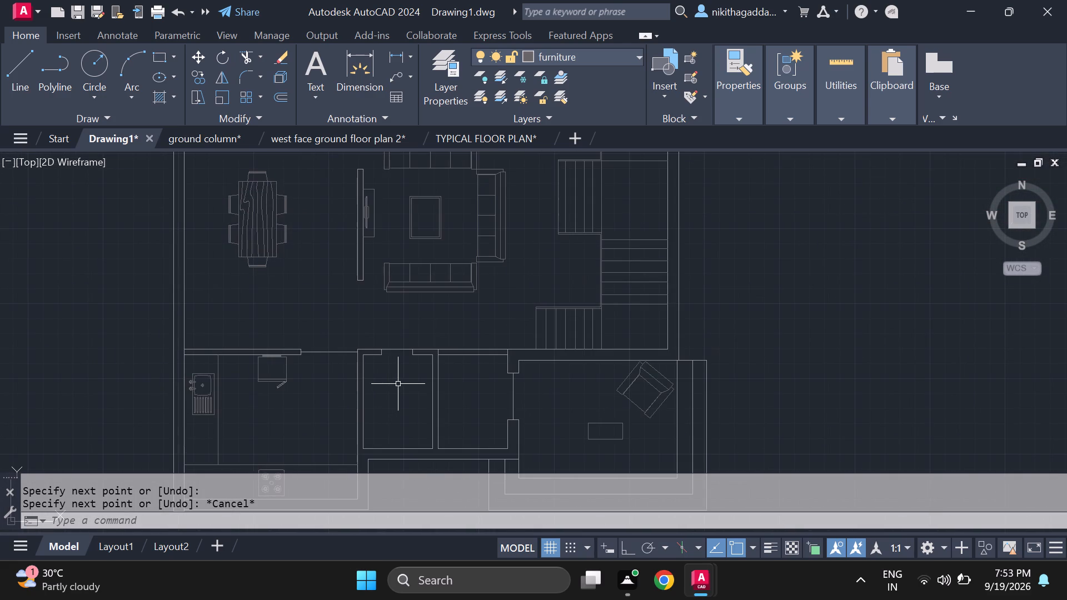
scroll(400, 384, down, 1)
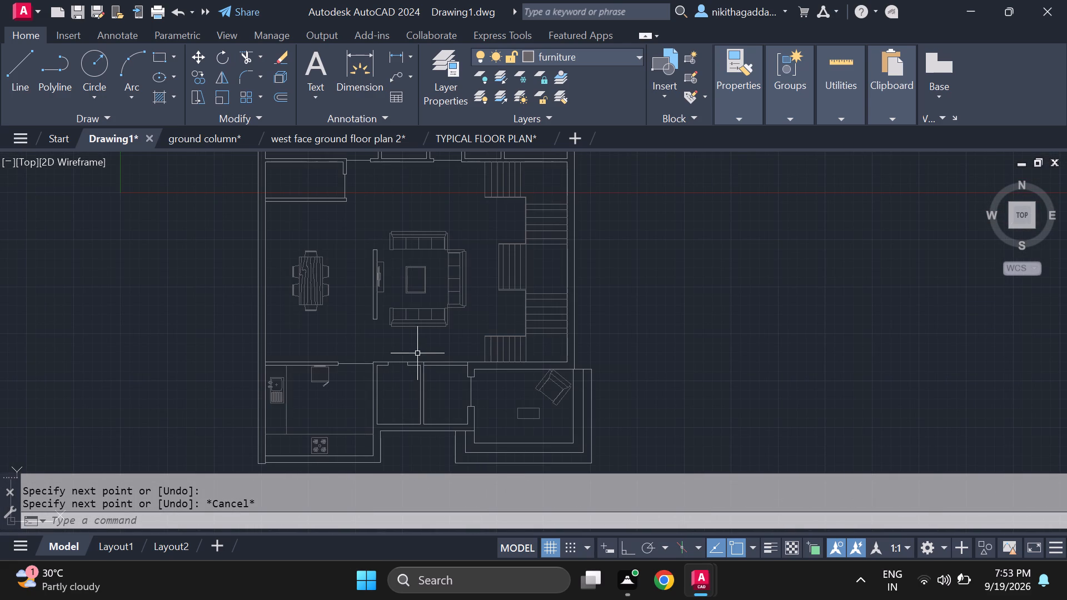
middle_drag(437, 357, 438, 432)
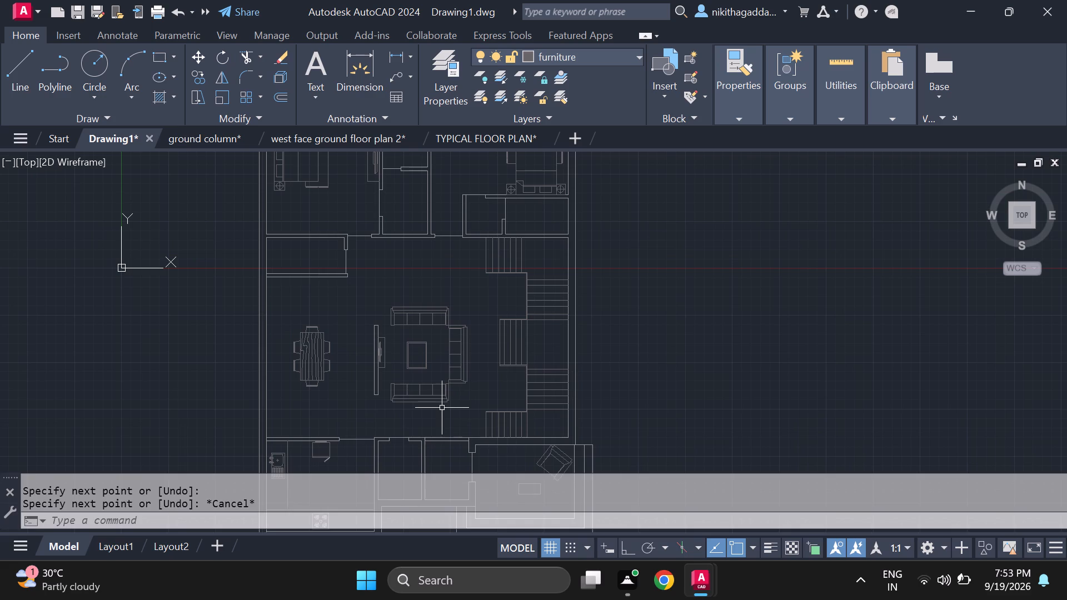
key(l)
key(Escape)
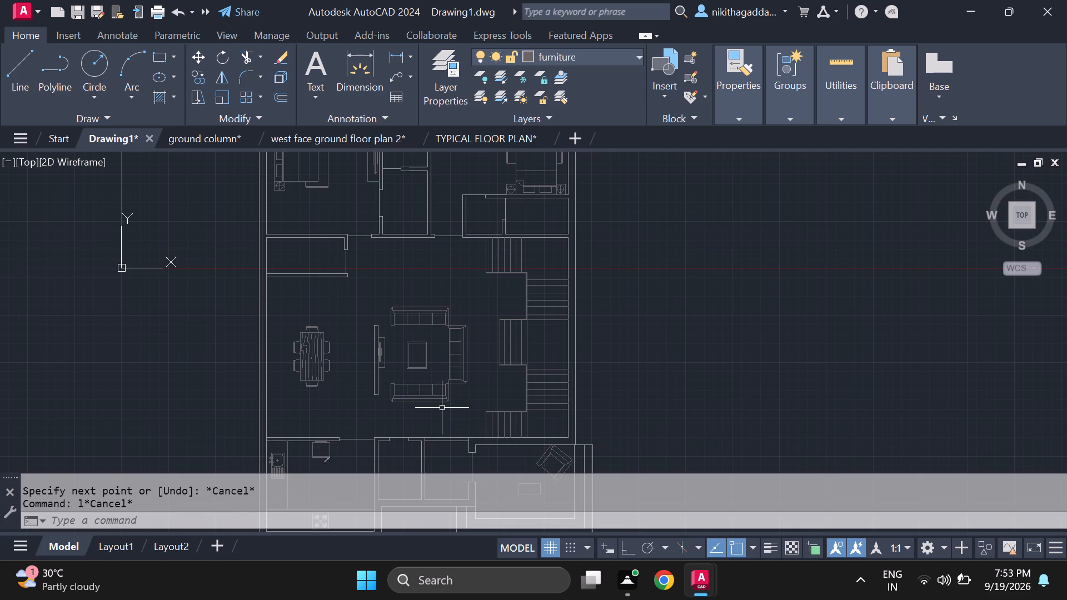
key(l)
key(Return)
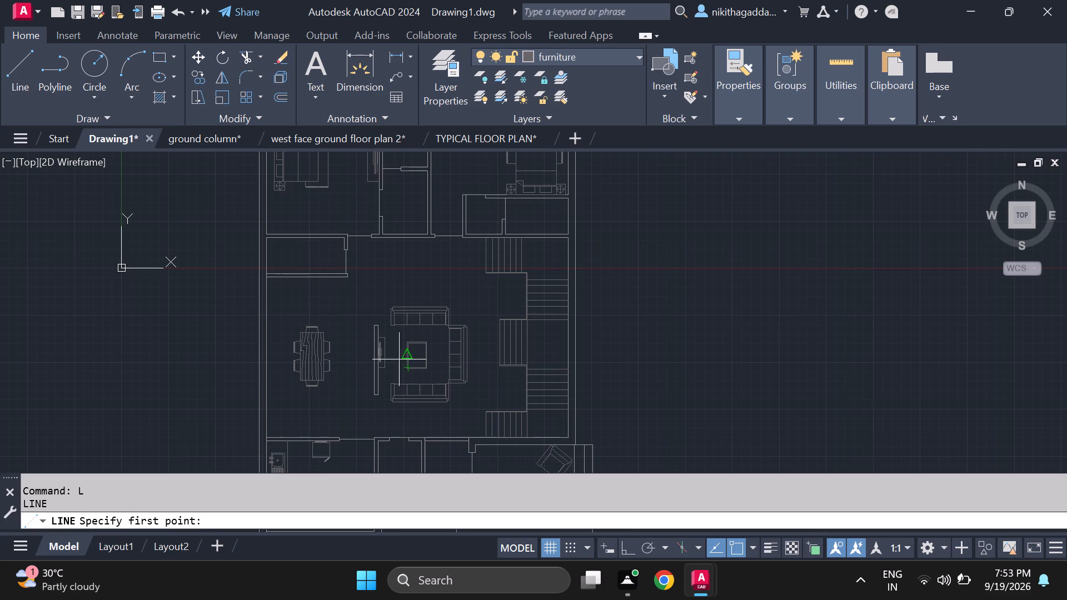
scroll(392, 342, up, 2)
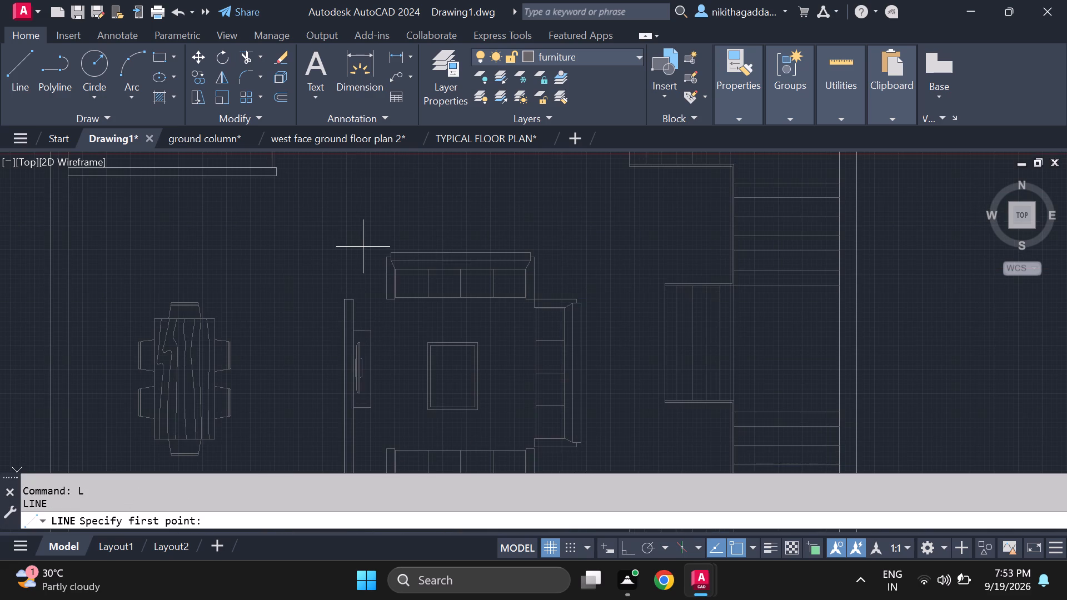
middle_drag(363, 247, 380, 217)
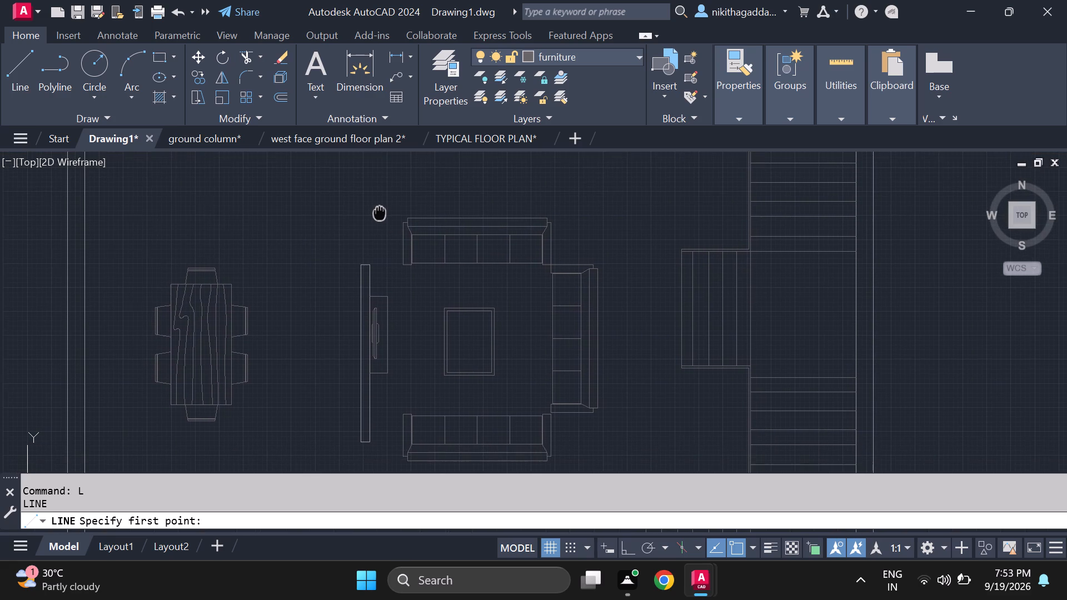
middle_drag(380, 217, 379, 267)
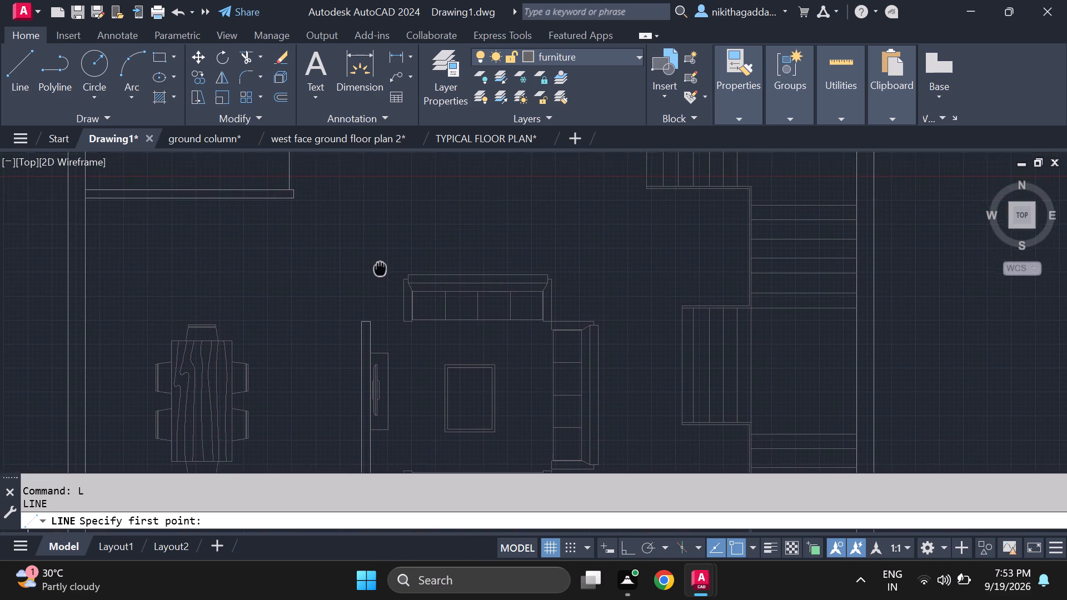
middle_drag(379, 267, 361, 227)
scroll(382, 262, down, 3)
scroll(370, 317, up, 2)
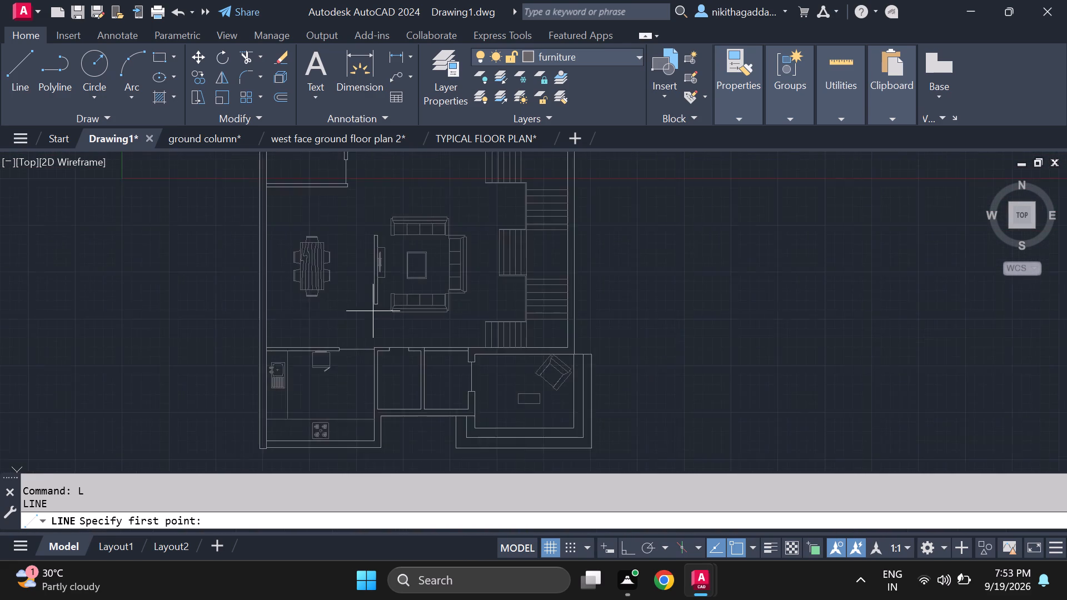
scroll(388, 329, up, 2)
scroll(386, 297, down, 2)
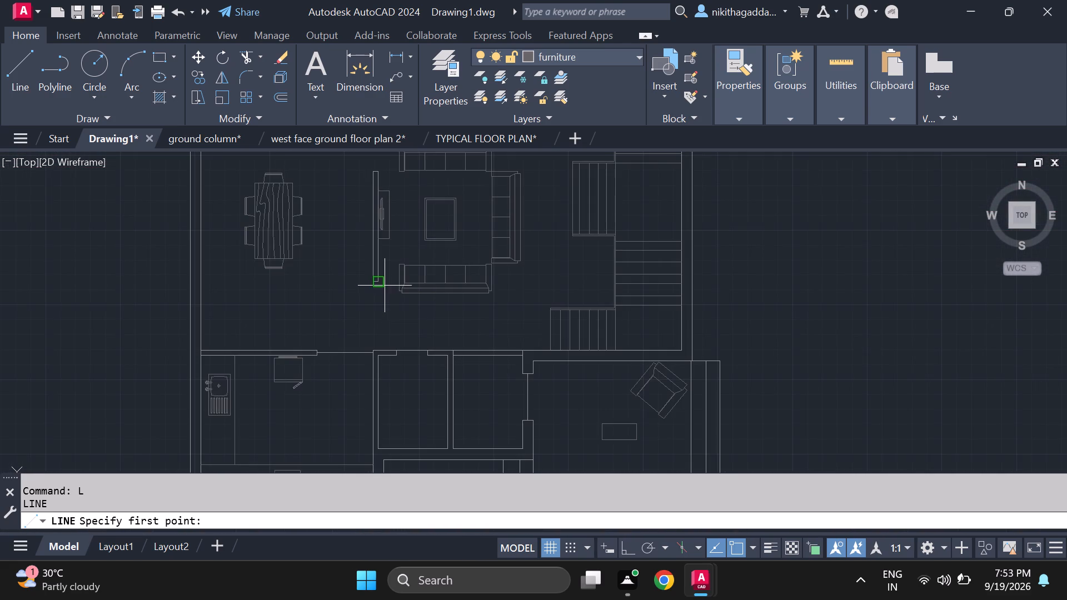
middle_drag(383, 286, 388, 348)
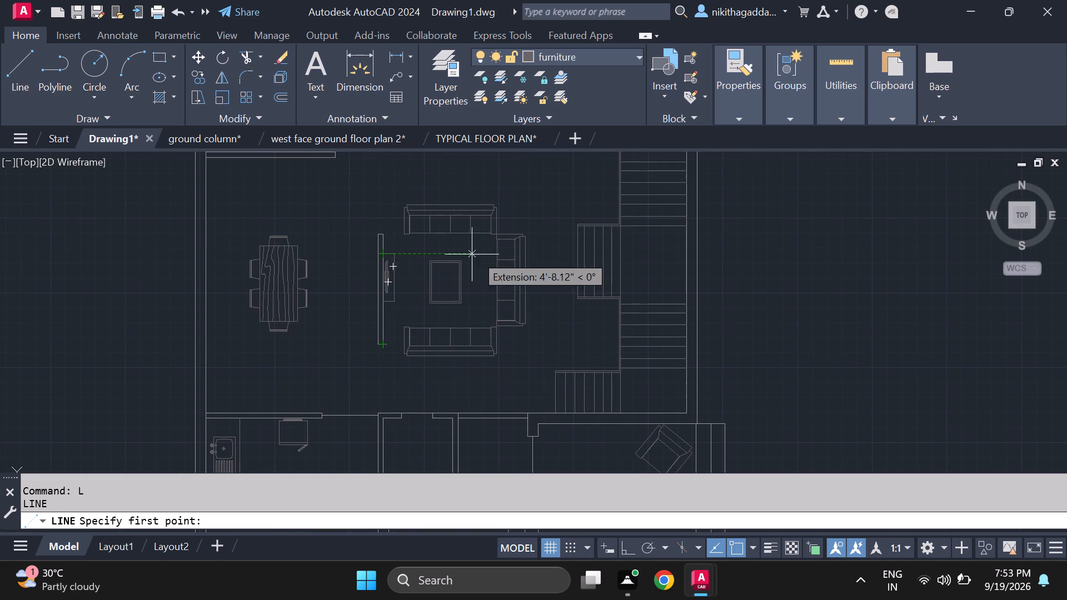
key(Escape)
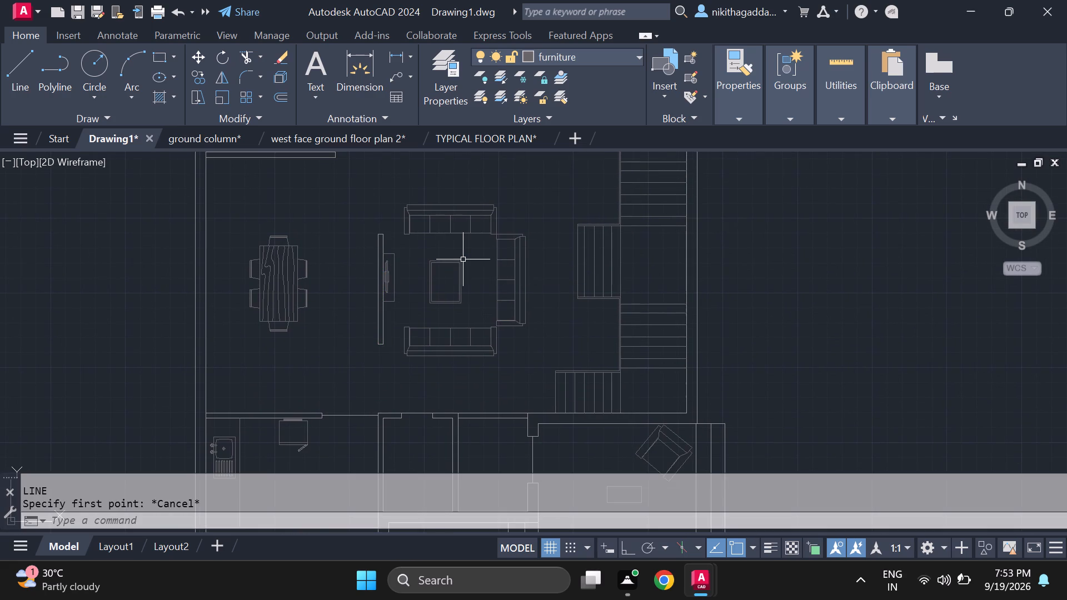
Move the living hall TV unit slightly south along the partition wall, keeping it against the wall opposite the coffee table.
scroll(396, 251, up, 3)
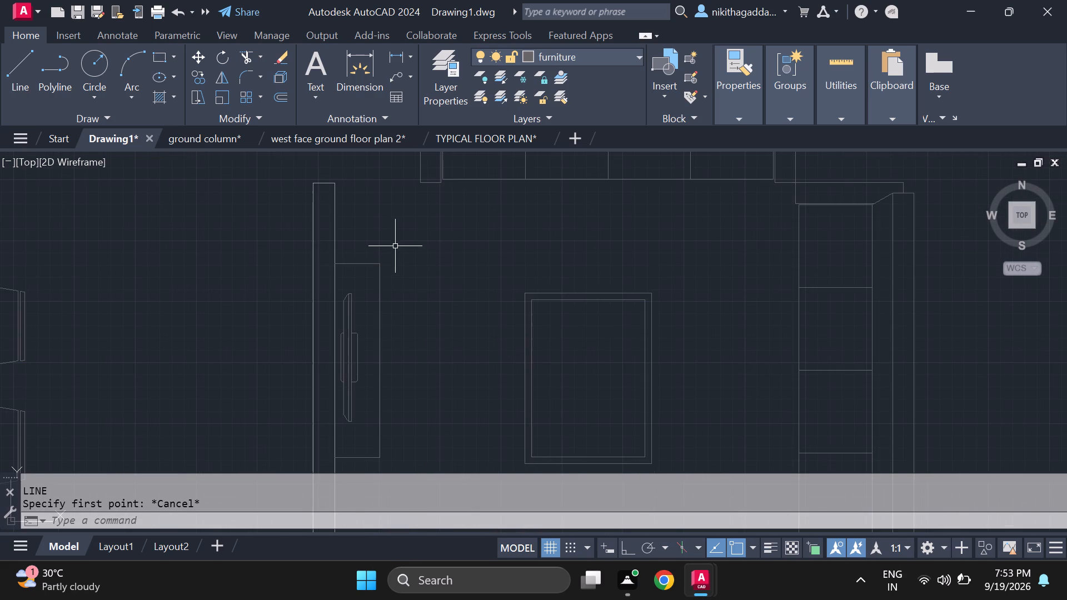
click(394, 244)
middle_drag(352, 429, 349, 331)
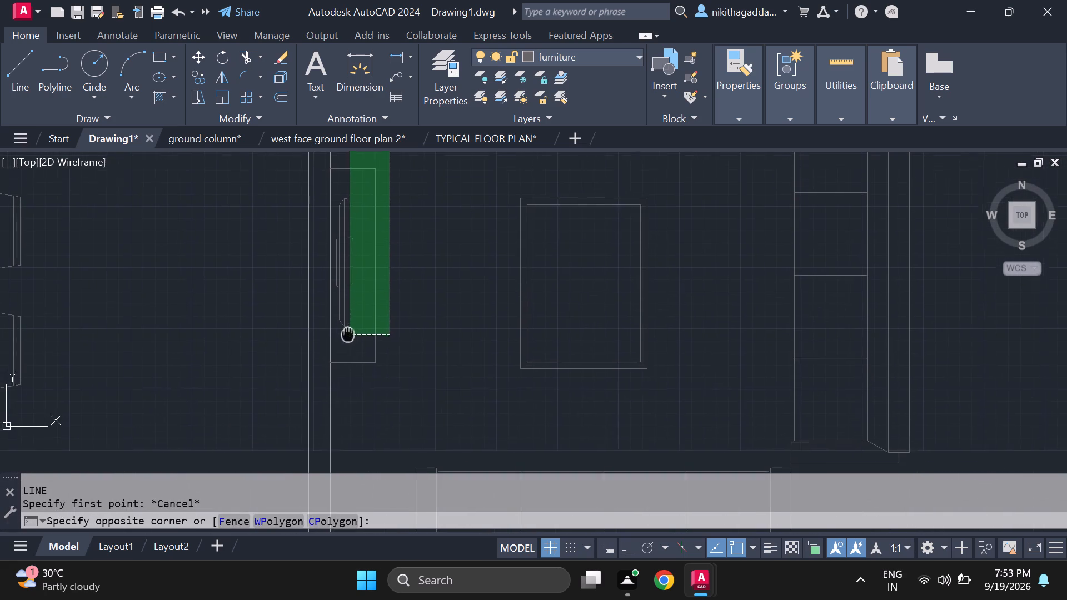
middle_drag(349, 331, 349, 329)
click(345, 389)
scroll(406, 348, down, 1)
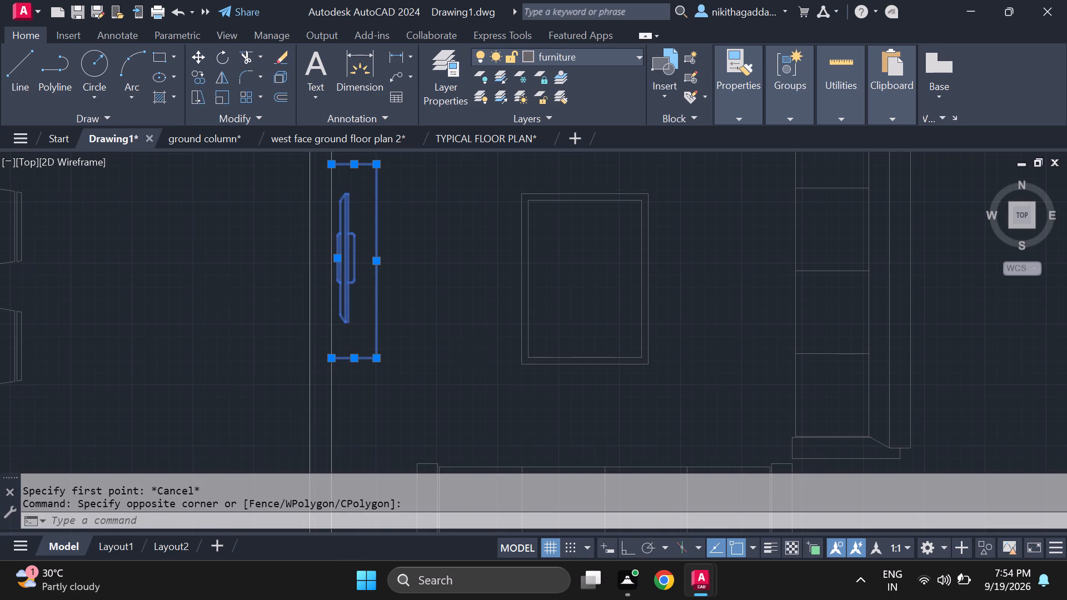
key(m)
key(Return)
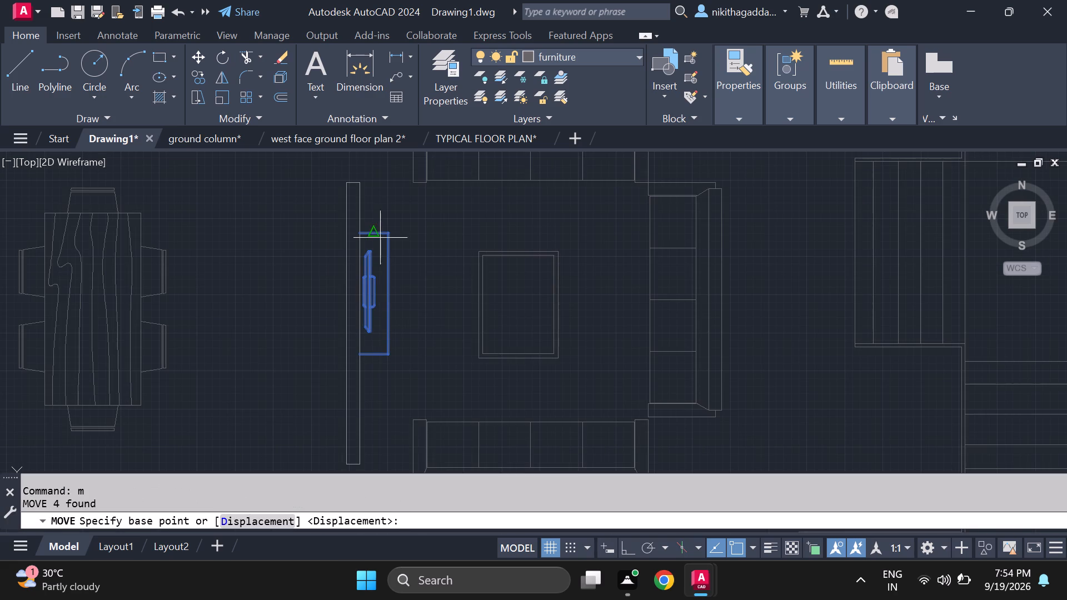
click(358, 237)
click(358, 254)
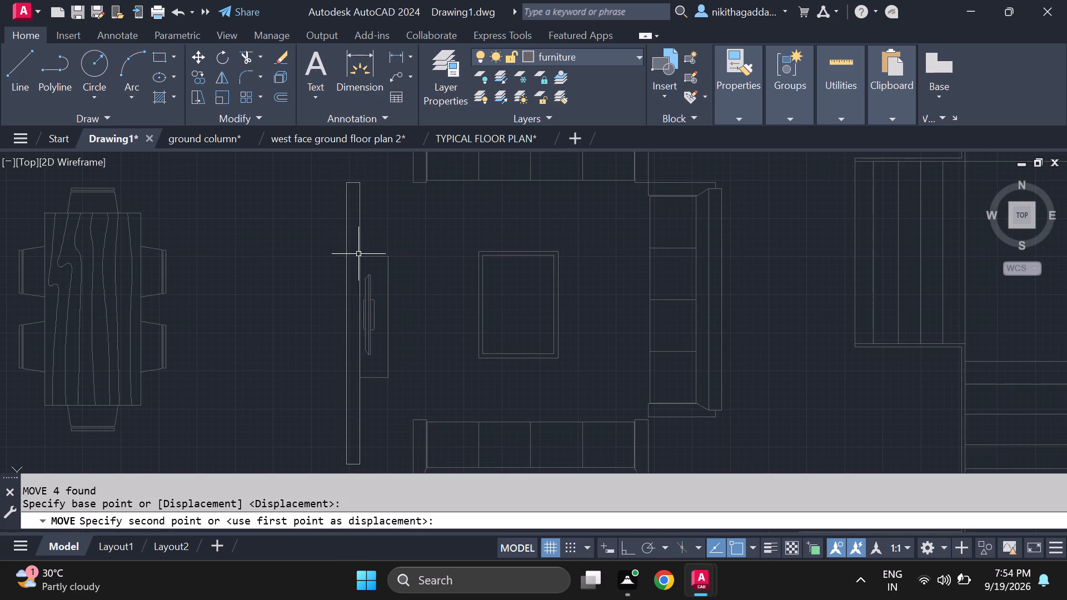
Examine the living hall's seating layout and the staircase along the east wall.
scroll(570, 255, down, 2)
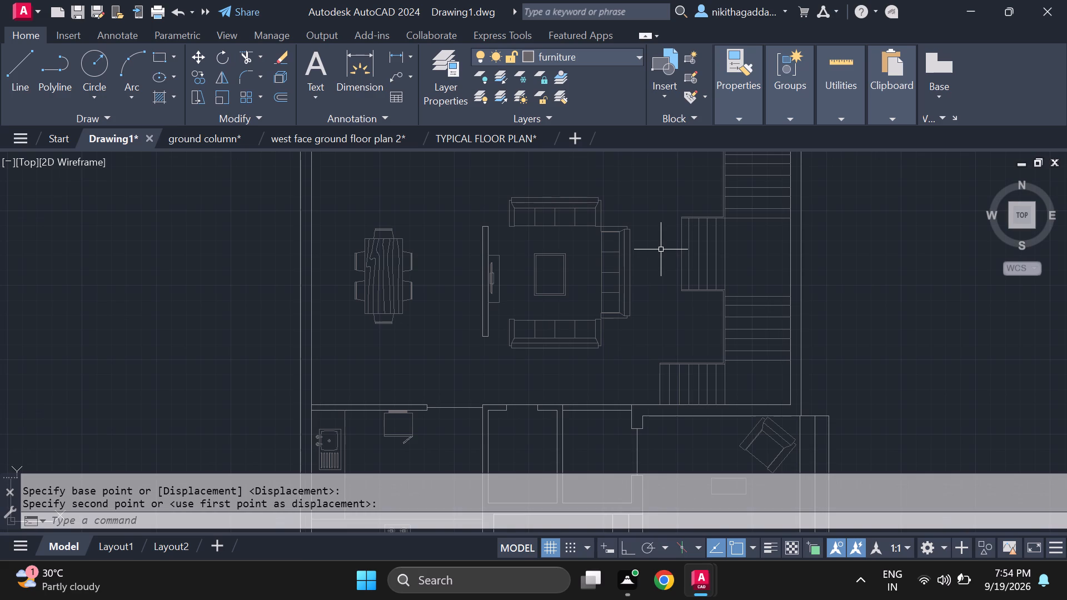
scroll(574, 281, up, 1)
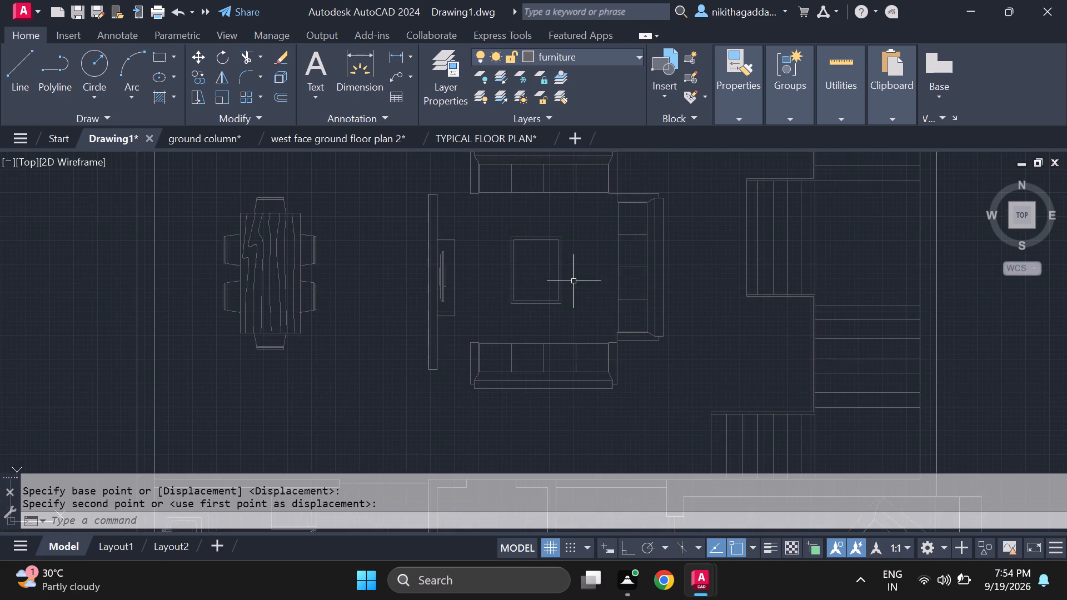
scroll(574, 281, down, 2)
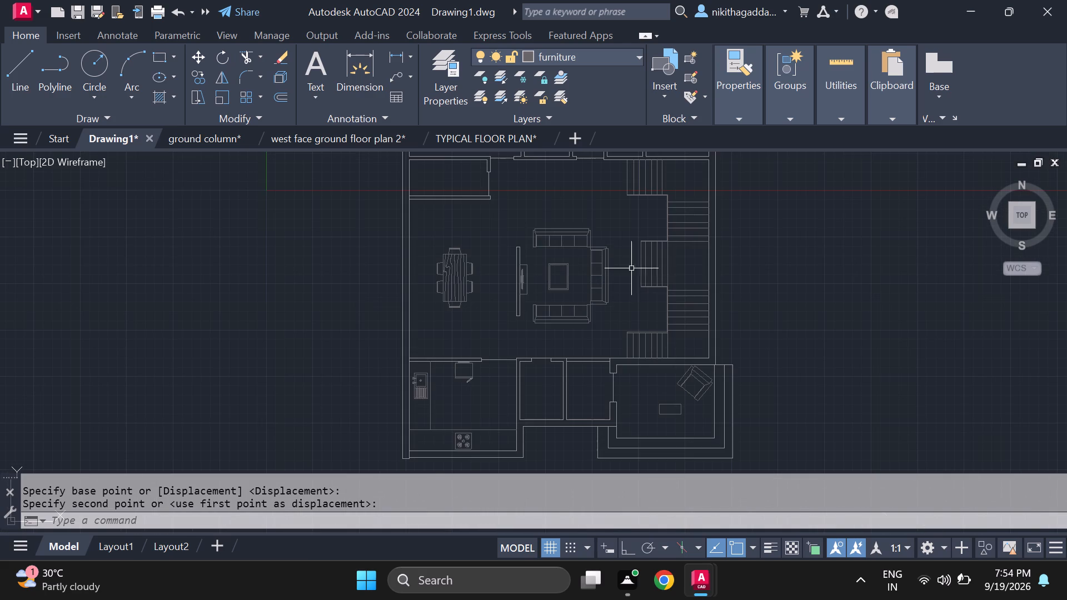
scroll(662, 265, up, 2)
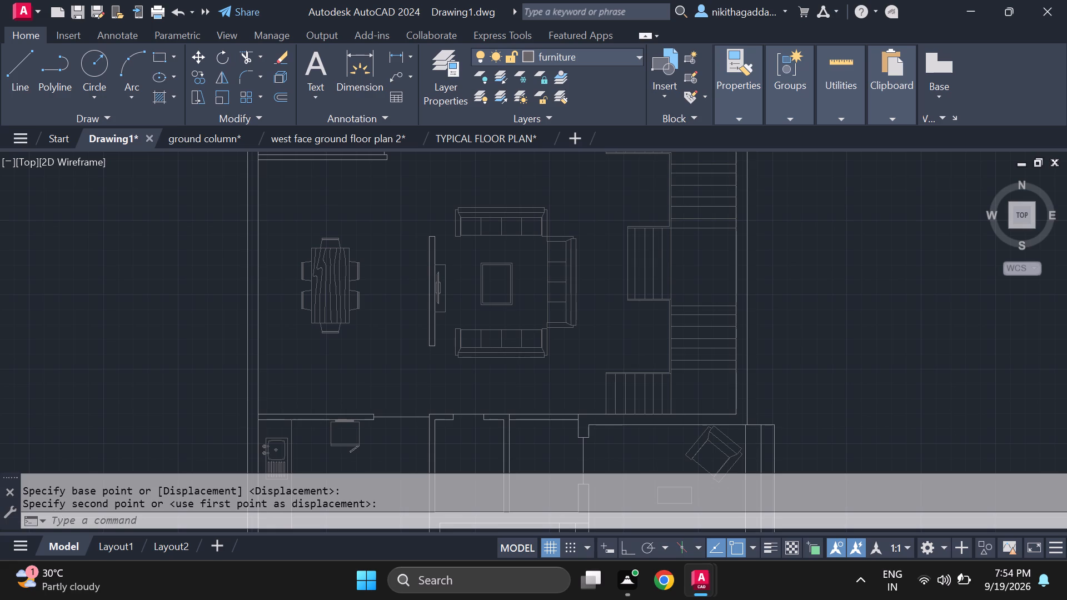
scroll(666, 264, down, 2)
scroll(662, 236, up, 2)
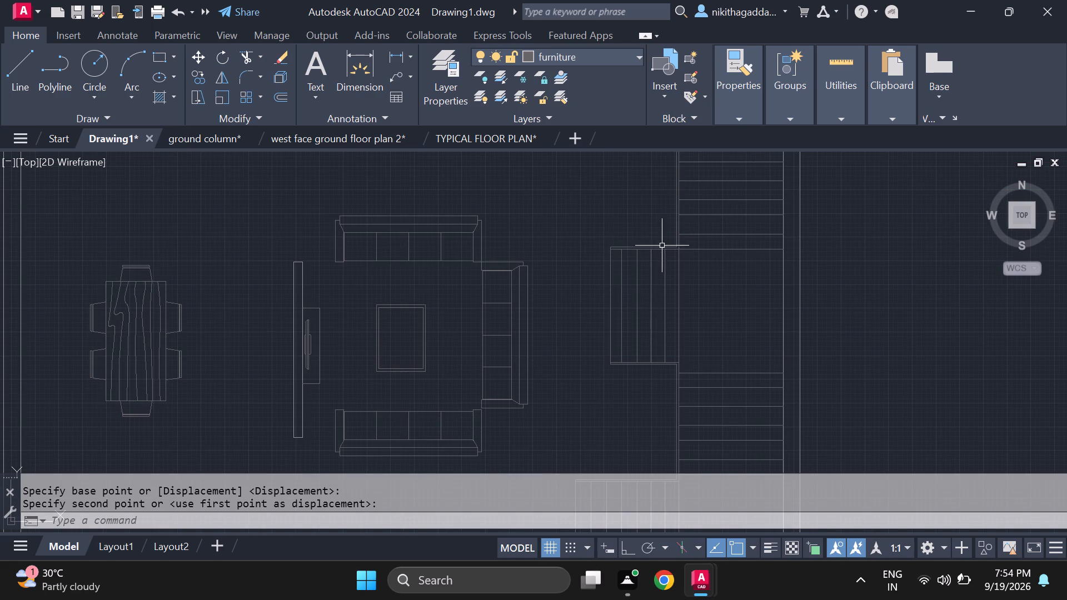
scroll(677, 288, up, 3)
scroll(677, 288, down, 5)
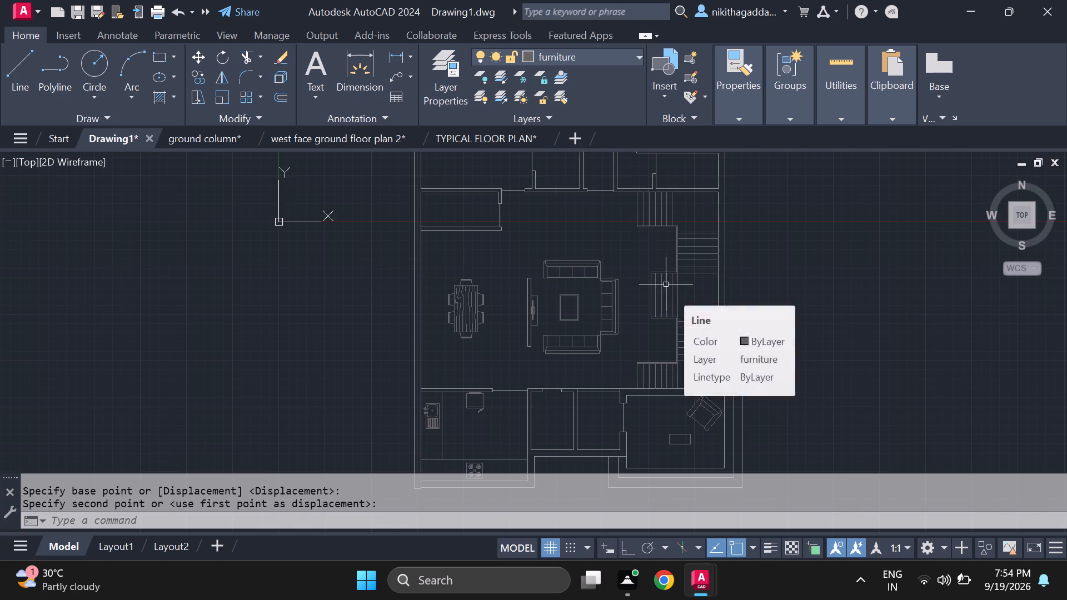
Move the double edge line at the south end of the staircase's middle west-projecting flight north across its treads.
scroll(651, 302, up, 2)
middle_drag(686, 289, 617, 329)
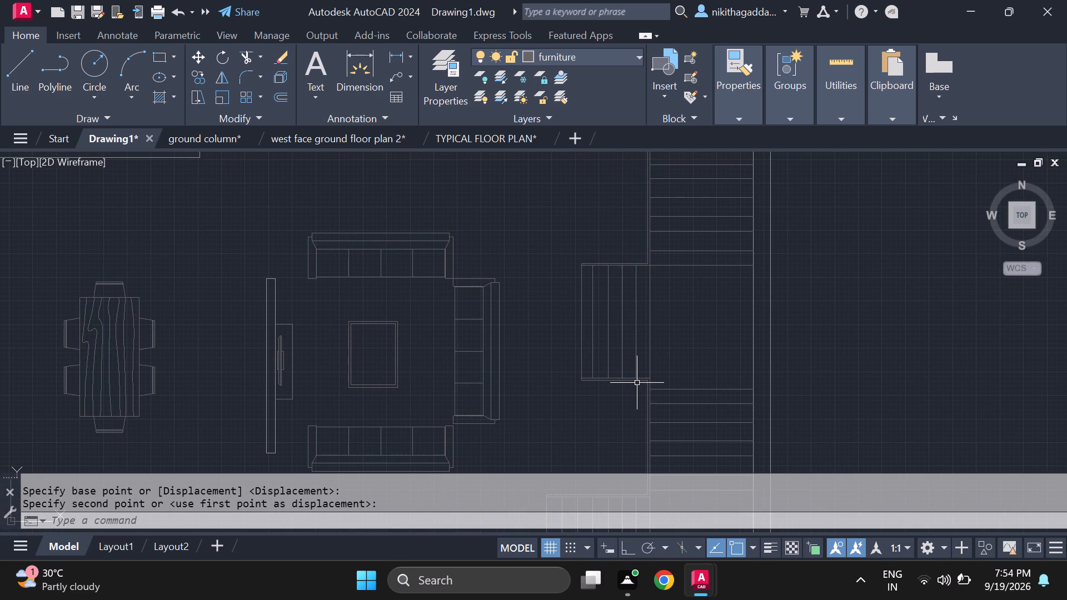
scroll(627, 383, up, 1)
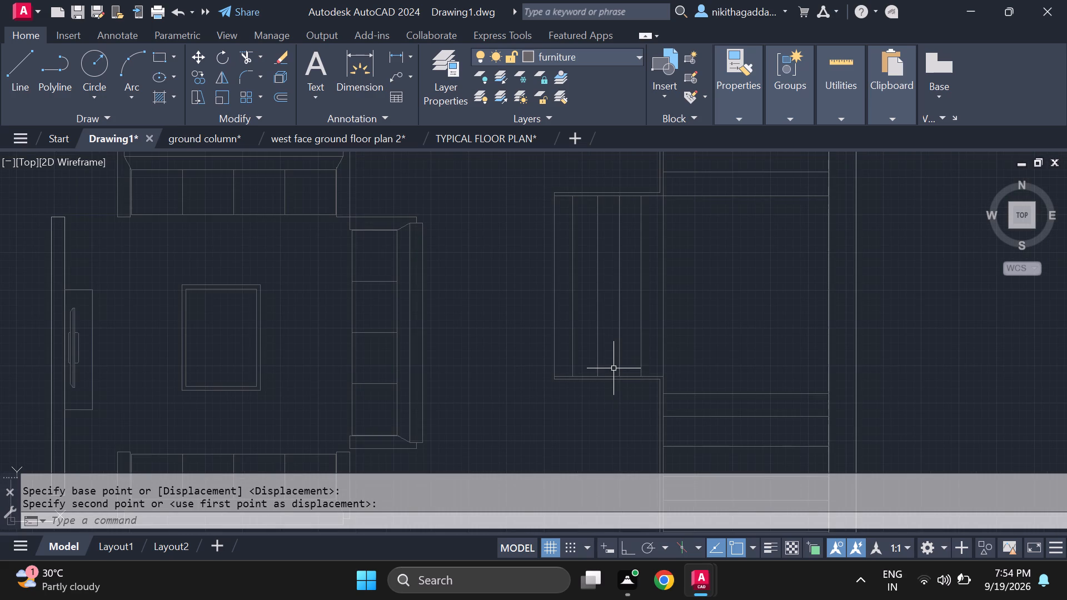
click(613, 370)
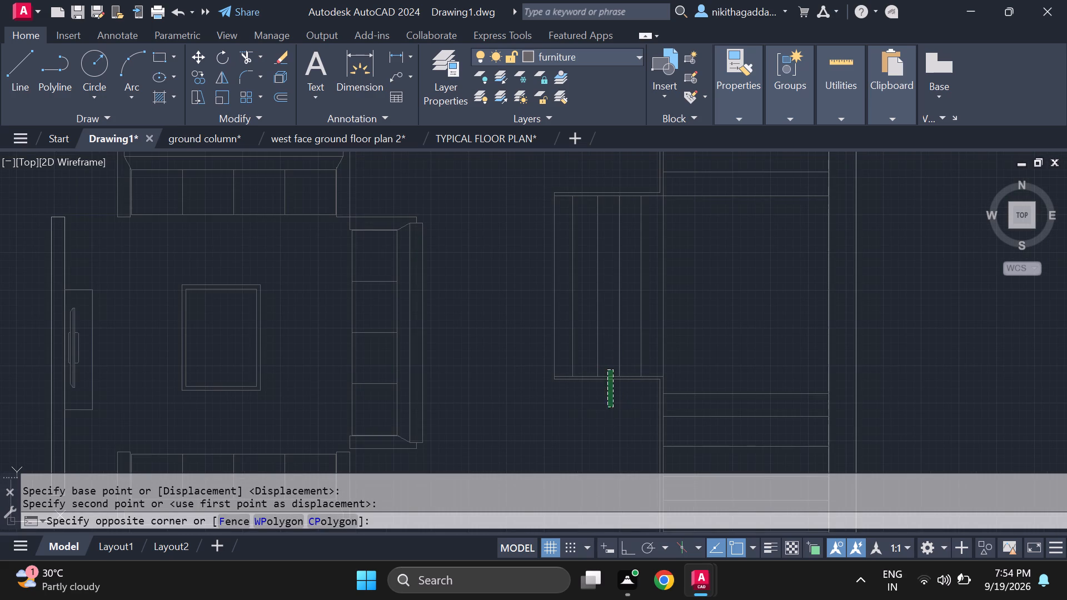
click(607, 407)
key(m)
key(Return)
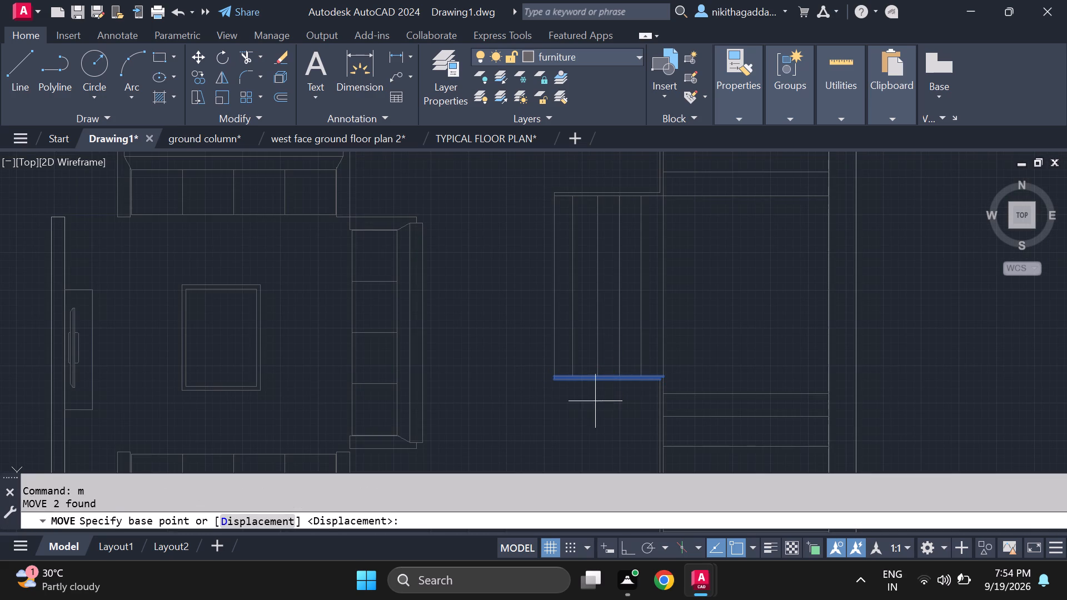
scroll(647, 363, up, 1)
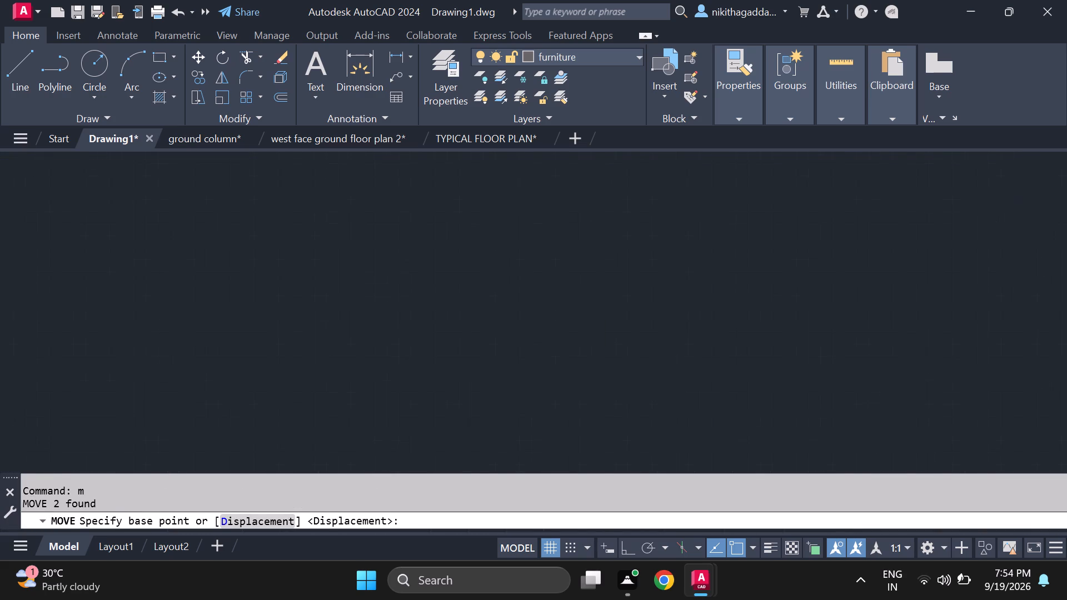
click(676, 384)
scroll(657, 296, down, 2)
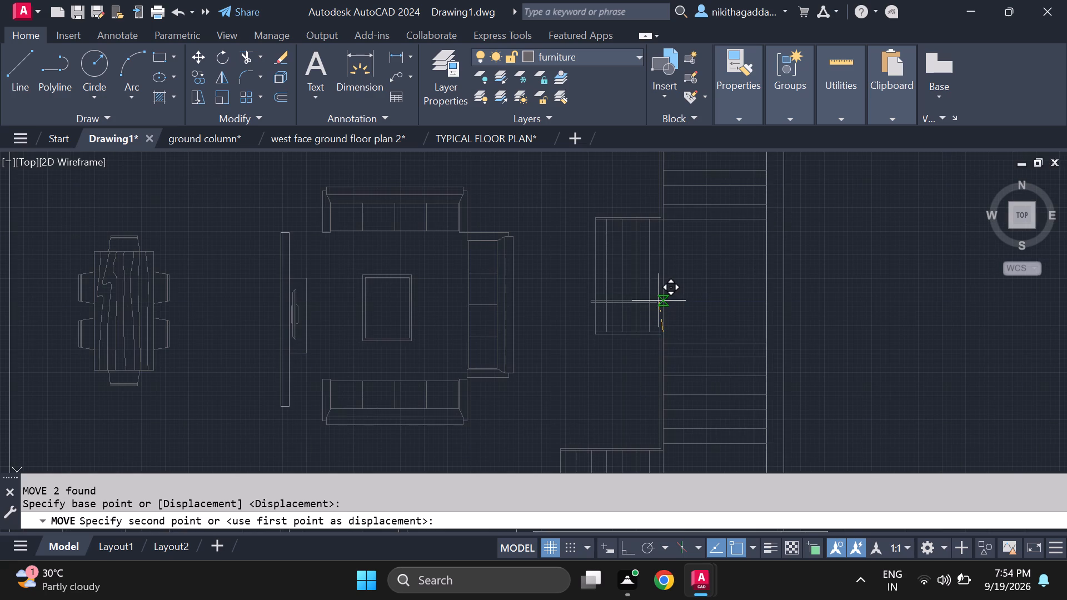
click(659, 300)
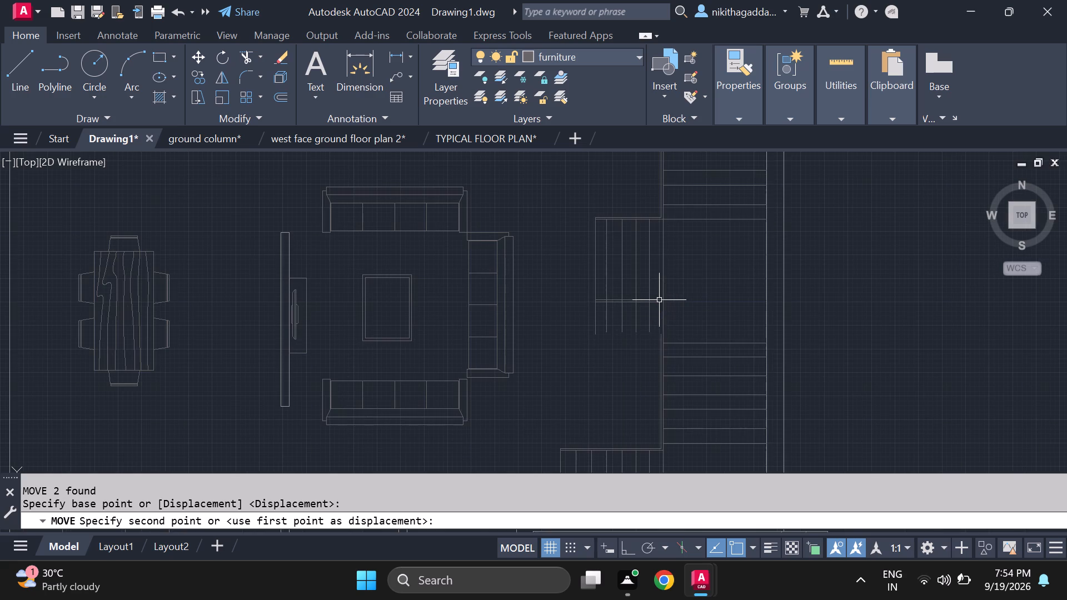
scroll(600, 372, down, 2)
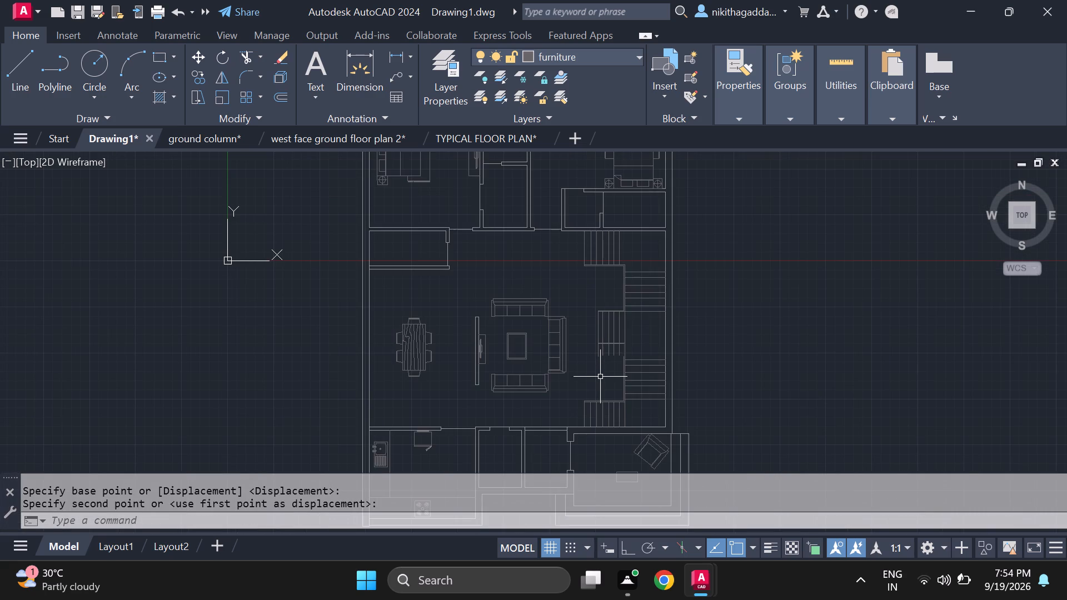
key(Escape)
Trim the tread lines projecting south of the relocated double edge line on the staircase's middle west-projecting flight.
text(tr)
key(Return)
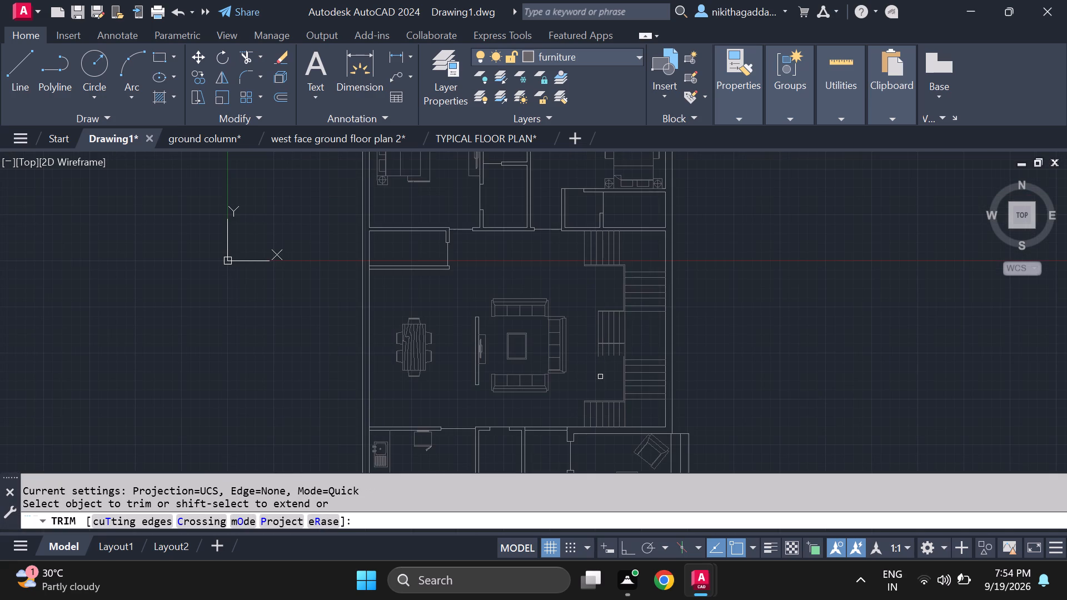
scroll(624, 355, up, 5)
drag(618, 365, 318, 407)
middle_drag(528, 429, 500, 332)
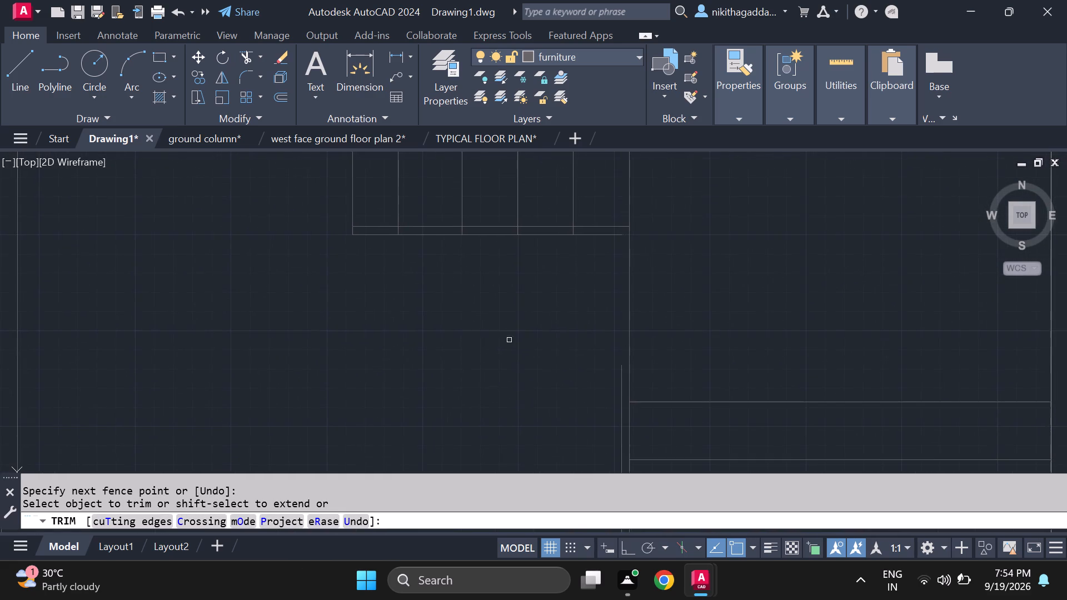
scroll(581, 401, down, 3)
middle_drag(555, 408, 550, 383)
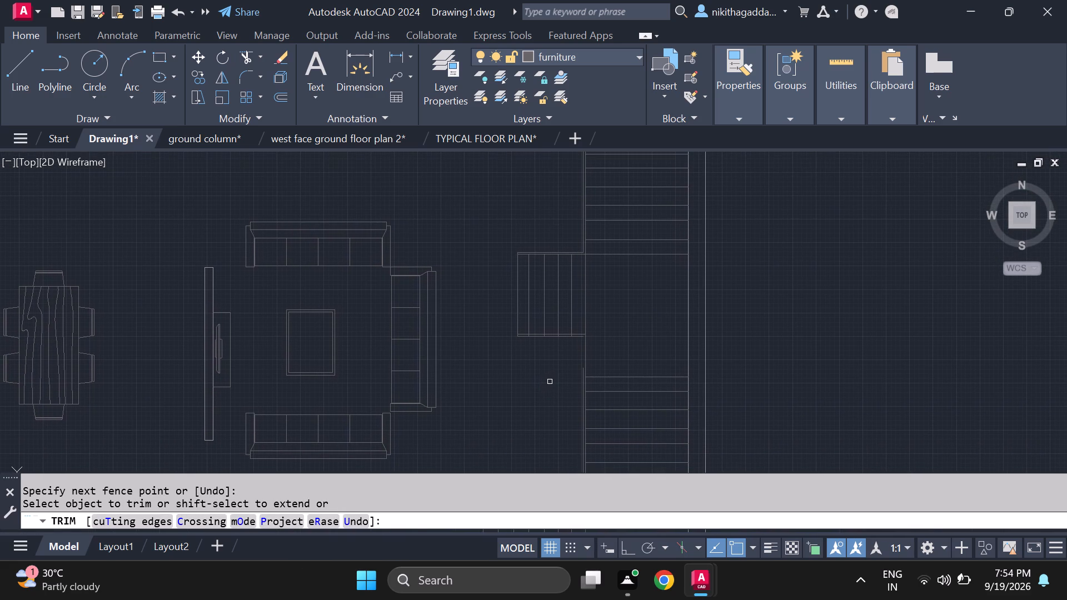
key(Escape)
Draw a vertical line from the upper end of the stair's inner edge line north to the middle flight's lower edge line.
key(l)
key(Return)
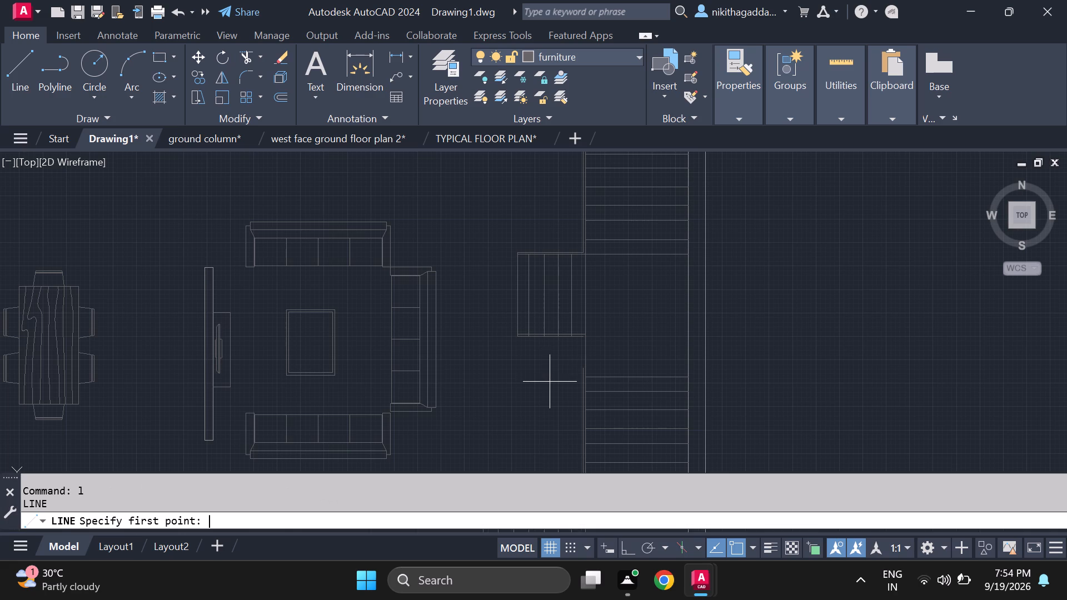
scroll(545, 358, up, 2)
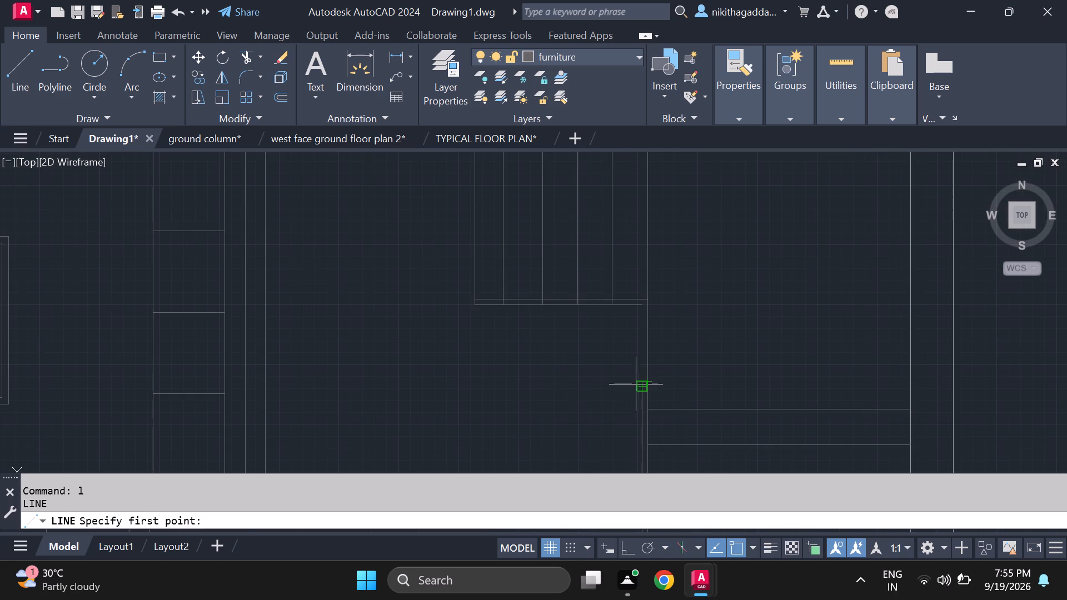
click(639, 384)
click(642, 307)
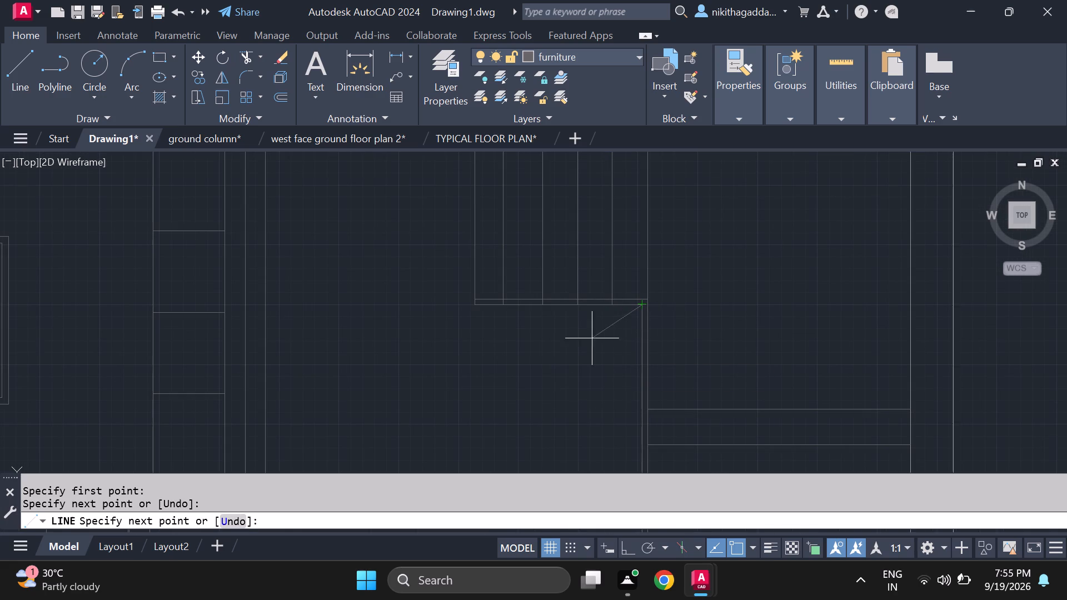
key(Escape)
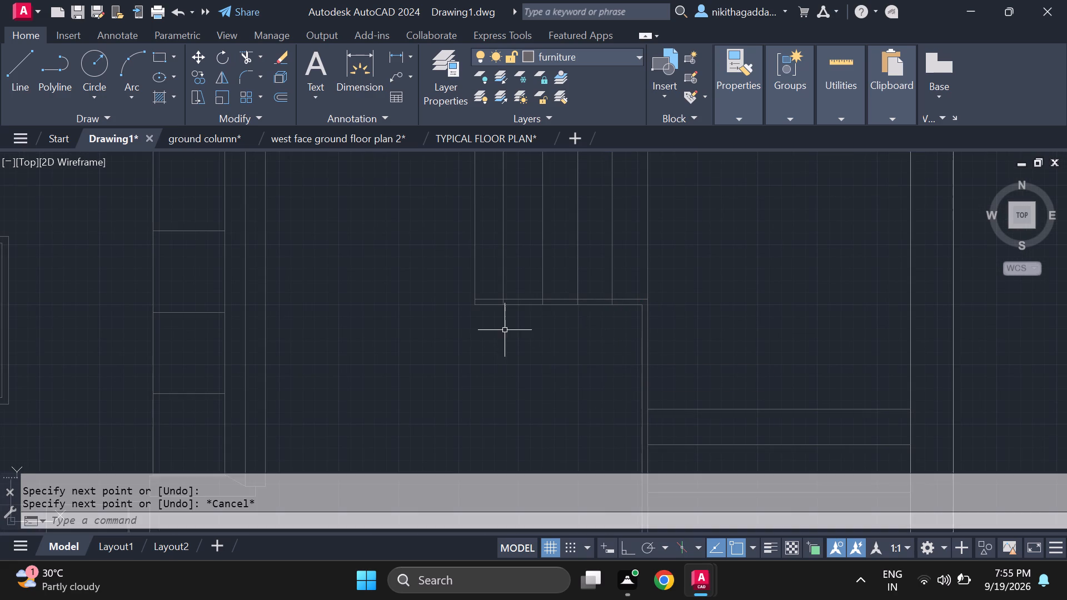
Move the double edge line at the north end of the southernmost west-projecting flight north, to the second-lowest tread of the adjoining east flight.
scroll(505, 329, down, 3)
middle_drag(503, 288, 485, 287)
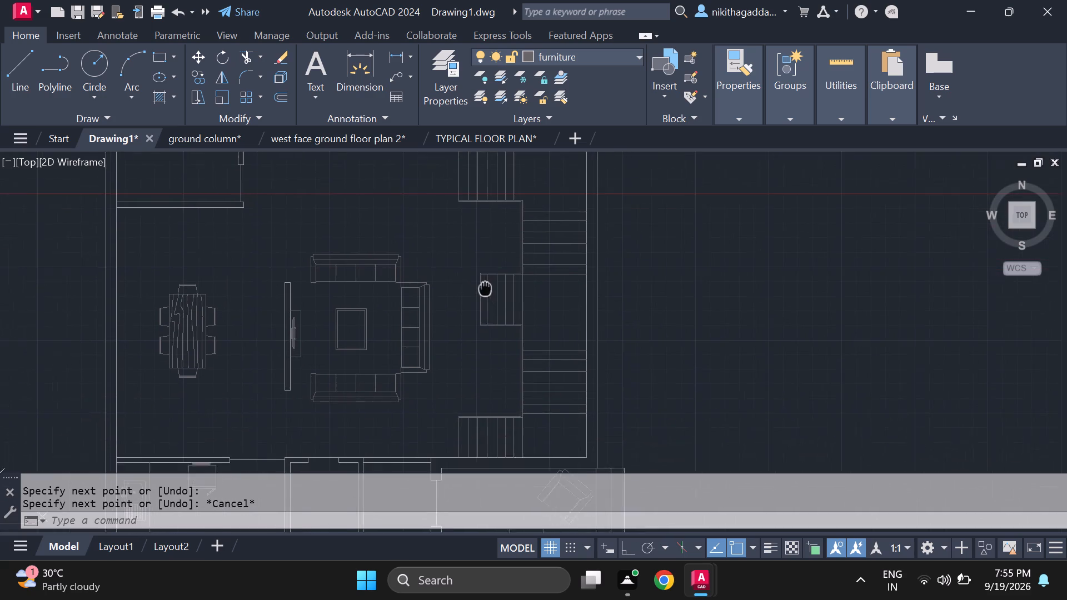
middle_drag(485, 287, 482, 283)
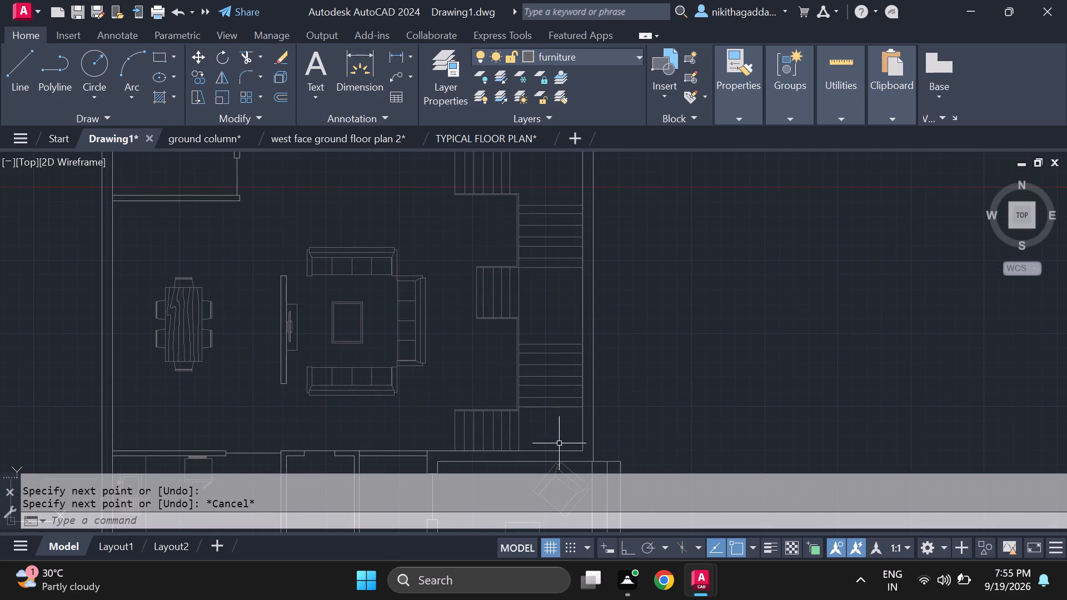
middle_click(435, 396)
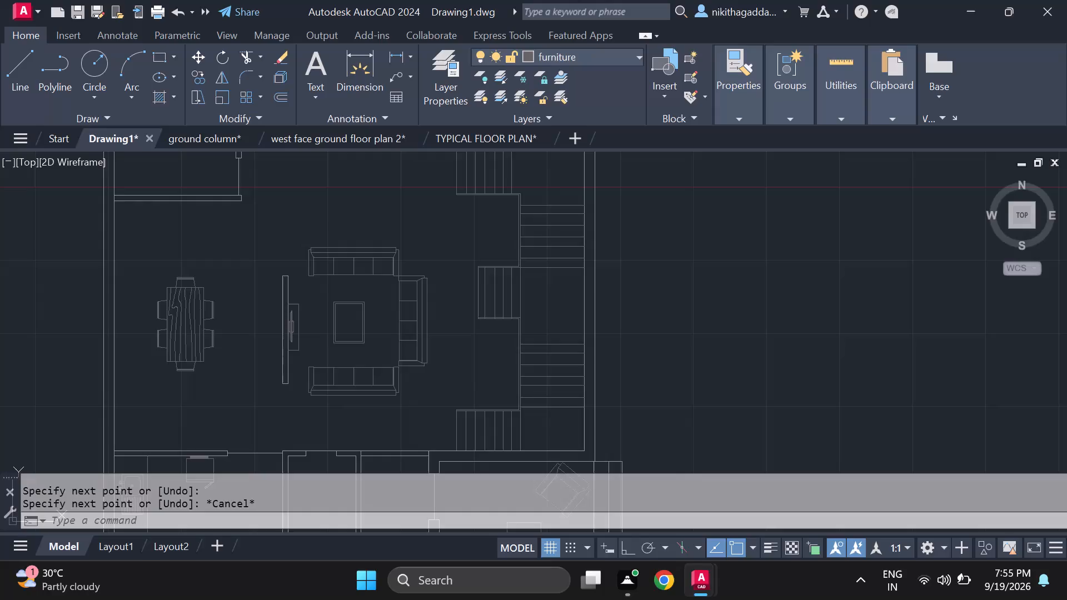
scroll(484, 407, up, 4)
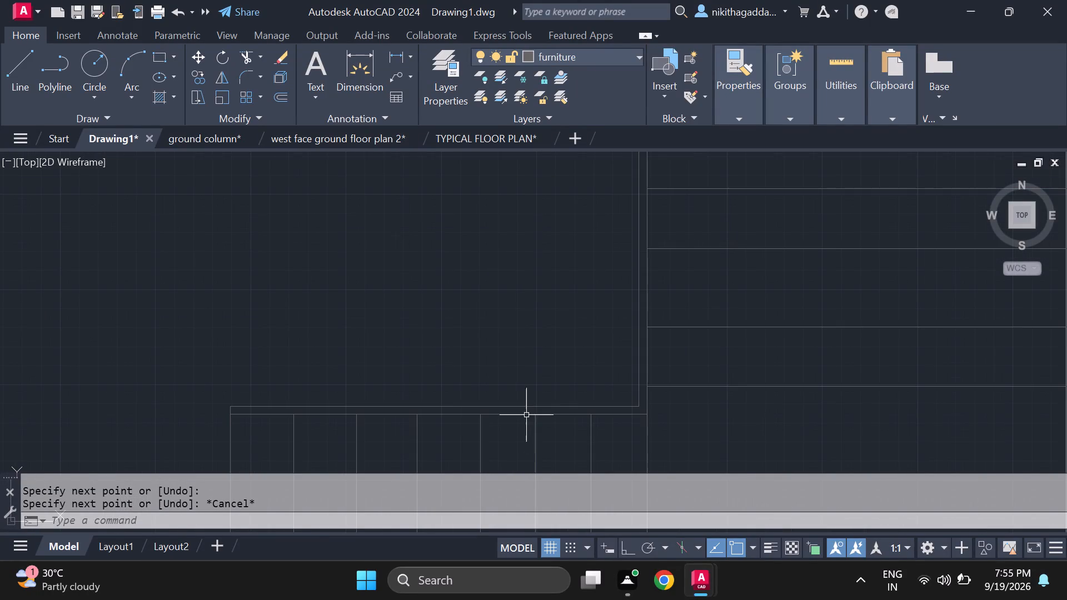
click(524, 401)
click(503, 418)
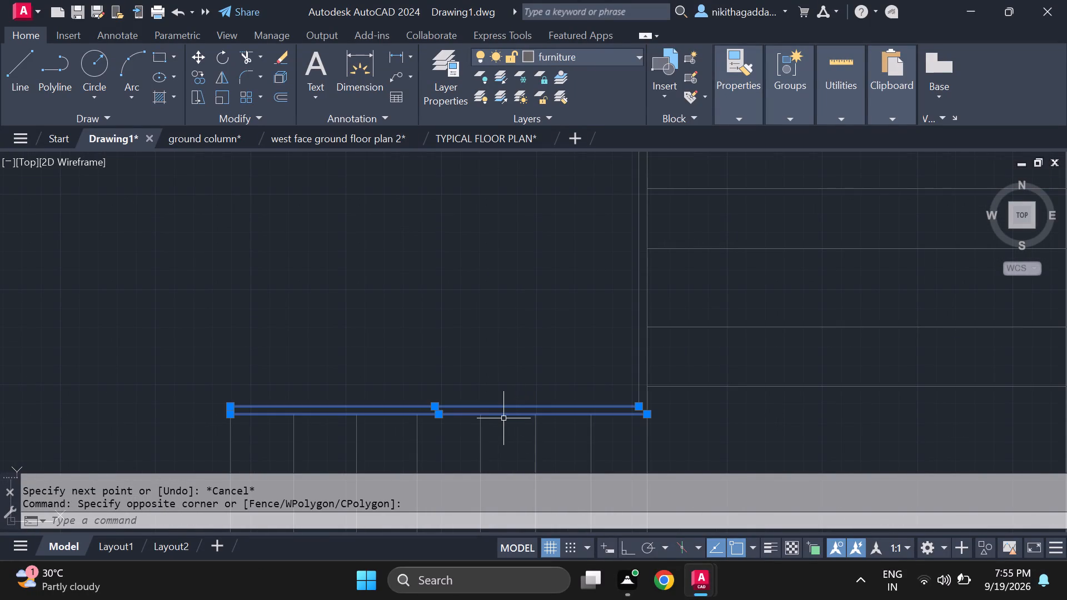
key(m)
key(Return)
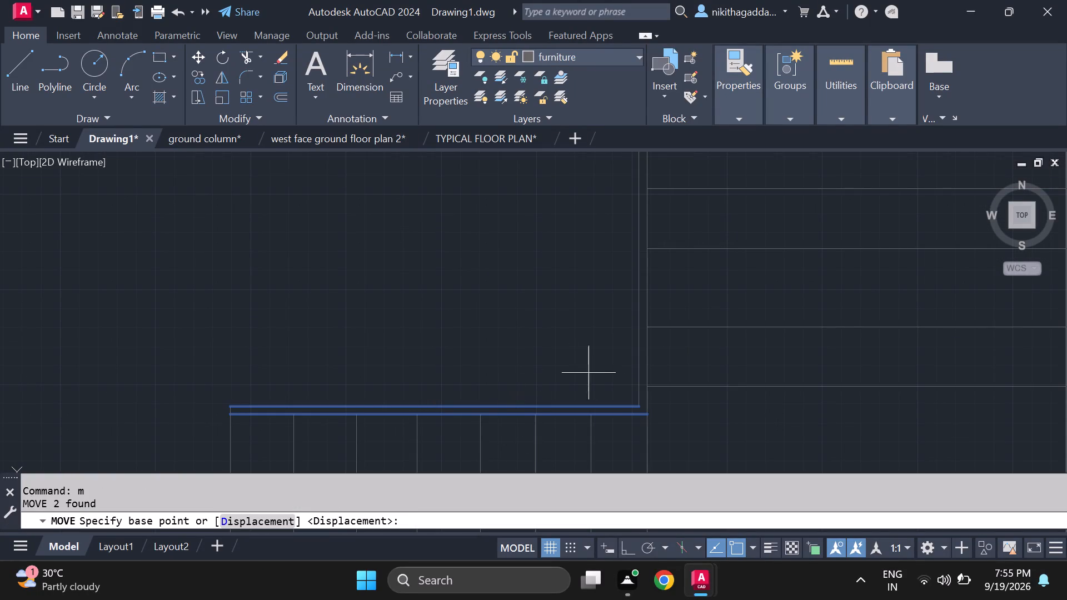
click(639, 407)
scroll(636, 356, down, 2)
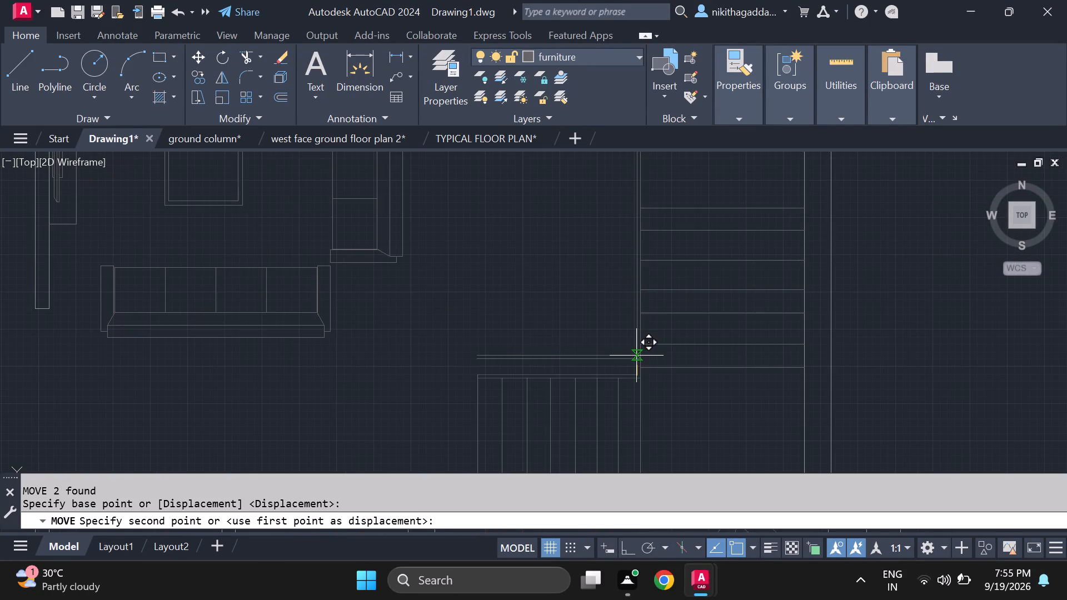
click(635, 348)
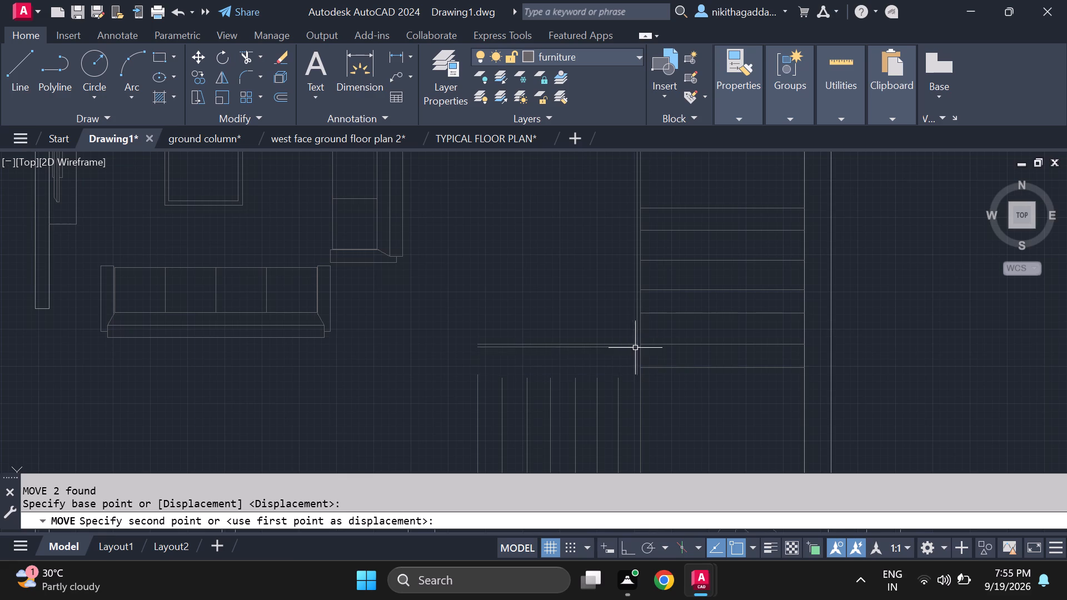
Extend the southernmost flight's west side line and its tread lines north to the moved double edge line.
scroll(497, 376, down, 3)
scroll(549, 386, up, 2)
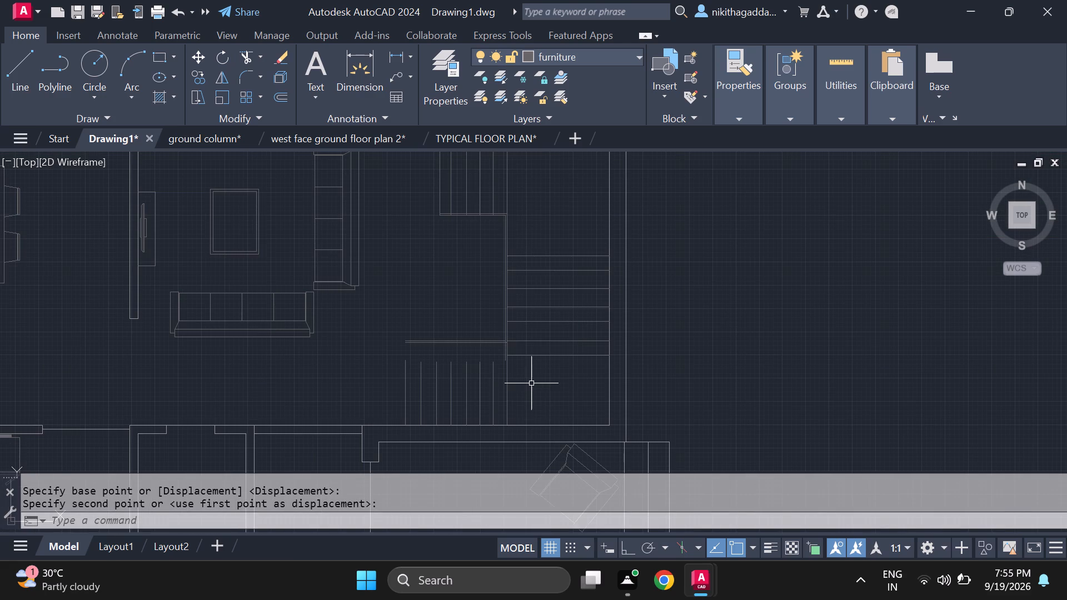
text(ex)
key(Return)
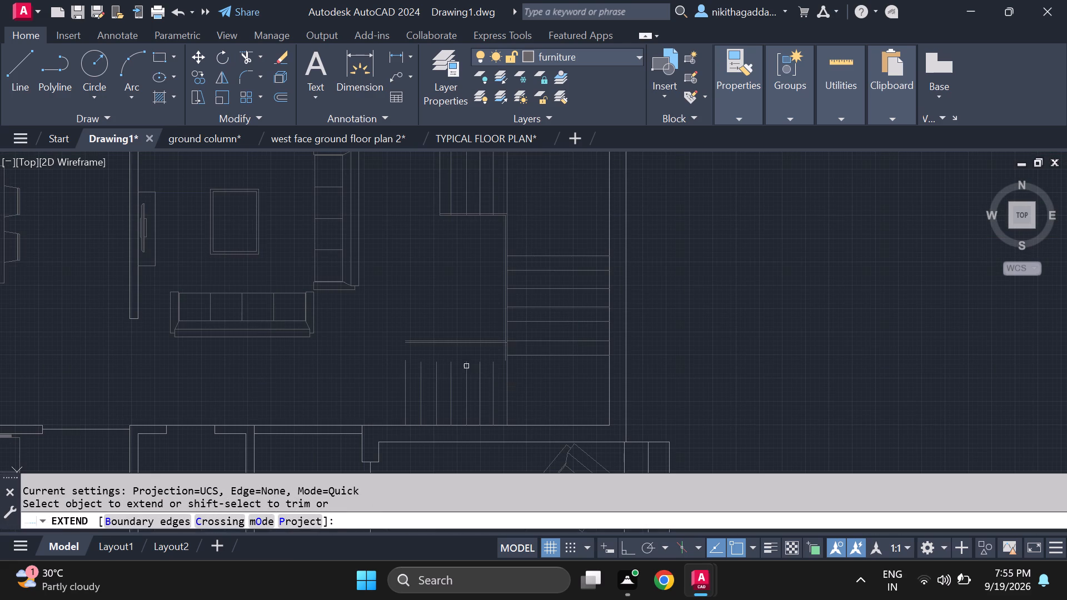
click(404, 384)
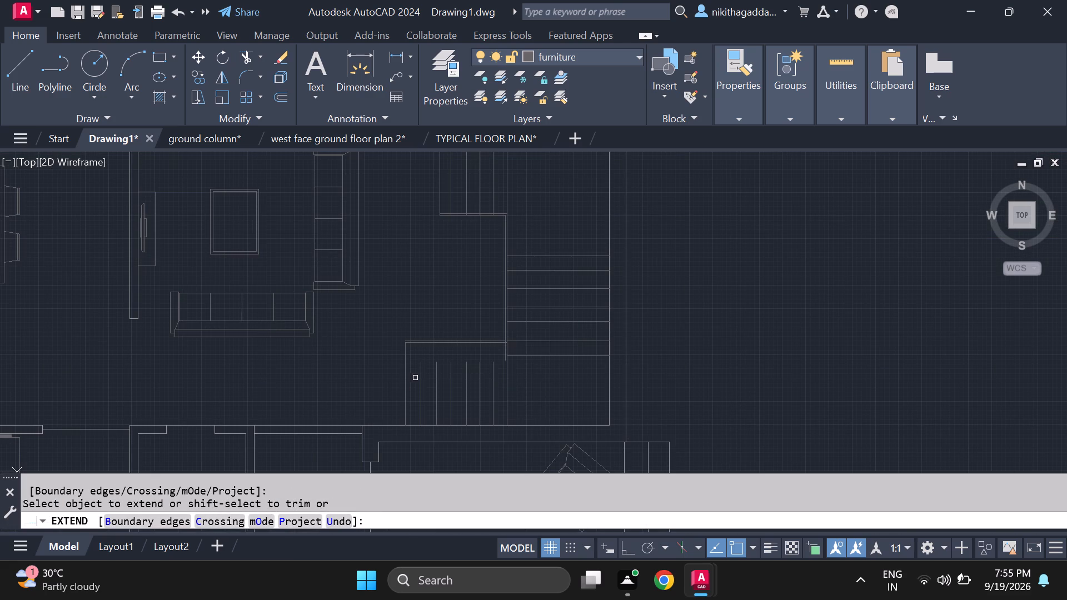
click(421, 365)
click(435, 368)
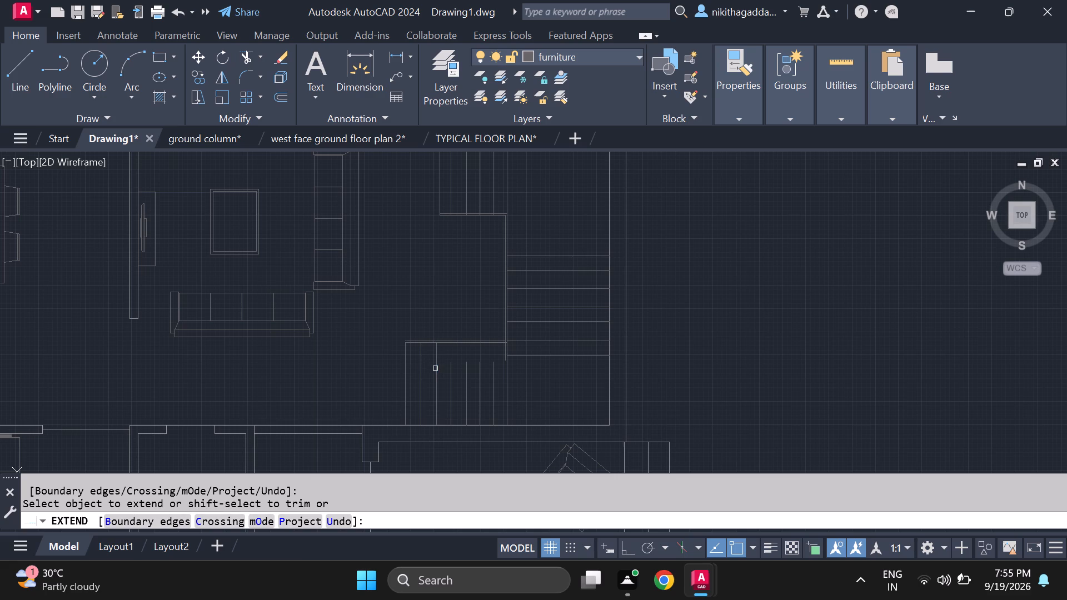
click(450, 373)
click(467, 381)
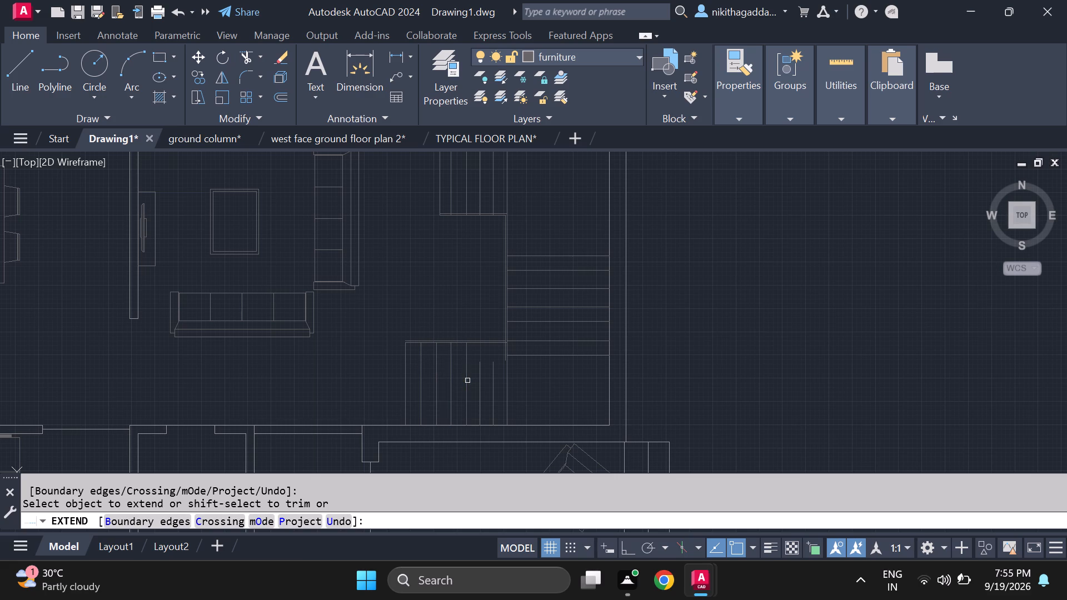
click(477, 378)
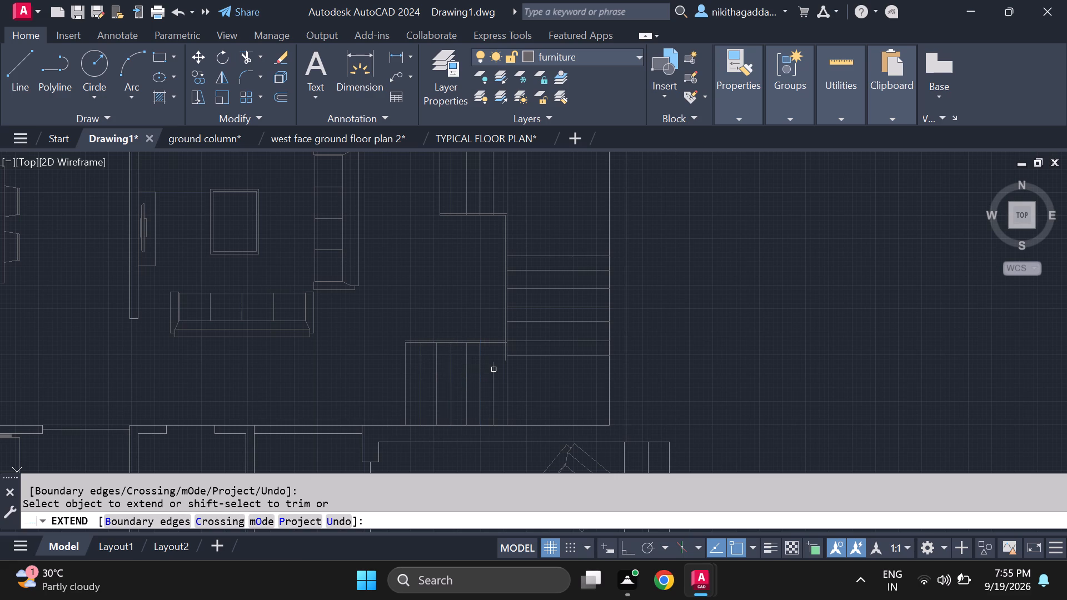
click(494, 369)
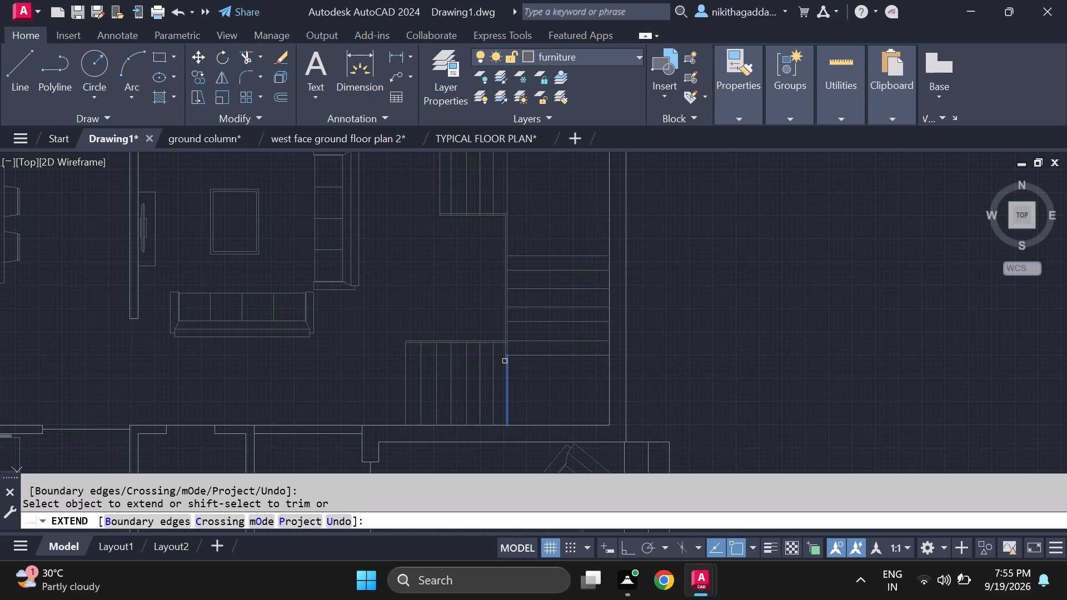
Extend the stair's inner vertical edge line south to the hall wall and the flight's upper edge line east to the outer vertical line.
scroll(501, 362, up, 2)
click(509, 352)
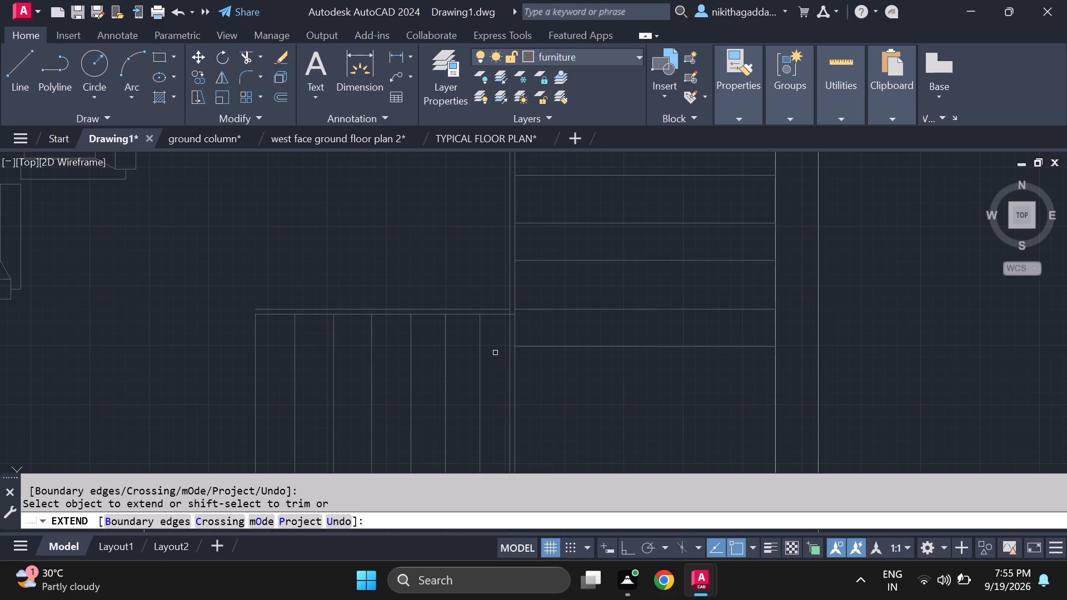
scroll(487, 354, down, 2)
scroll(485, 330, up, 3)
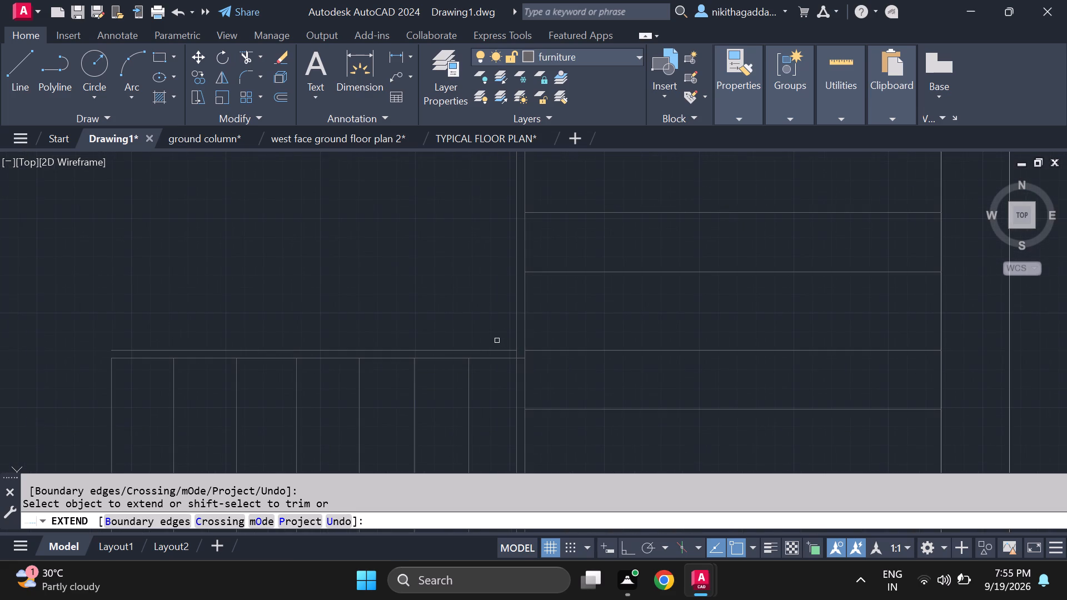
click(507, 352)
scroll(485, 364, down, 4)
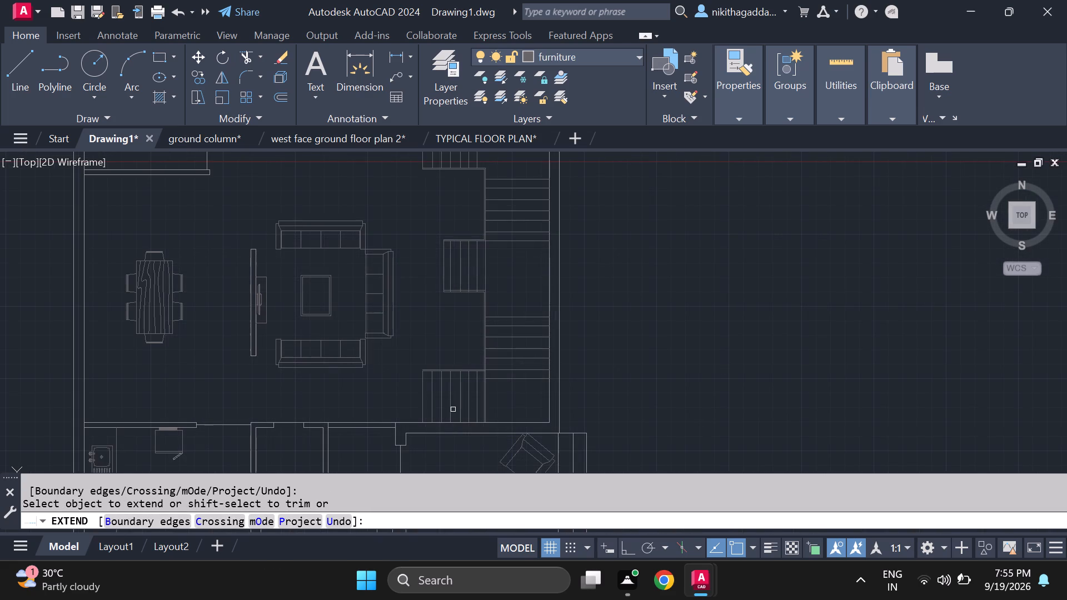
key(Escape)
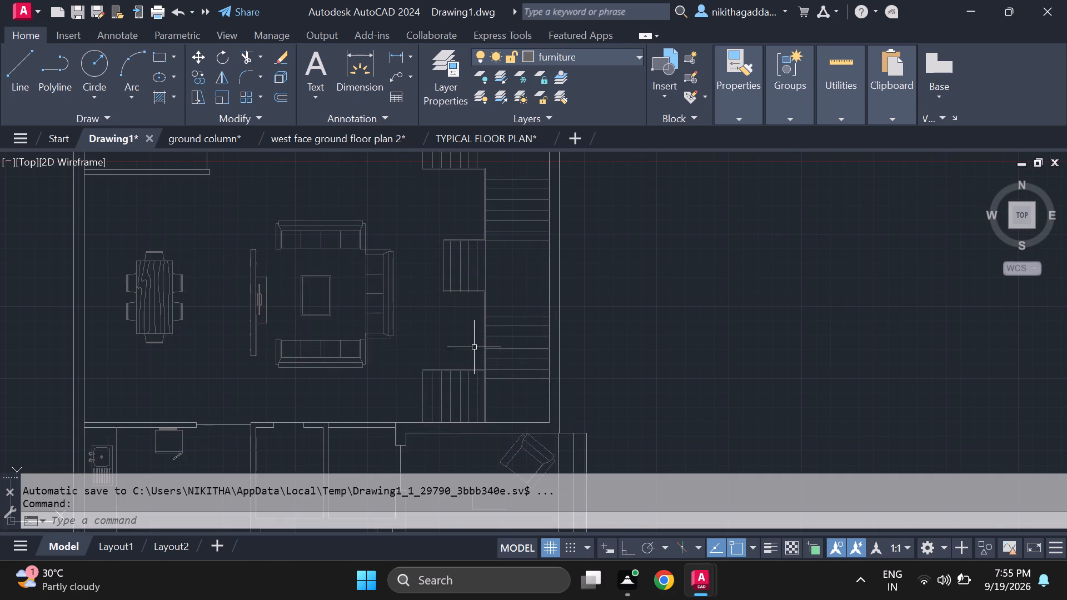
Examine the reworked staircase flights and the overall furnished floor plan.
scroll(474, 347, down, 1)
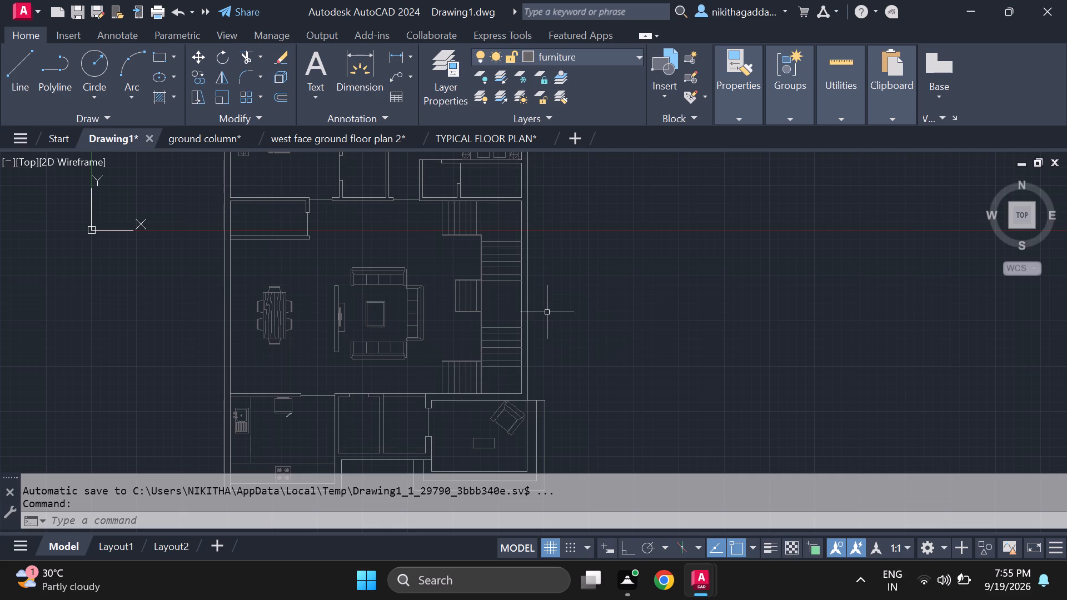
scroll(468, 375, up, 3)
scroll(517, 324, up, 3)
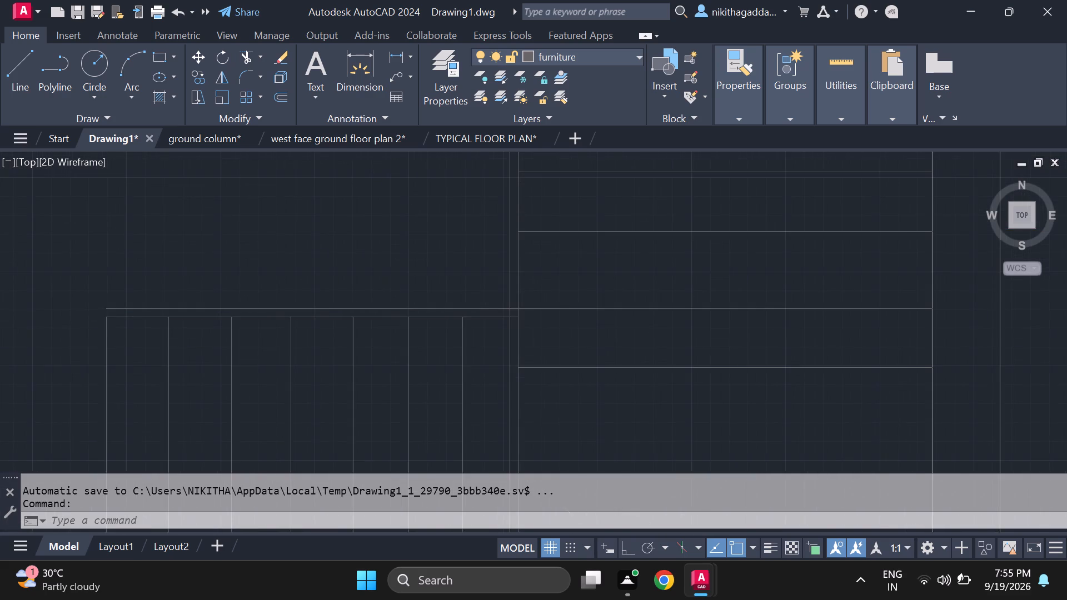
scroll(602, 369, down, 4)
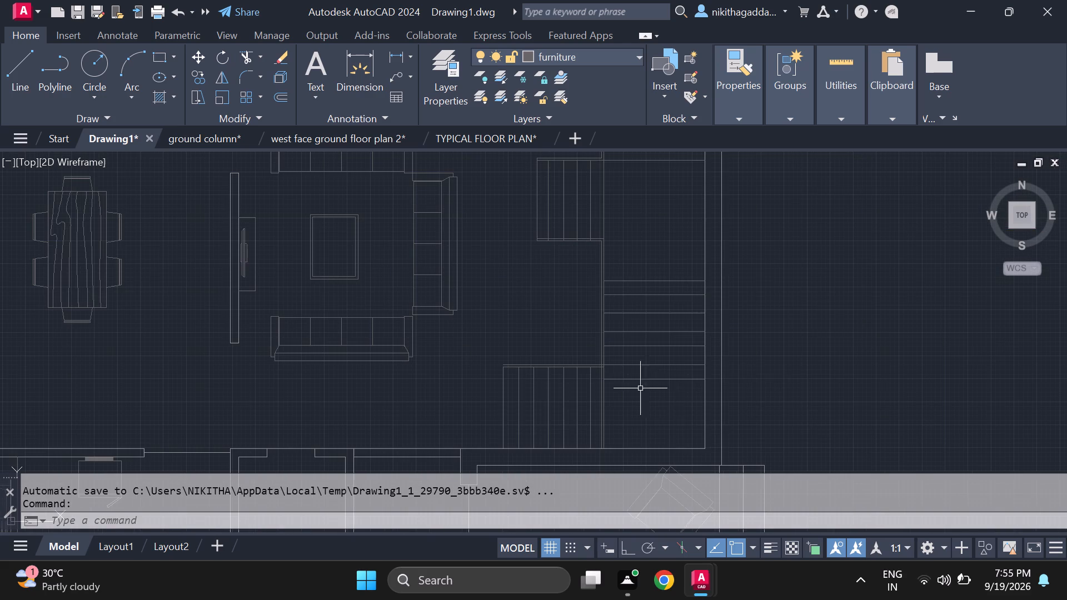
scroll(759, 373, down, 2)
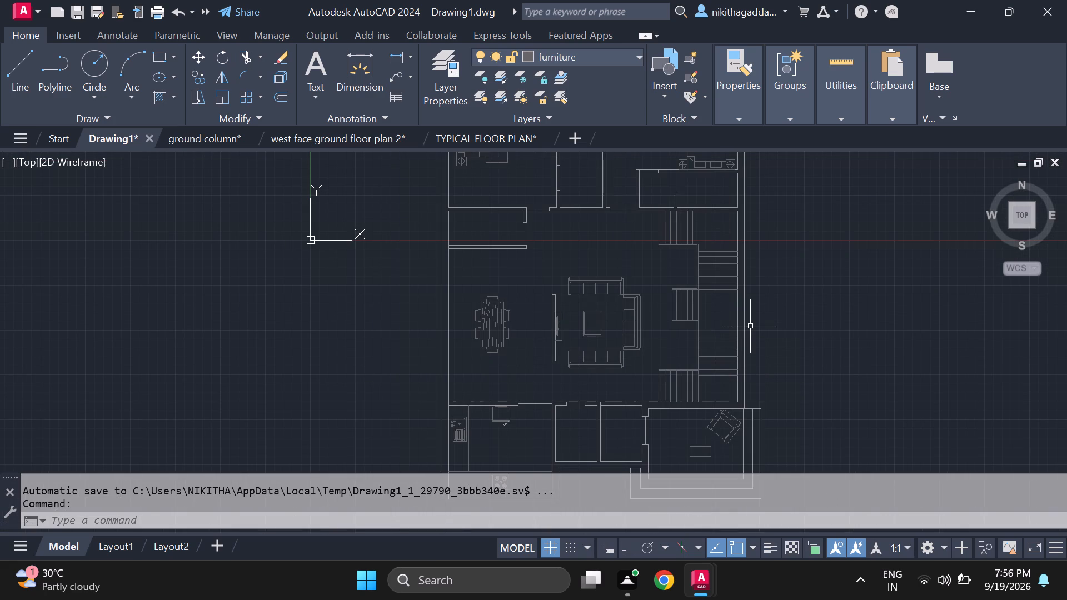
middle_drag(727, 322, 720, 350)
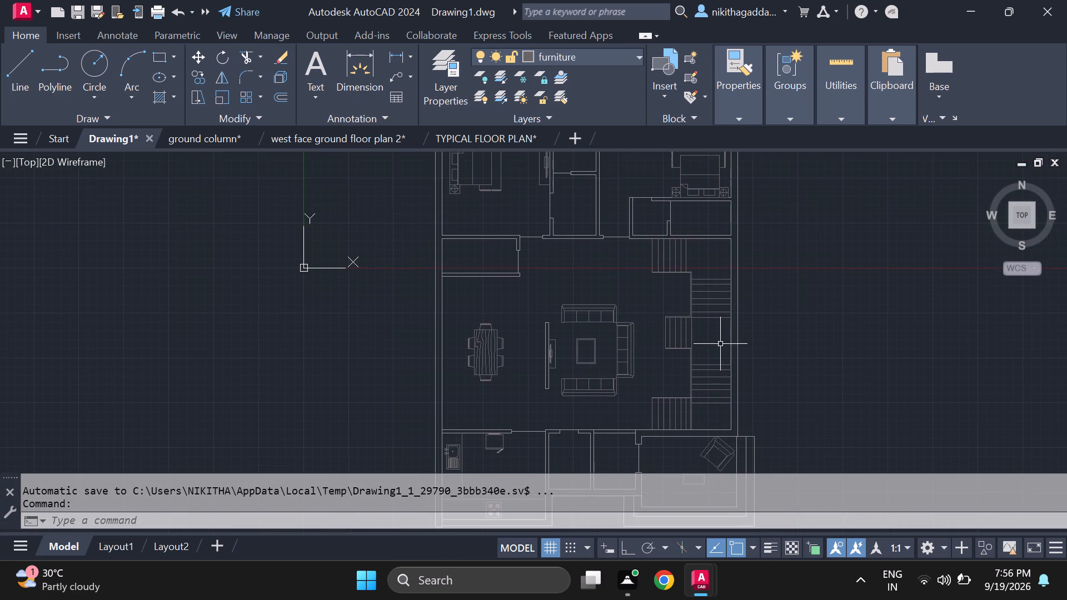
scroll(707, 307, up, 2)
scroll(707, 307, down, 3)
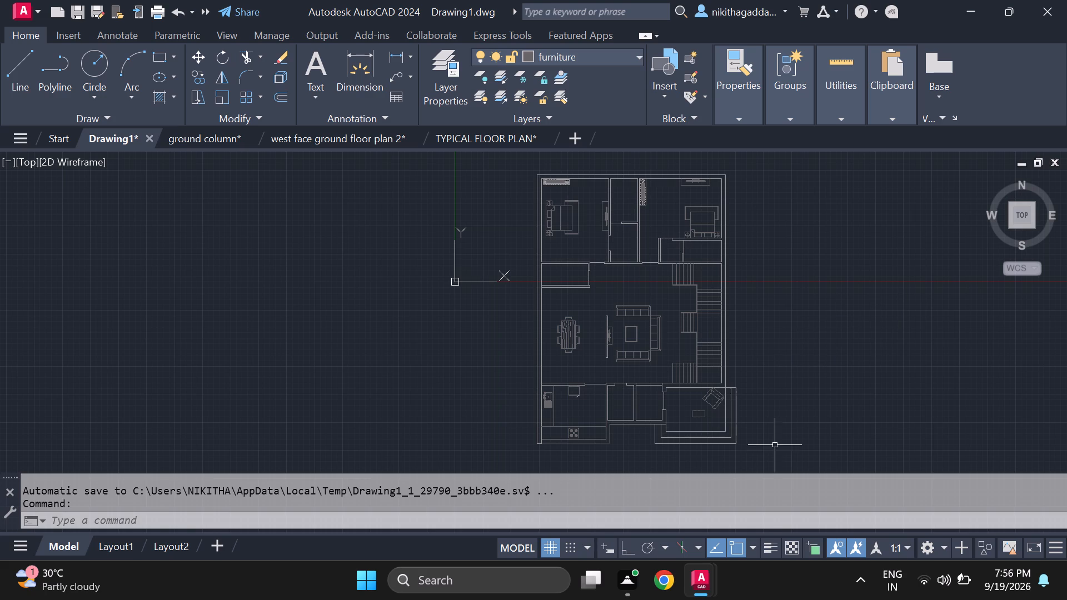
middle_drag(676, 311, 655, 315)
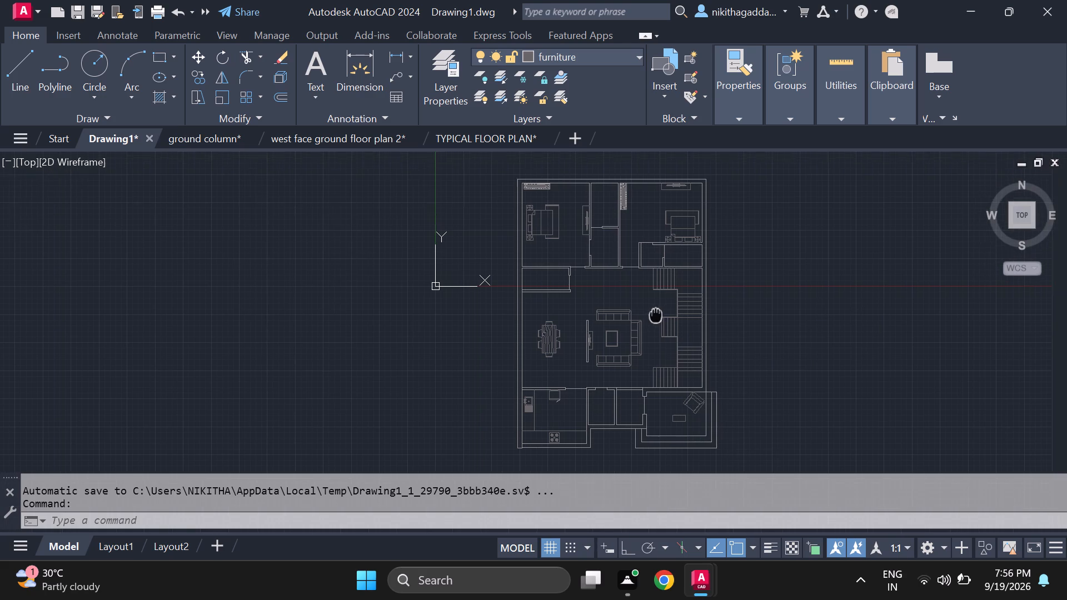
middle_drag(655, 315, 606, 327)
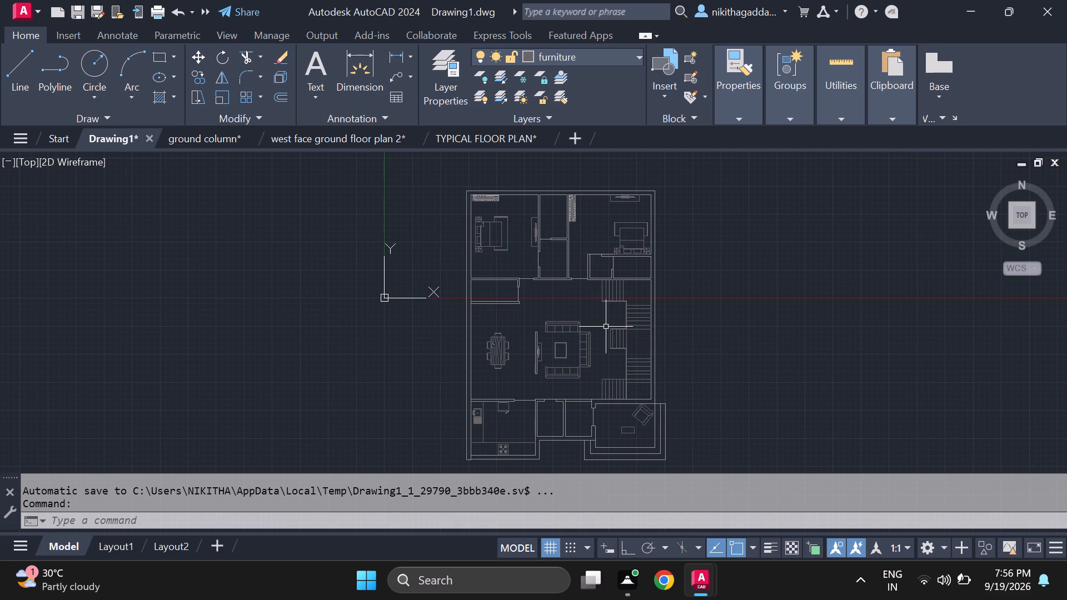
scroll(606, 327, up, 1)
middle_drag(644, 377, 633, 314)
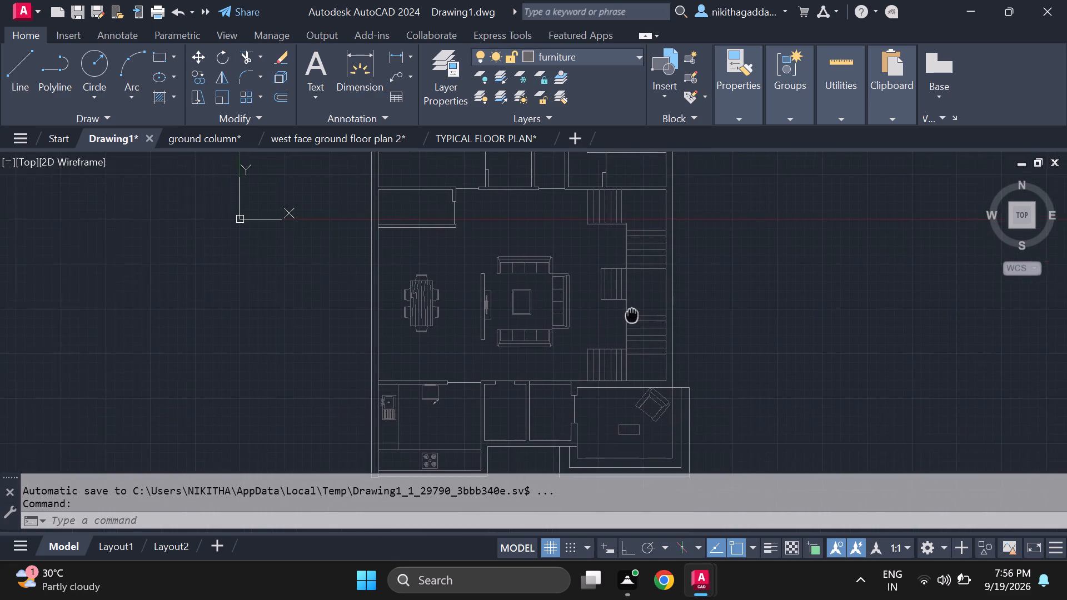
Make the windows layer current.
middle_drag(633, 314, 640, 279)
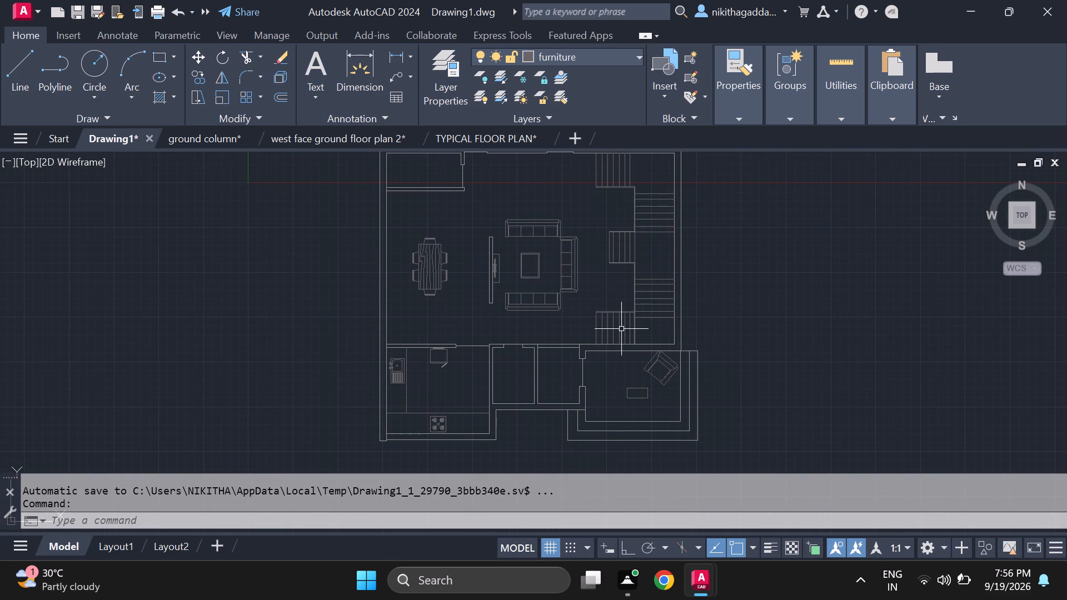
key(l)
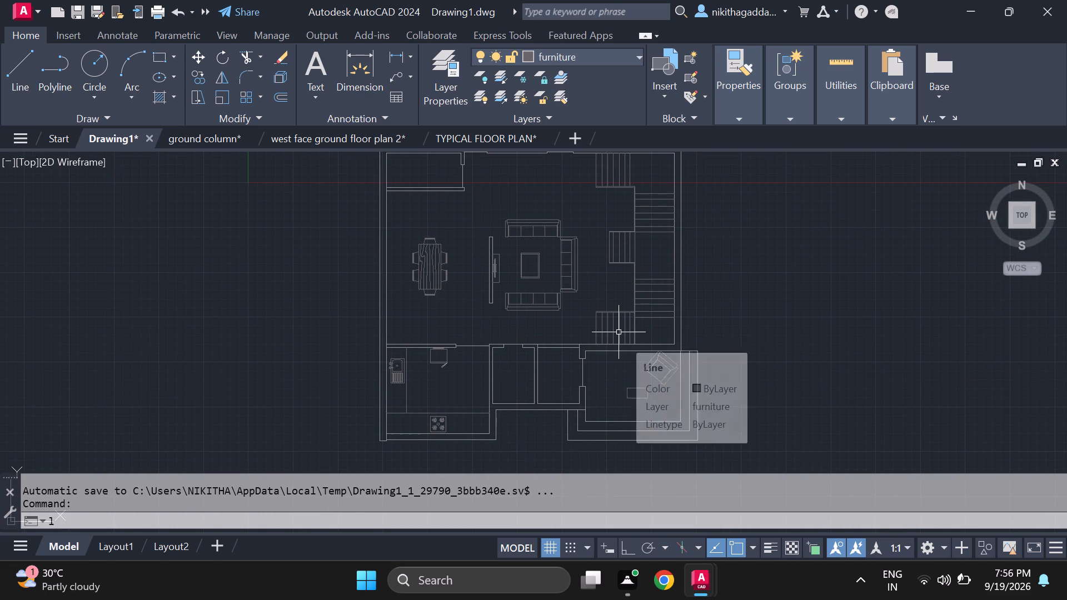
key(Escape)
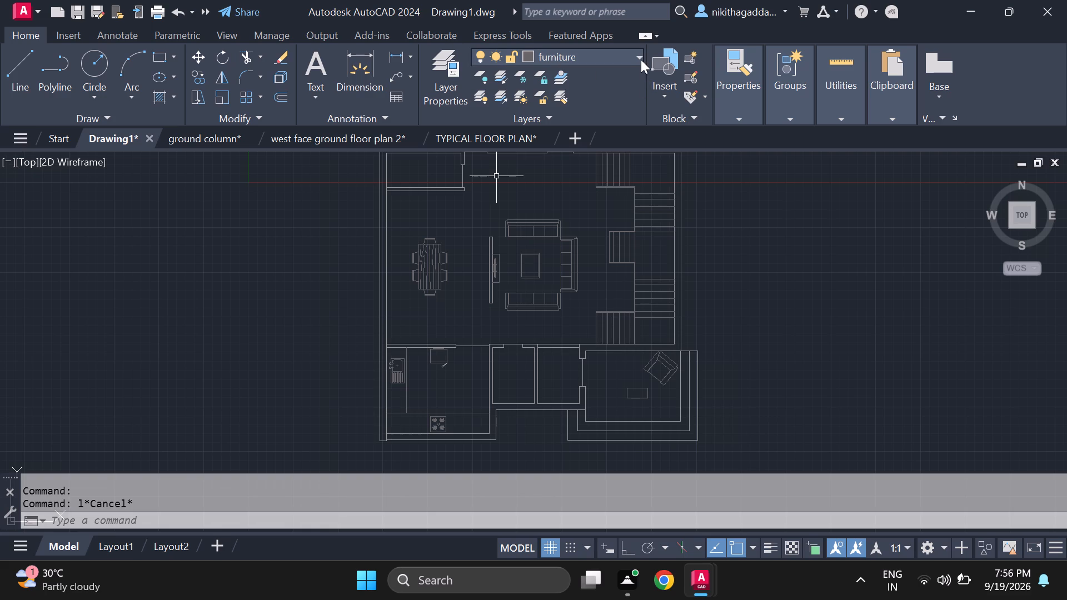
click(640, 54)
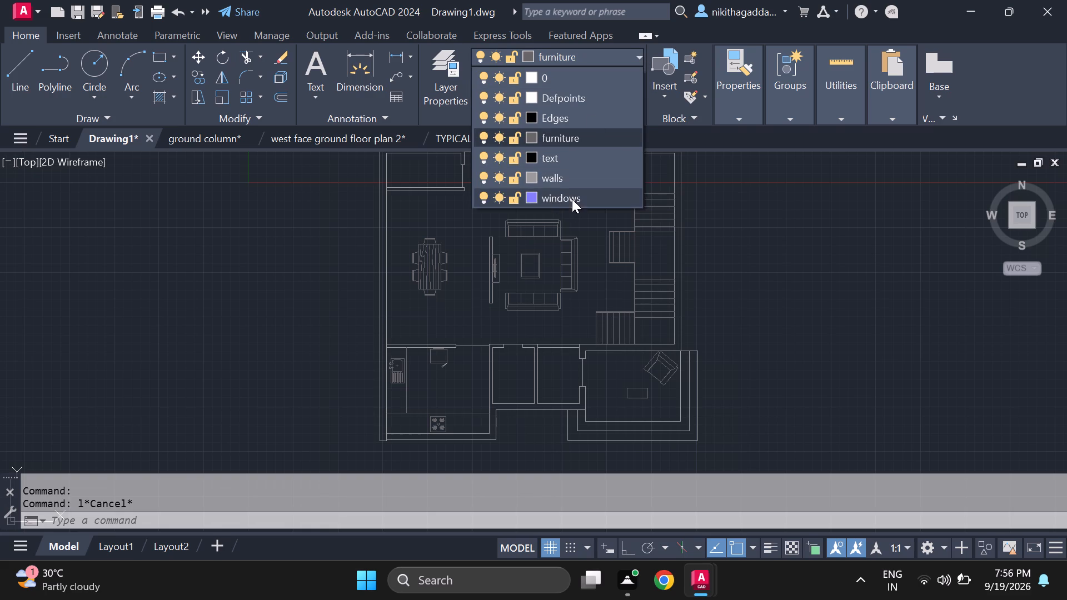
click(572, 198)
Draw a closed rectangular window outline across the thickness of the kitchen's south wall, behind the stove, with Ortho on.
key(l)
key(Return)
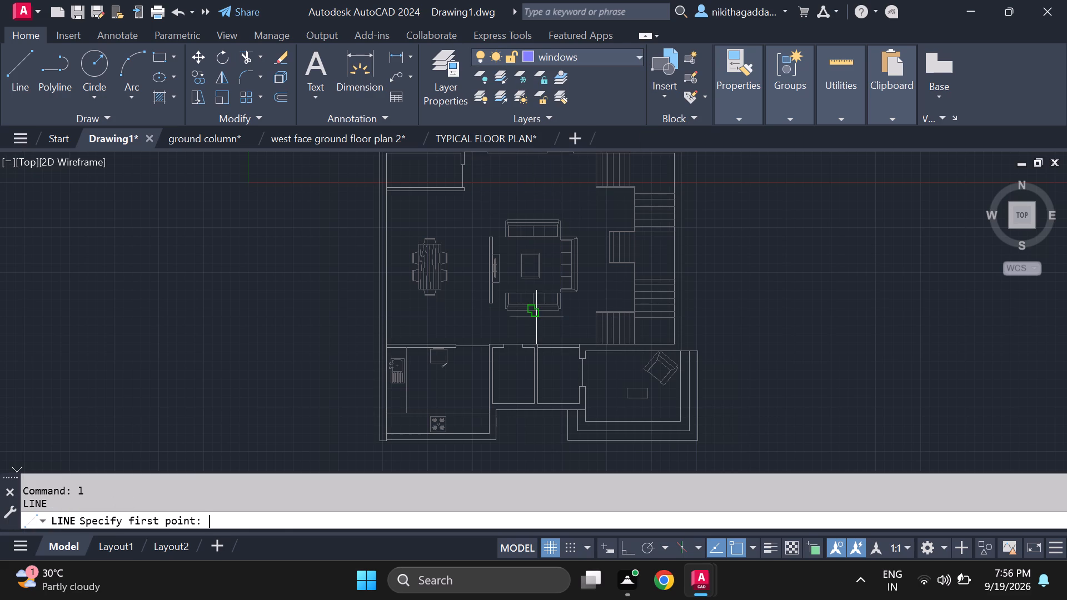
scroll(408, 404, up, 2)
middle_drag(433, 416, 429, 329)
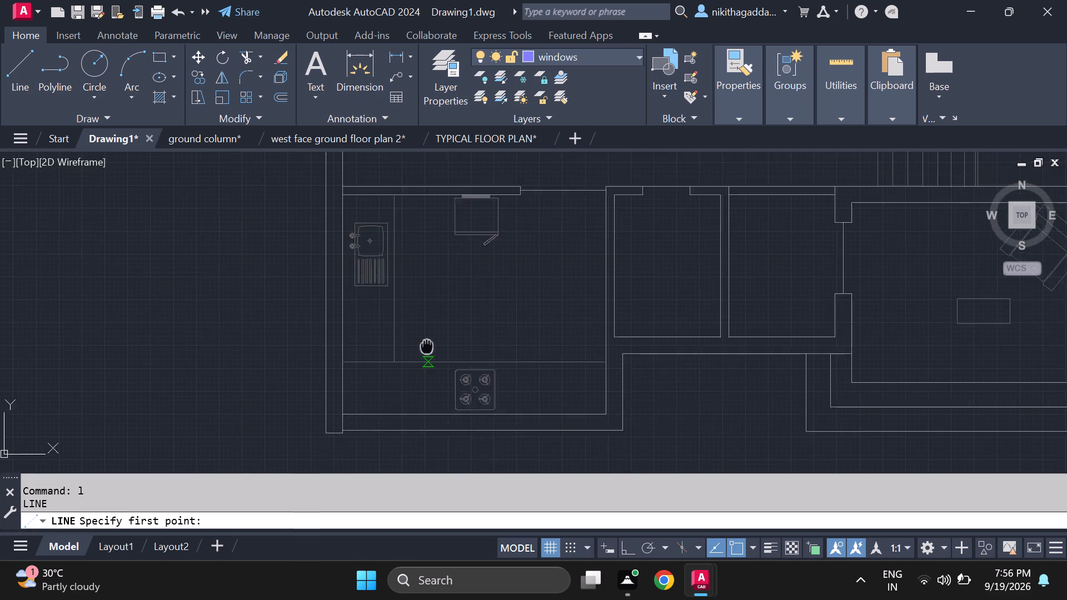
middle_drag(429, 329, 438, 217)
scroll(461, 287, up, 1)
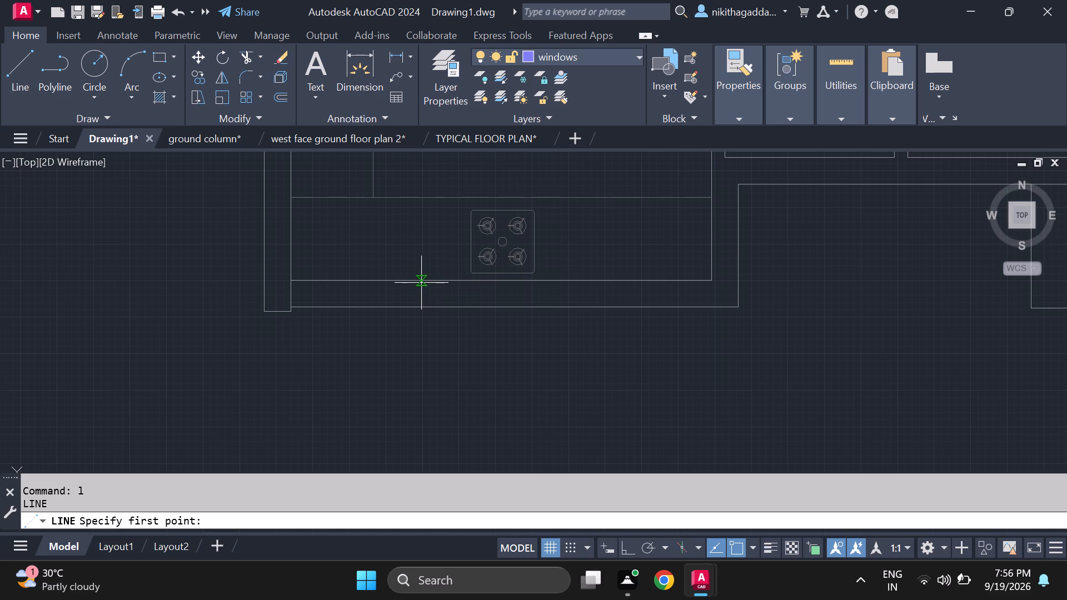
click(417, 282)
click(420, 312)
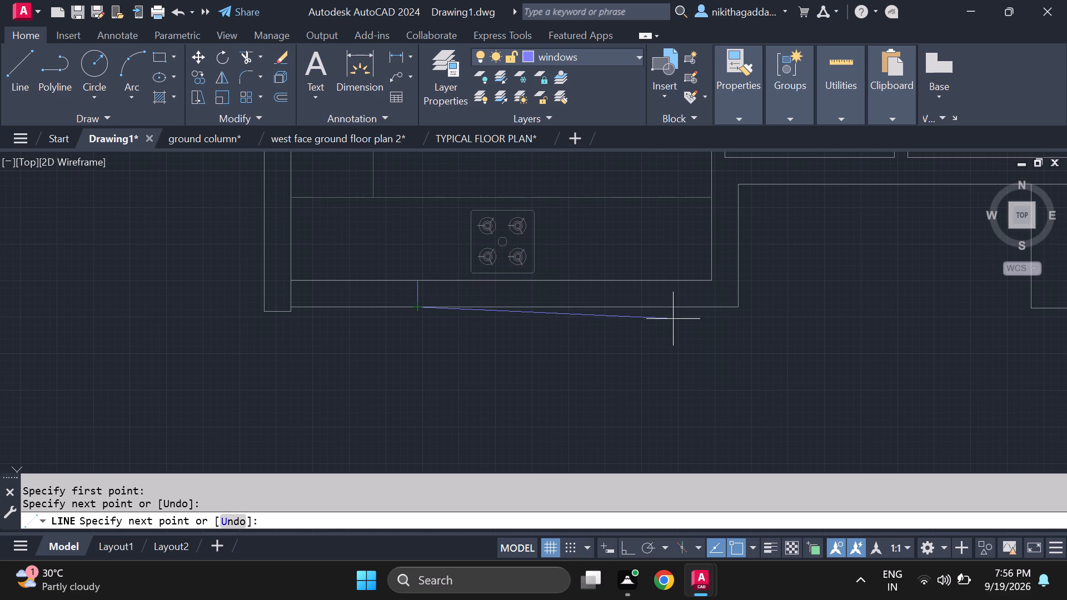
key(F8)
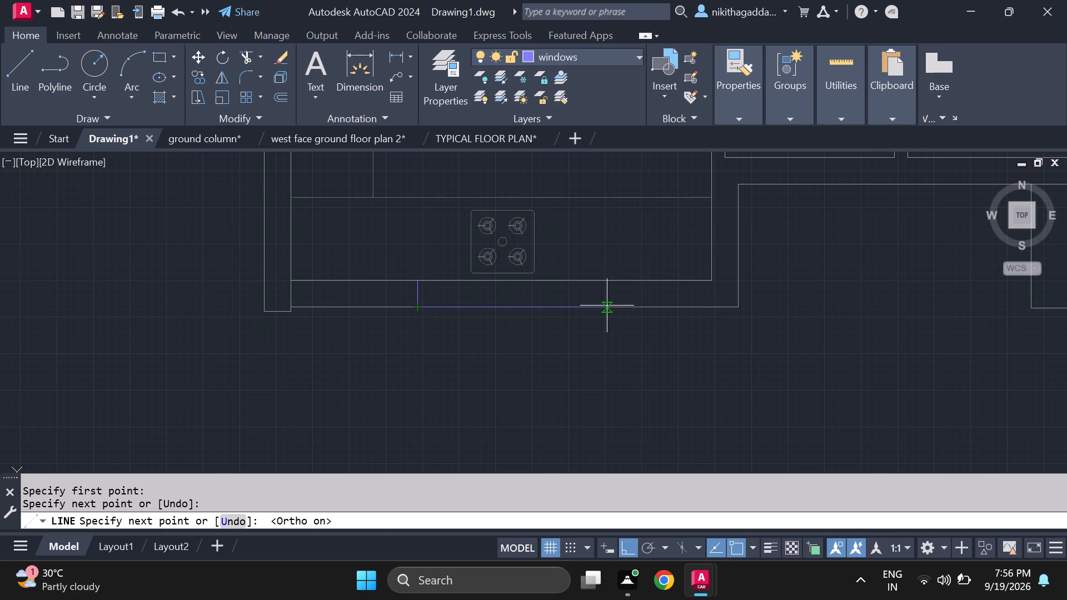
click(607, 306)
click(604, 283)
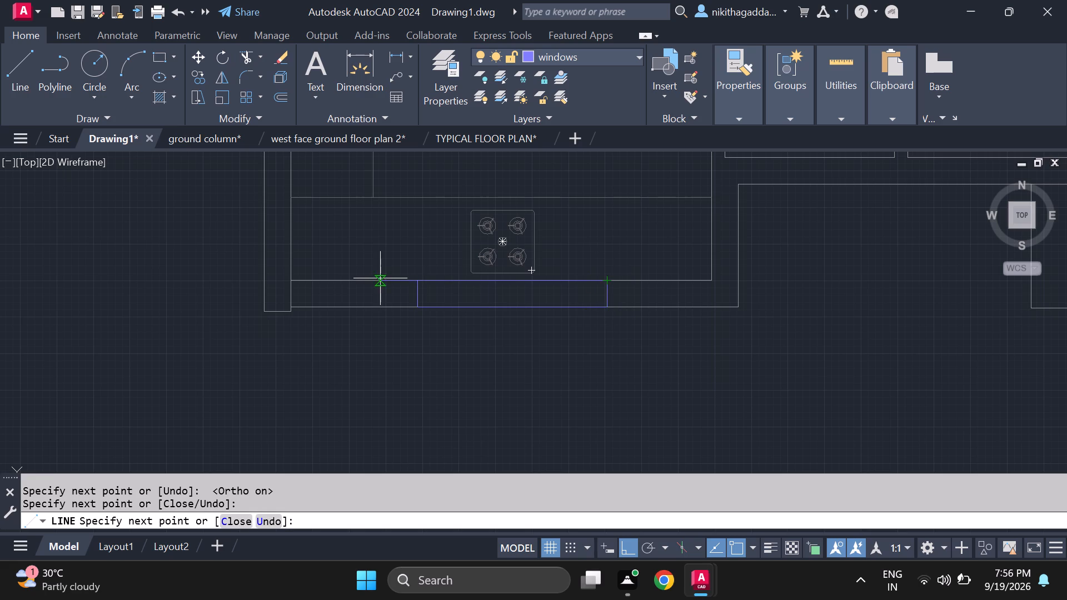
click(415, 281)
Draw two close parallel glazing lines along the kitchen window, the second between the midpoints of its end lines.
scroll(427, 287, up, 2)
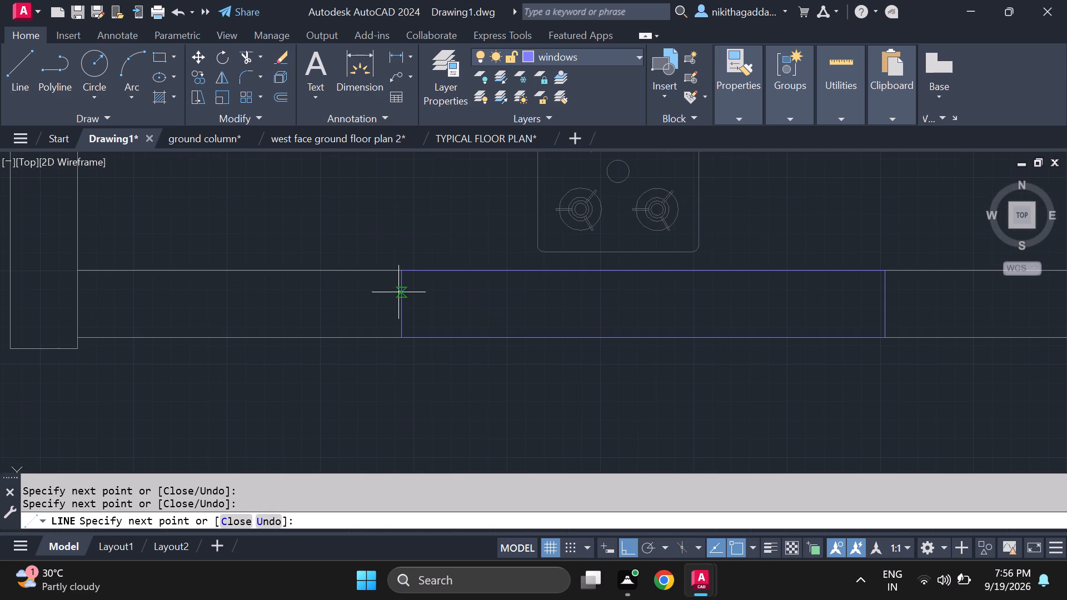
scroll(403, 298, up, 2)
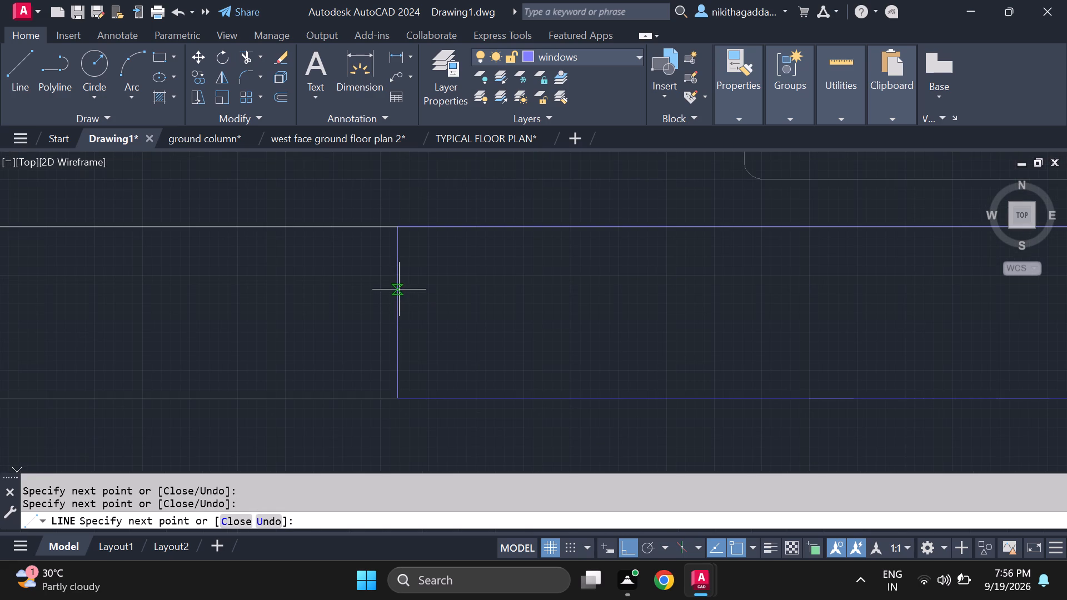
click(399, 289)
scroll(777, 288, down, 2)
middle_drag(784, 291, 307, 284)
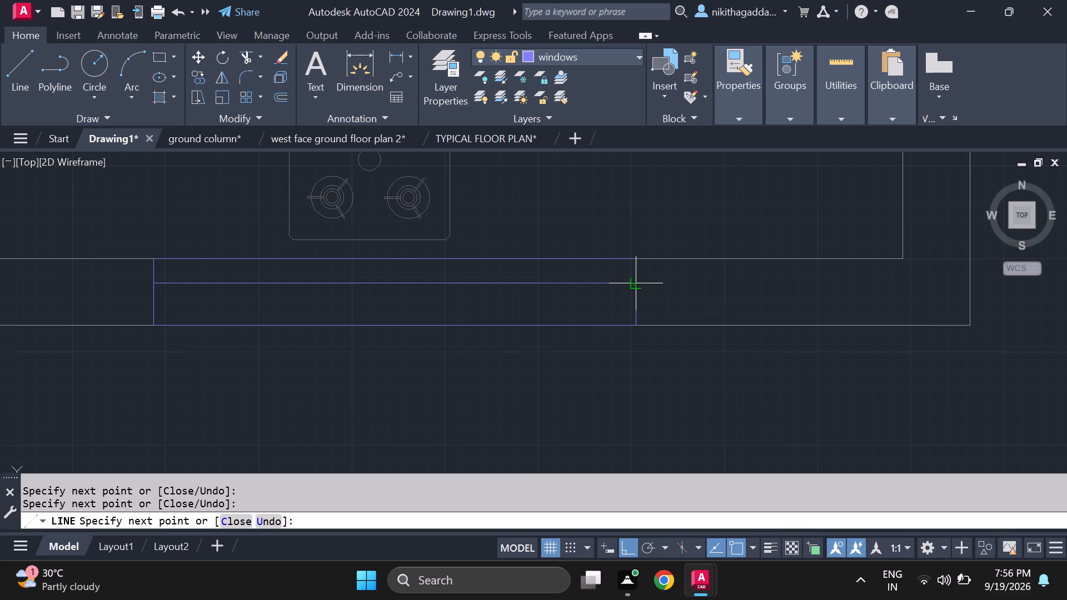
click(639, 284)
click(638, 298)
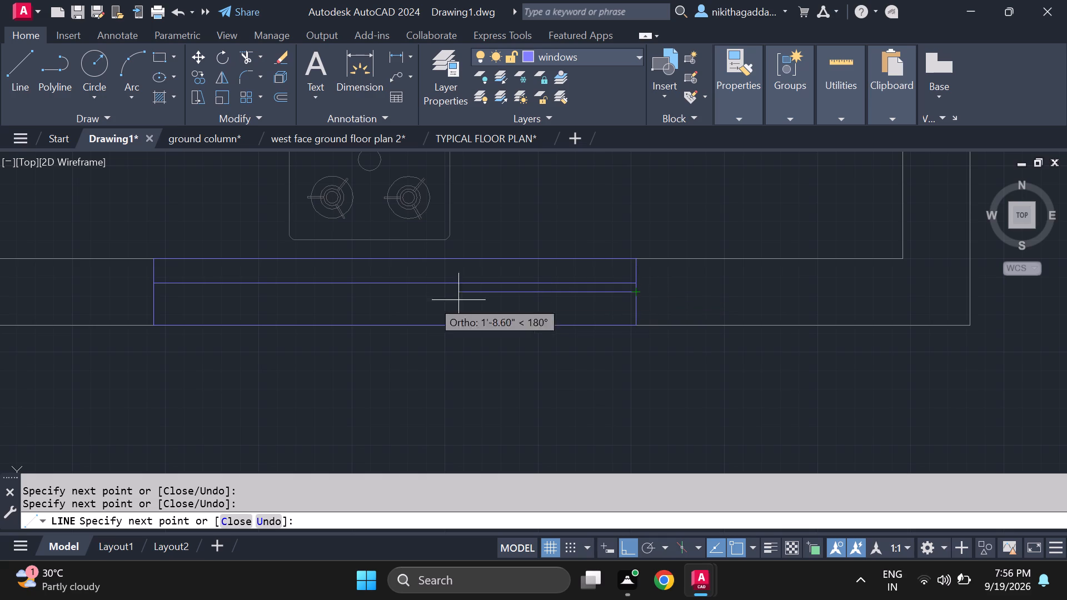
click(156, 298)
key(Return)
Draw a short rectangular window outline in the south wall of the small room next to the kitchen.
scroll(163, 312, down, 1)
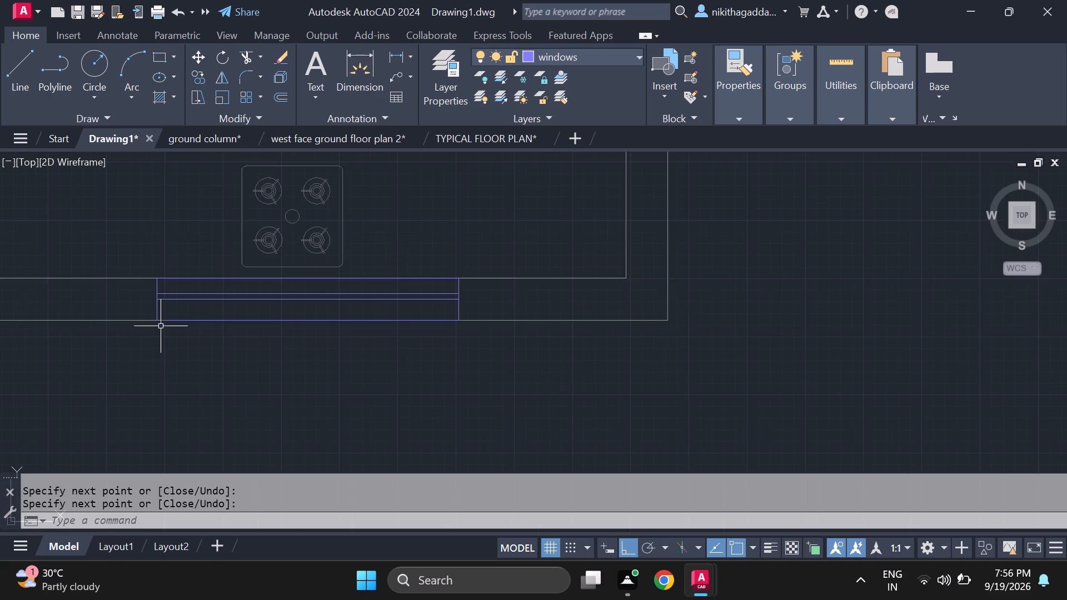
scroll(159, 319, down, 3)
key(l)
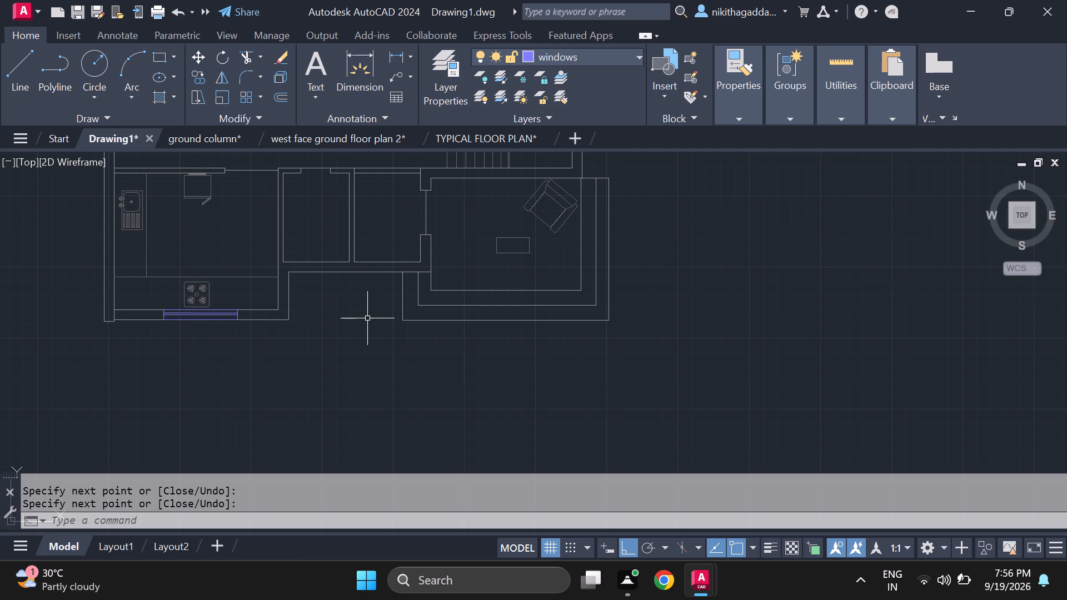
key(Return)
scroll(358, 313, down, 1)
middle_drag(380, 332, 388, 366)
scroll(356, 328, up, 4)
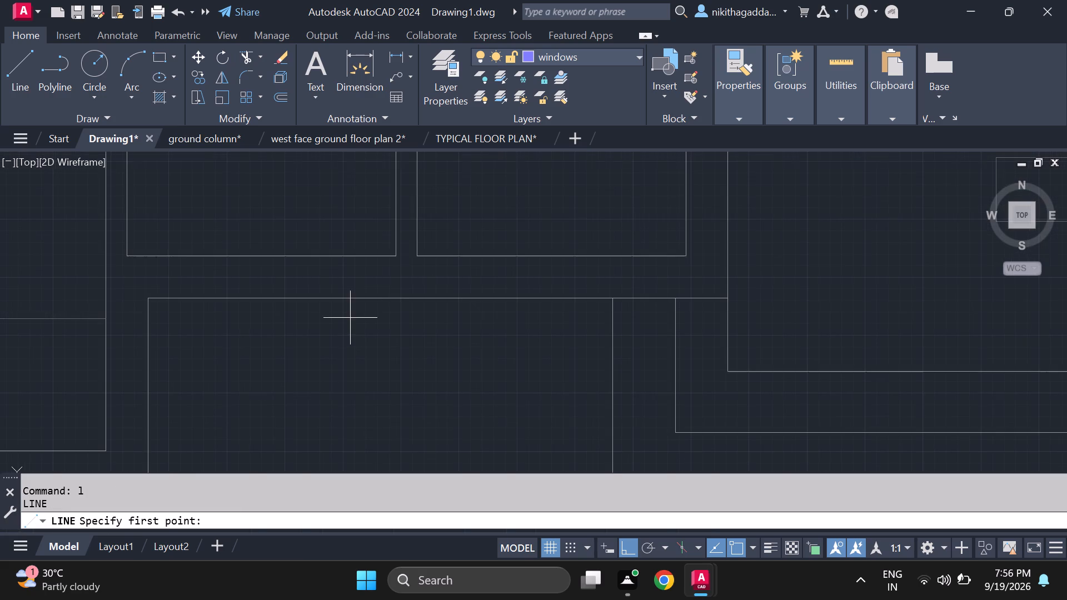
scroll(346, 318, up, 2)
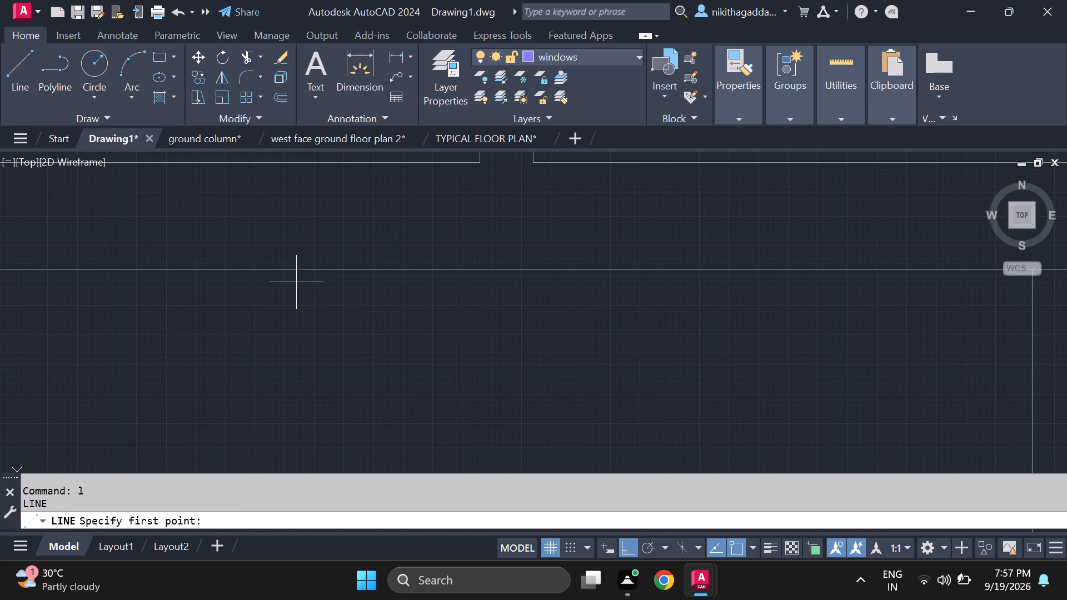
scroll(294, 282, down, 2)
middle_drag(293, 289, 425, 328)
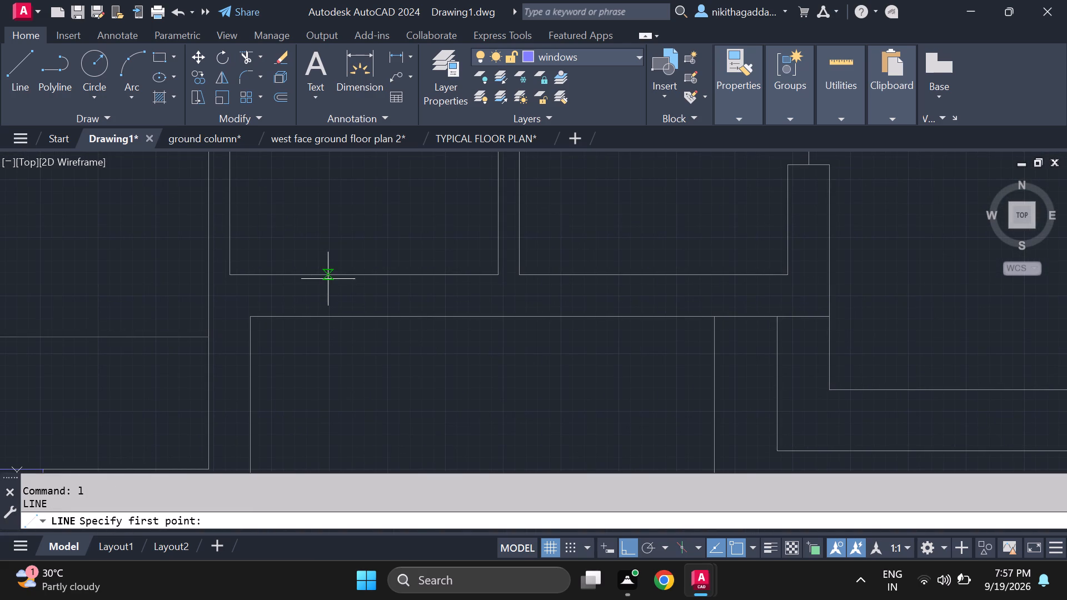
click(327, 277)
click(325, 313)
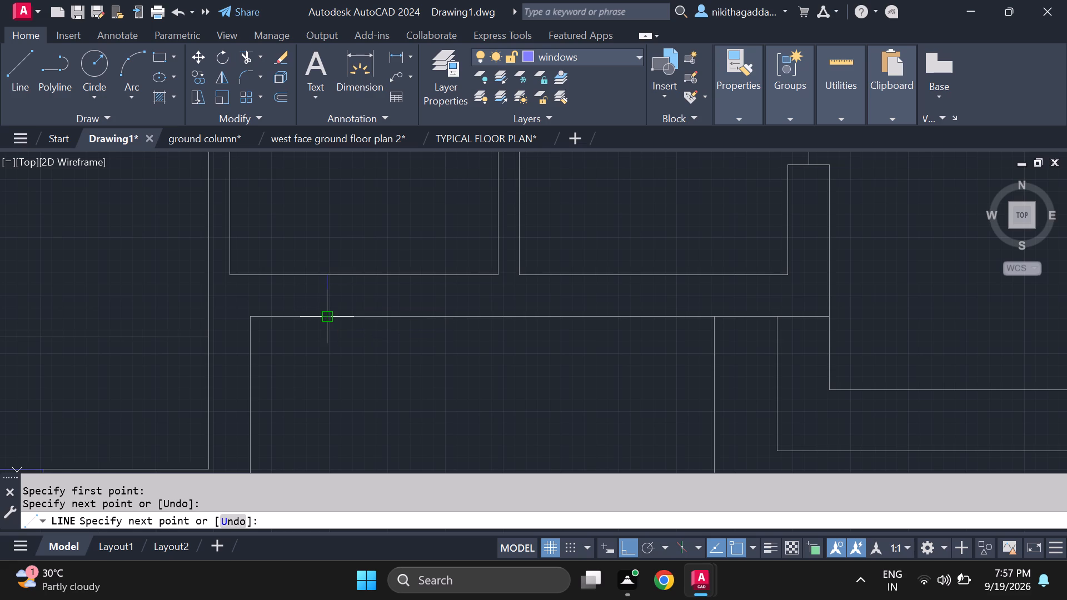
click(406, 318)
click(409, 273)
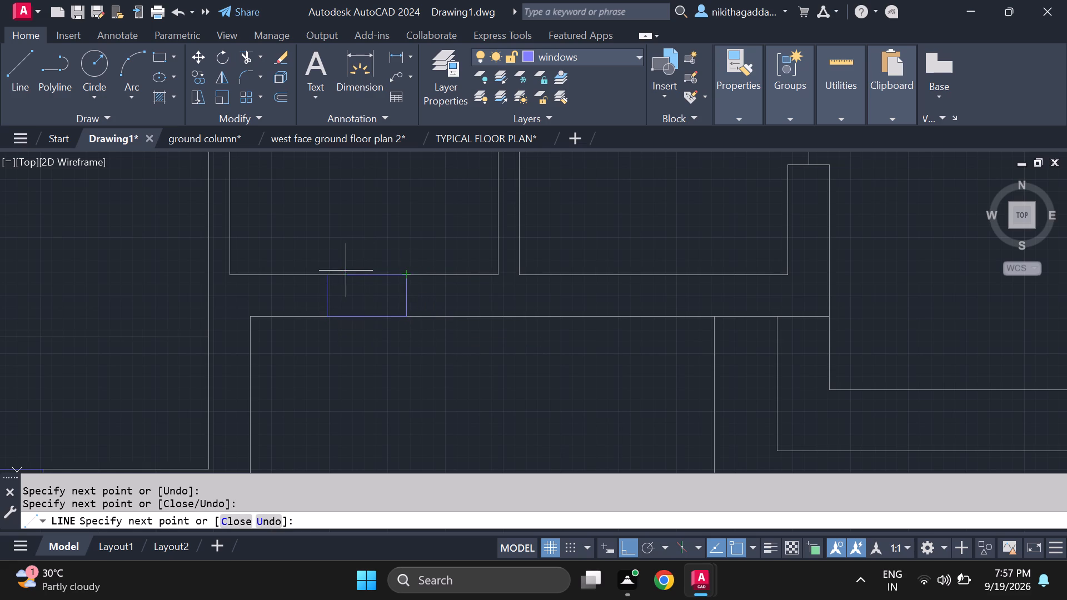
click(327, 277)
Add a single glazing line along the middle of the short window, between the midpoints of its end lines.
scroll(325, 283, up, 2)
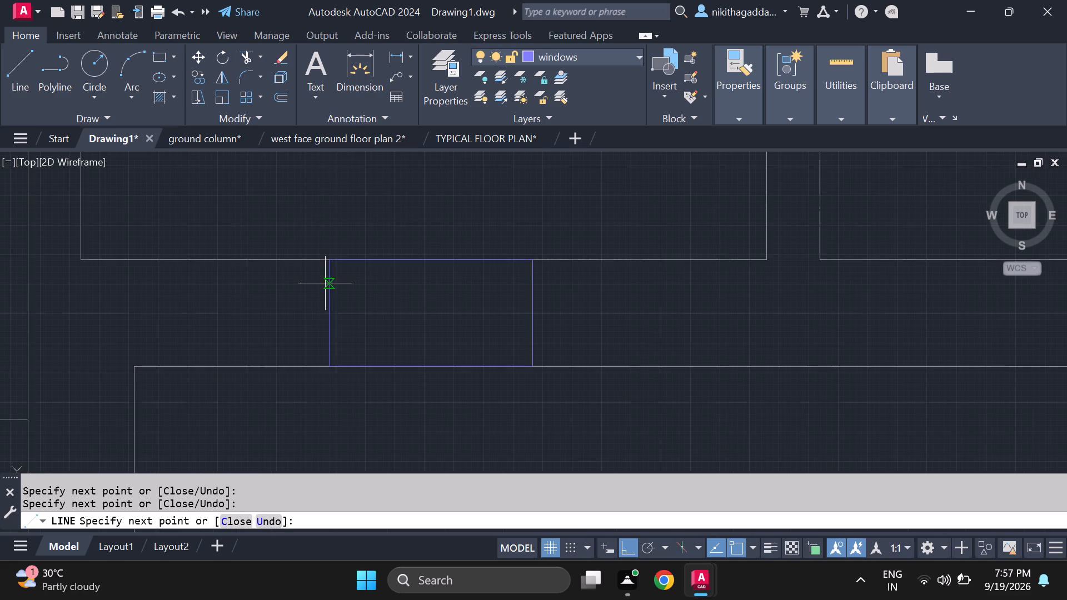
click(327, 317)
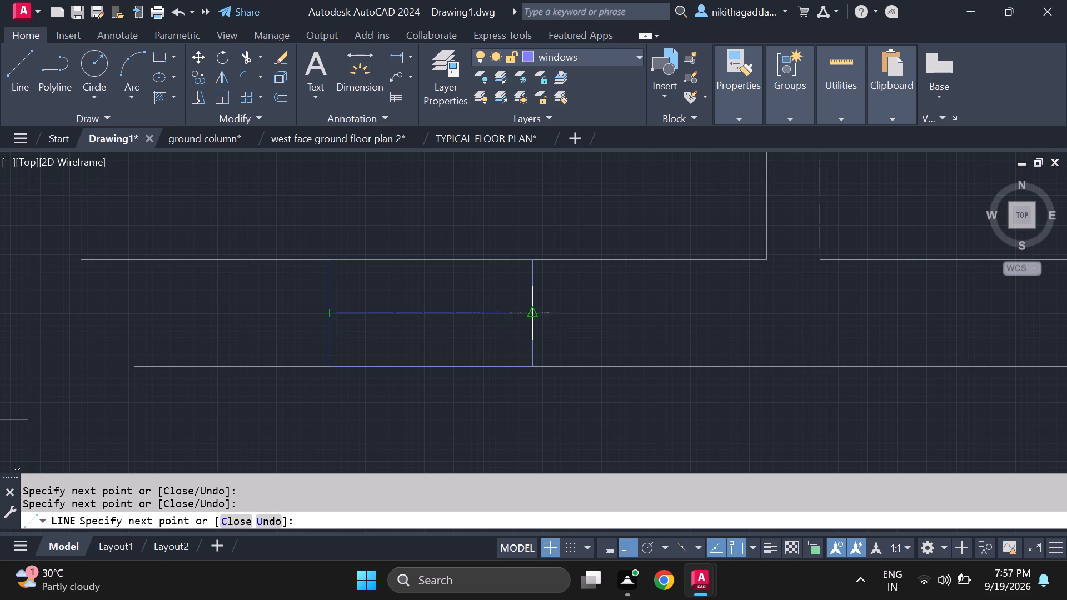
click(533, 313)
scroll(533, 313, down, 4)
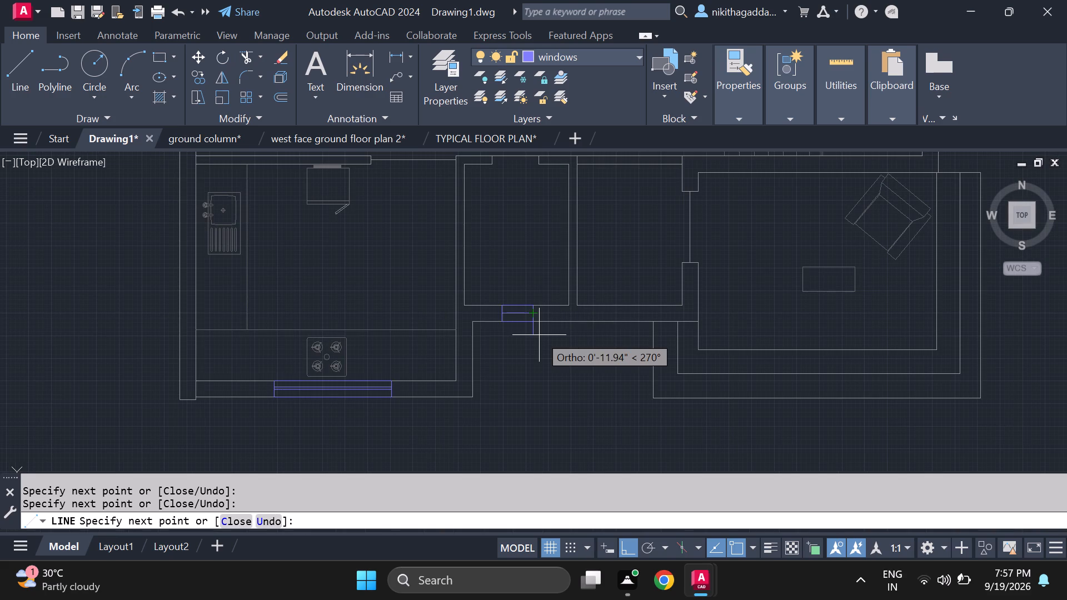
key(Escape)
Draw a wider rectangular window outline in the eastern small room's south wall, reaching its southeast inner corner, undoing the skewed first segments.
key(l)
key(Return)
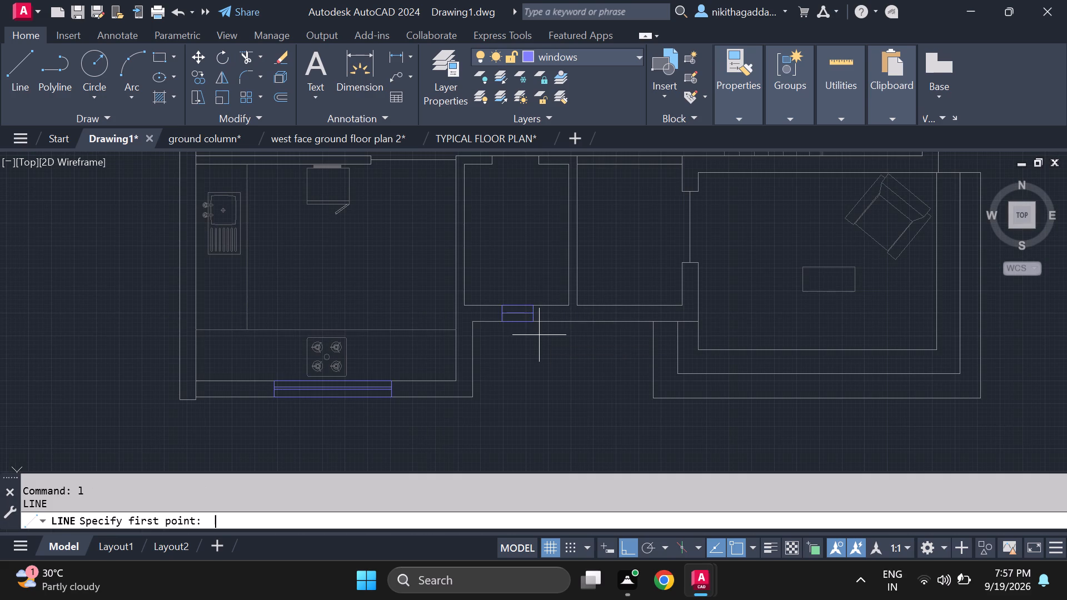
middle_drag(535, 344, 453, 372)
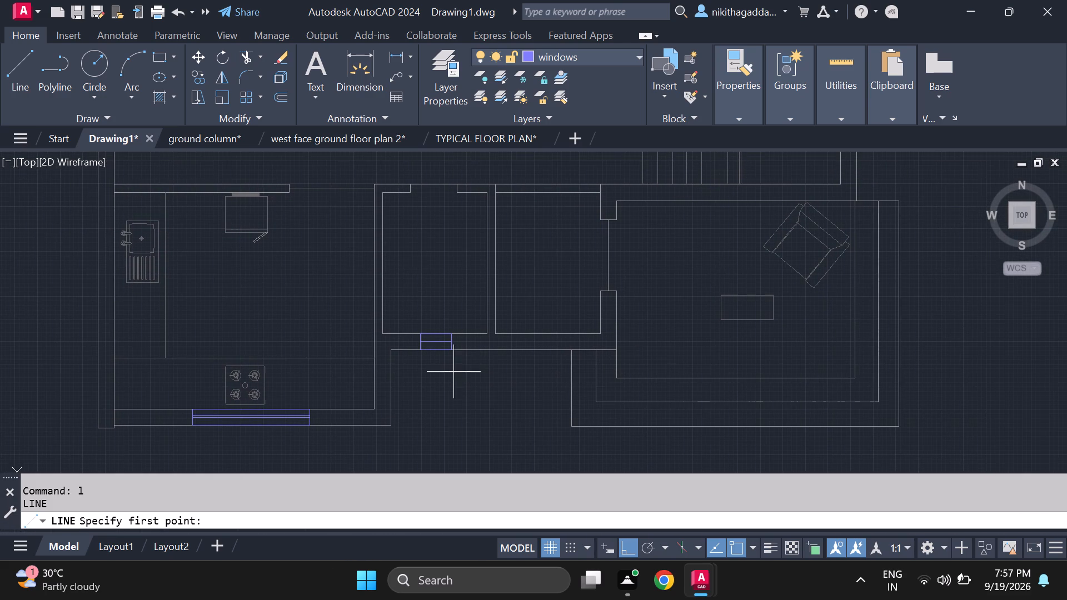
scroll(482, 352, up, 2)
middle_drag(543, 356, 428, 366)
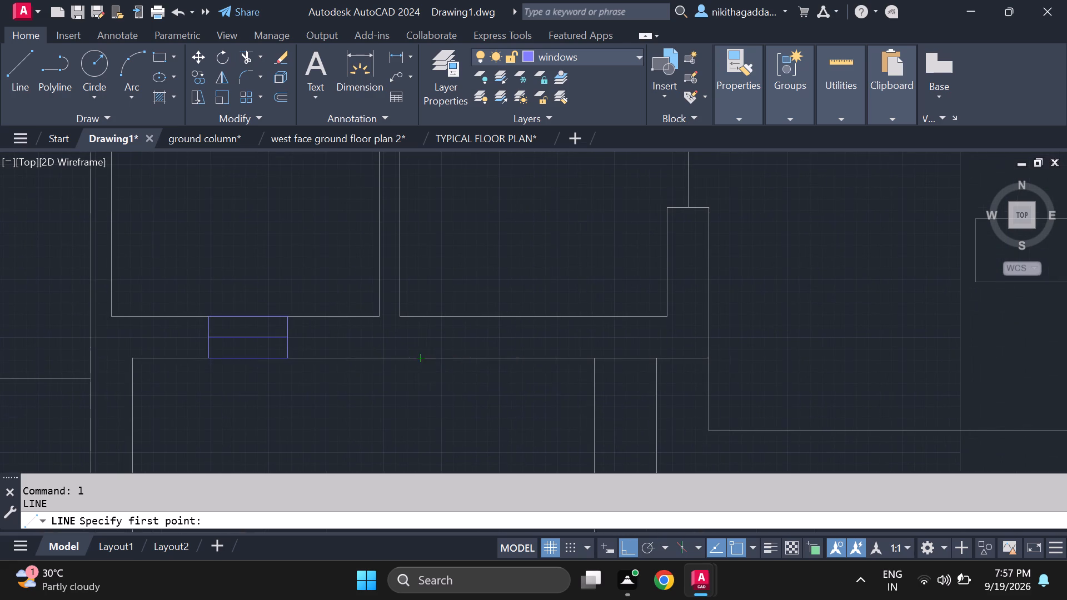
click(418, 319)
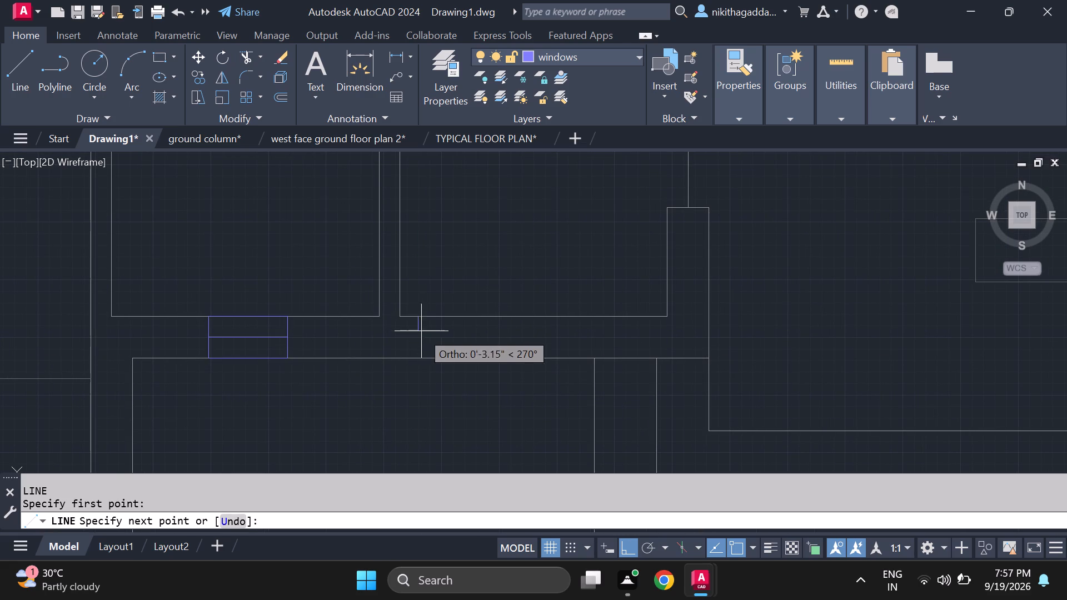
click(418, 357)
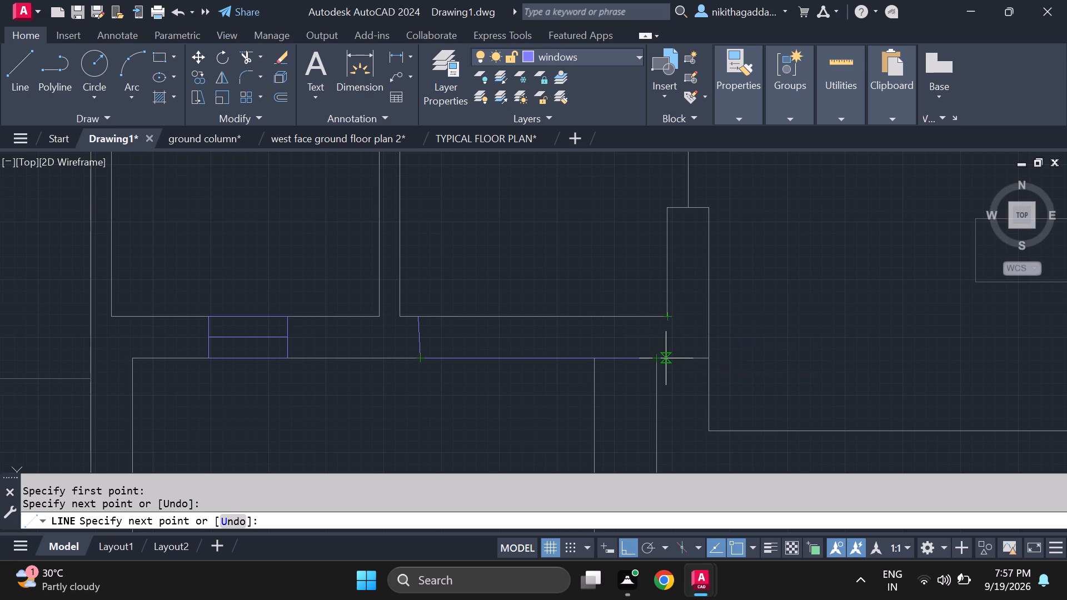
click(670, 358)
click(667, 320)
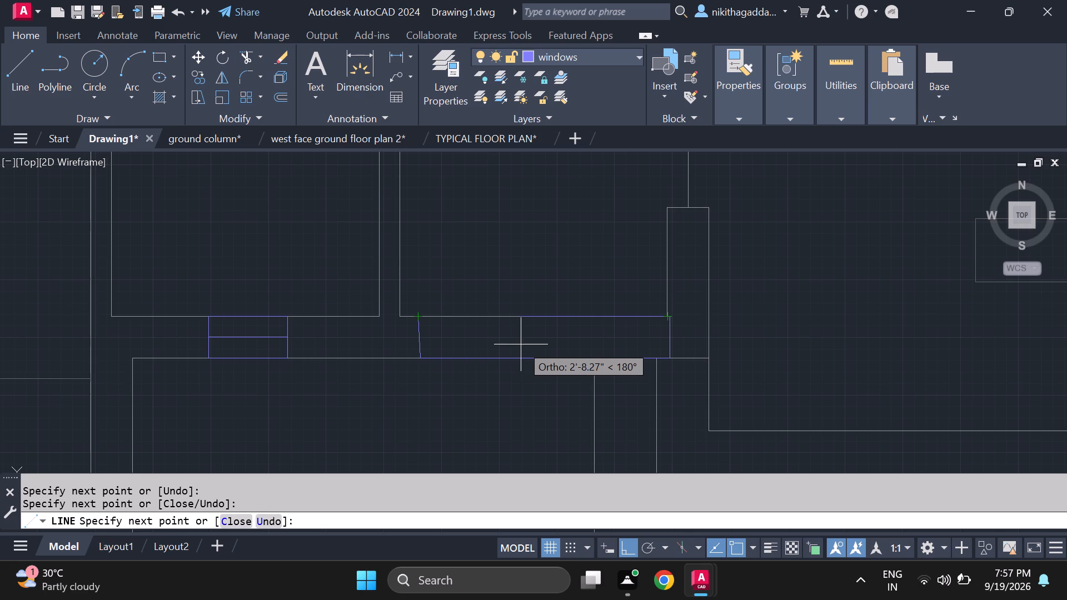
key(ctrl+z)
key(ctrl+z)
key(ctrl+z)
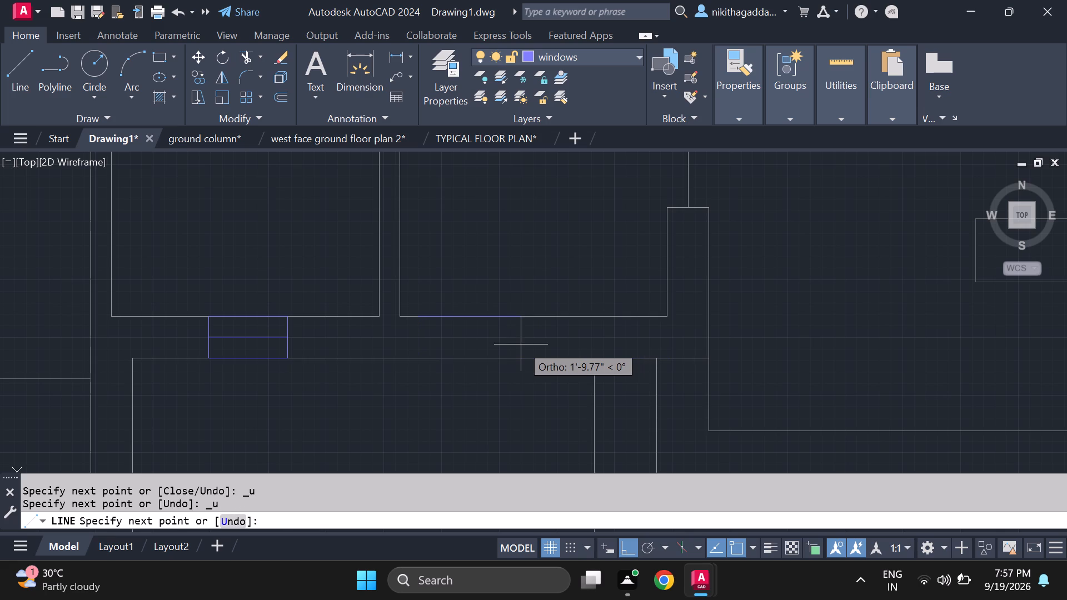
click(670, 316)
click(670, 359)
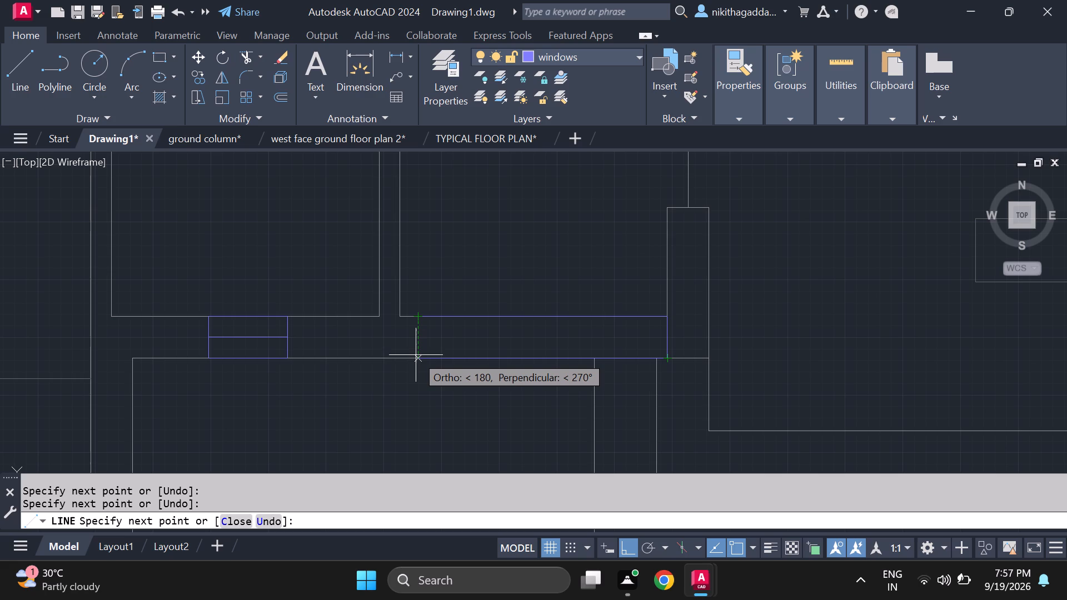
click(418, 356)
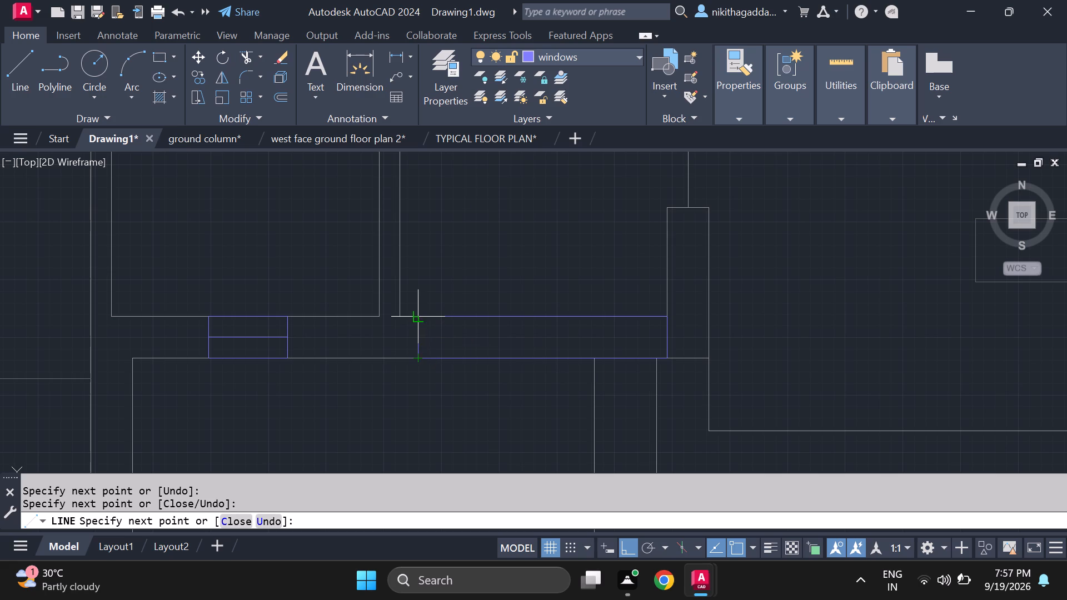
click(418, 319)
key(Escape)
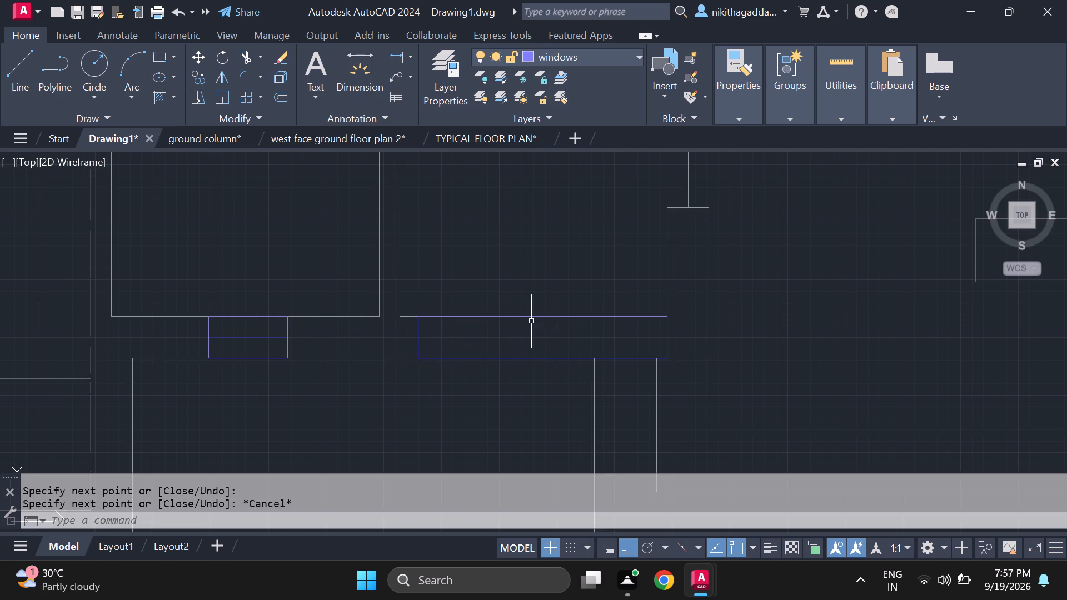
Draw an inset glazing rectangle about 3'-10" long inside the wider window outline in the eastern small room's south wall.
key(l)
key(Return)
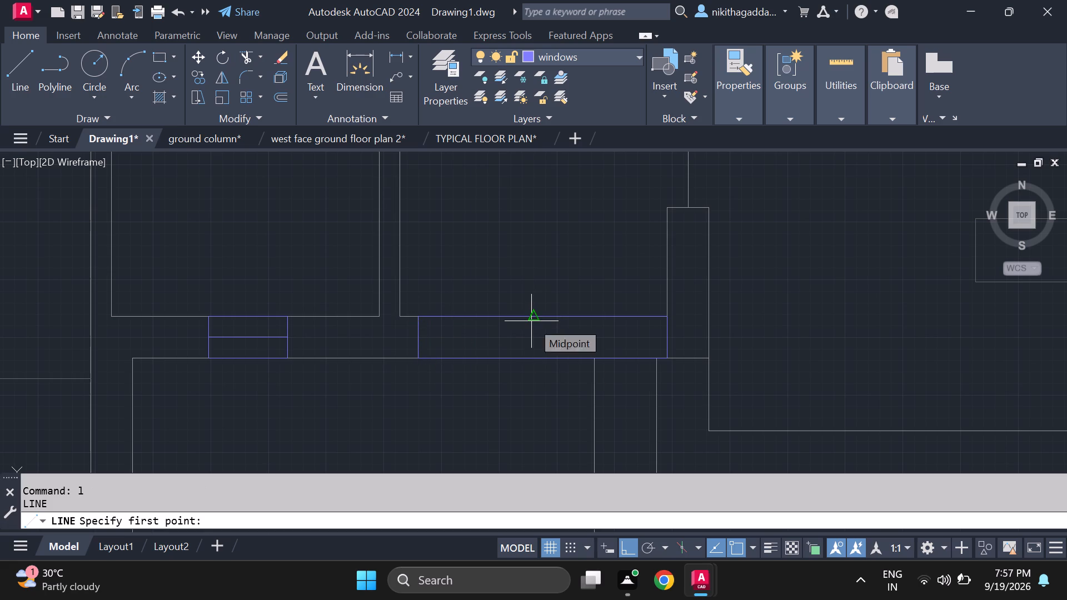
scroll(518, 345, up, 3)
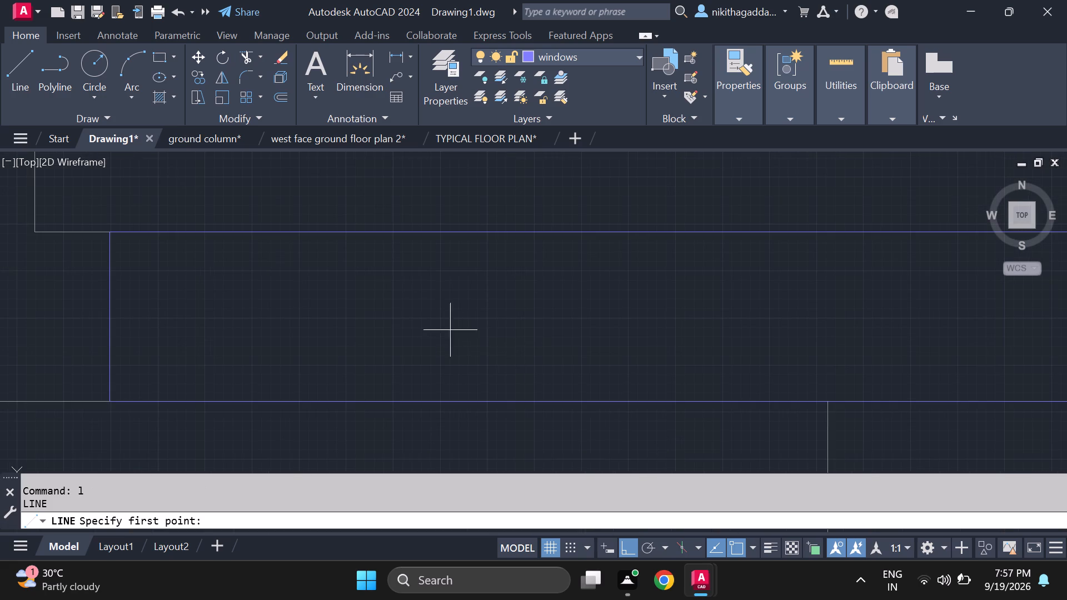
click(187, 279)
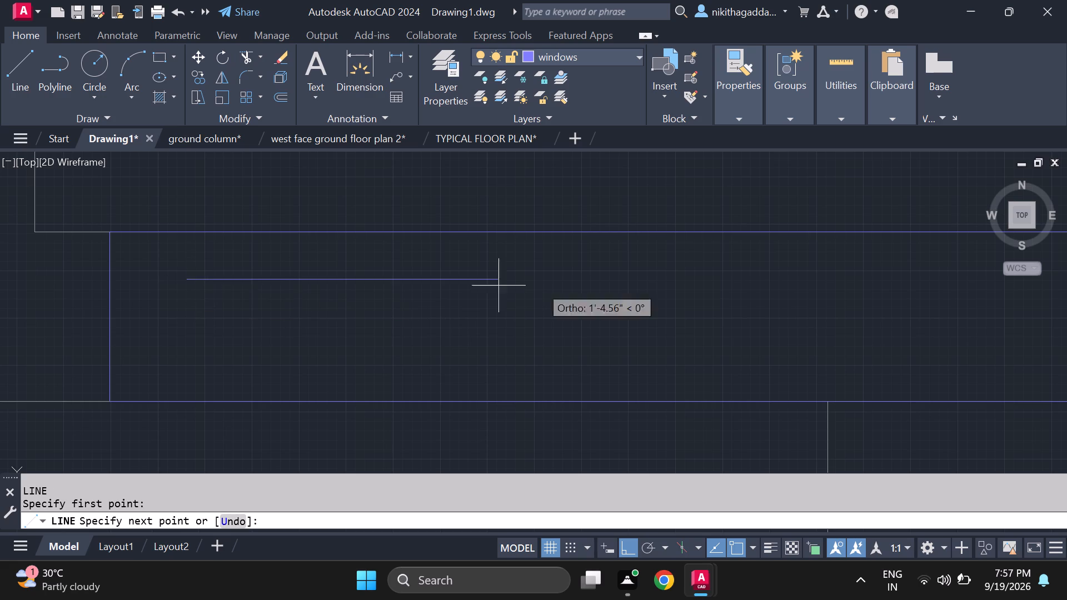
scroll(827, 290, down, 2)
middle_drag(830, 290, 630, 291)
scroll(660, 297, up, 2)
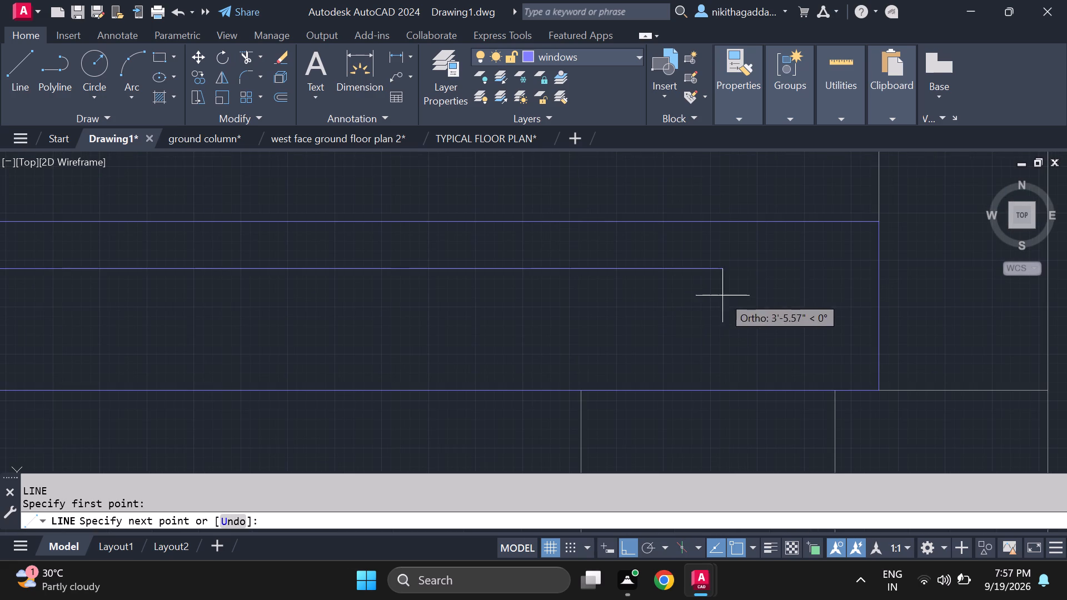
click(813, 271)
drag(818, 332, 804, 333)
middle_drag(254, 369, 267, 369)
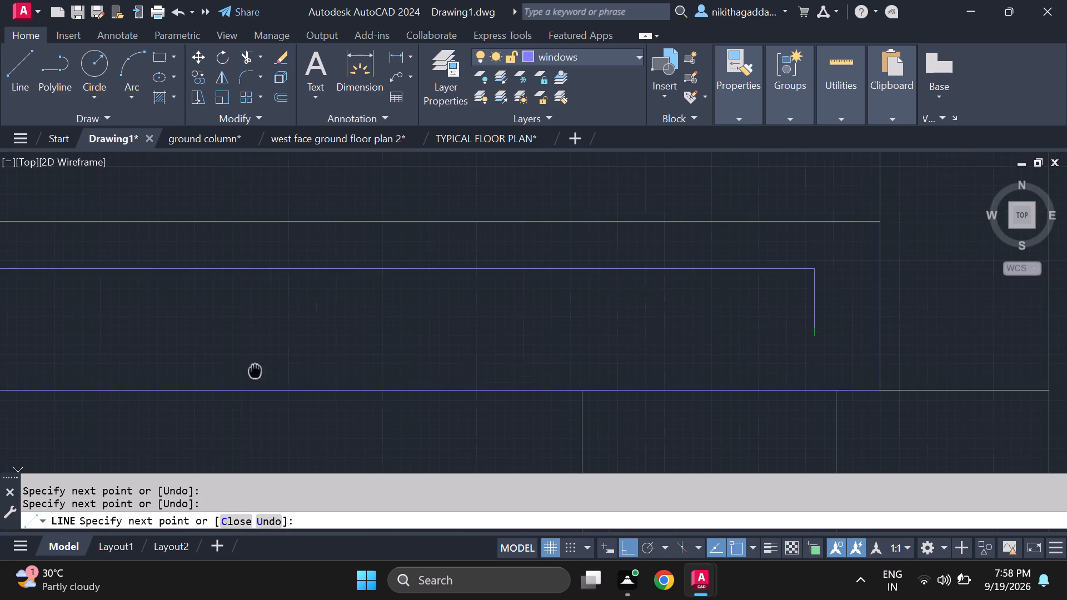
middle_drag(267, 369, 816, 356)
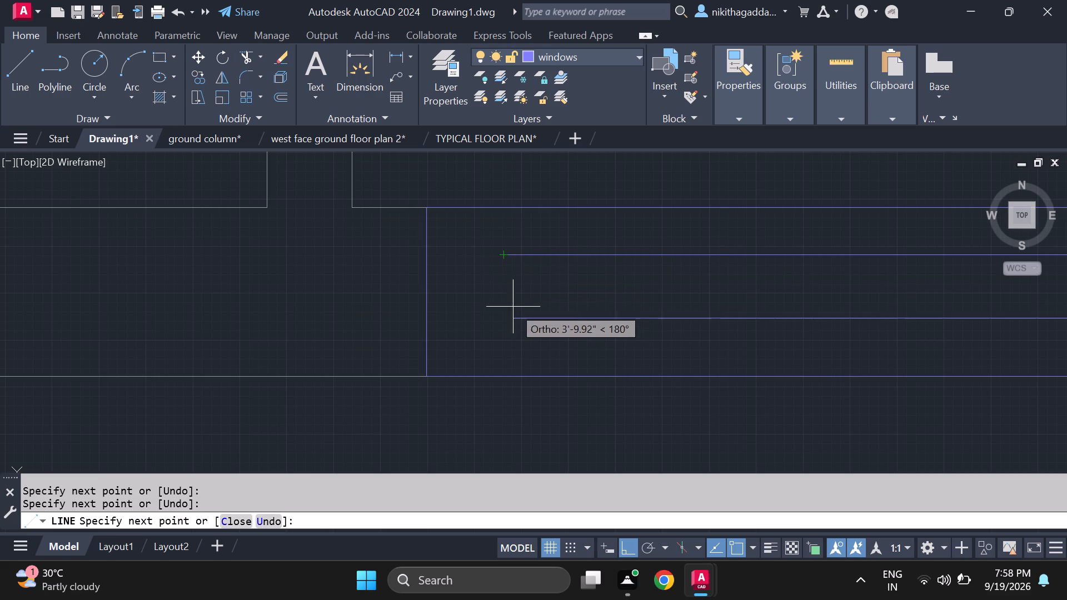
click(503, 318)
click(503, 259)
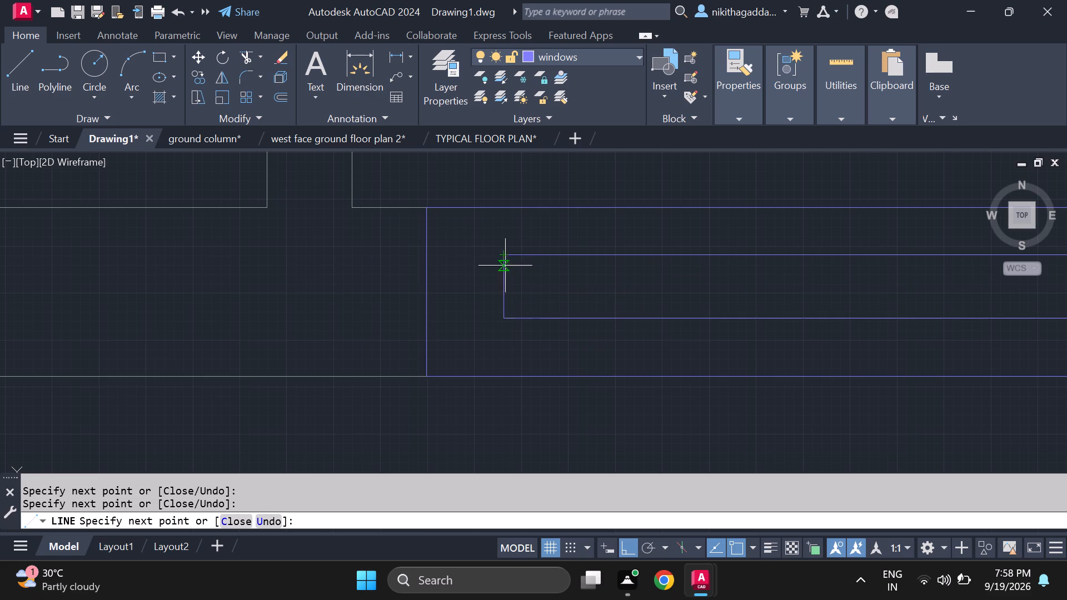
scroll(530, 308, down, 4)
key(Return)
scroll(467, 301, down, 3)
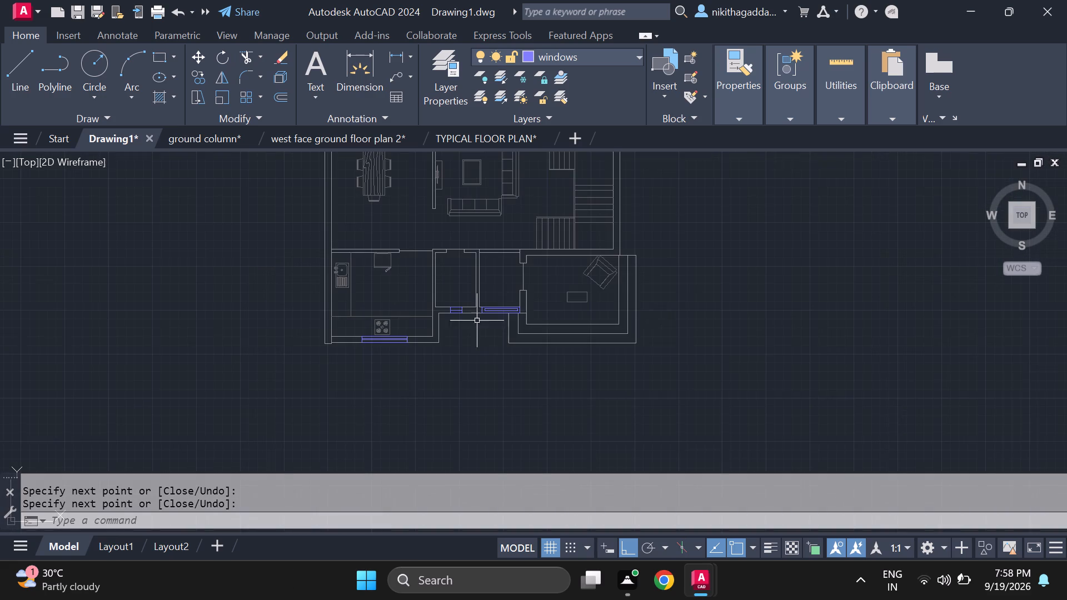
Draw a long rectangular window outline in the wall between the staircase and the armchair area, spanning the wall's thickness.
middle_drag(607, 292, 500, 376)
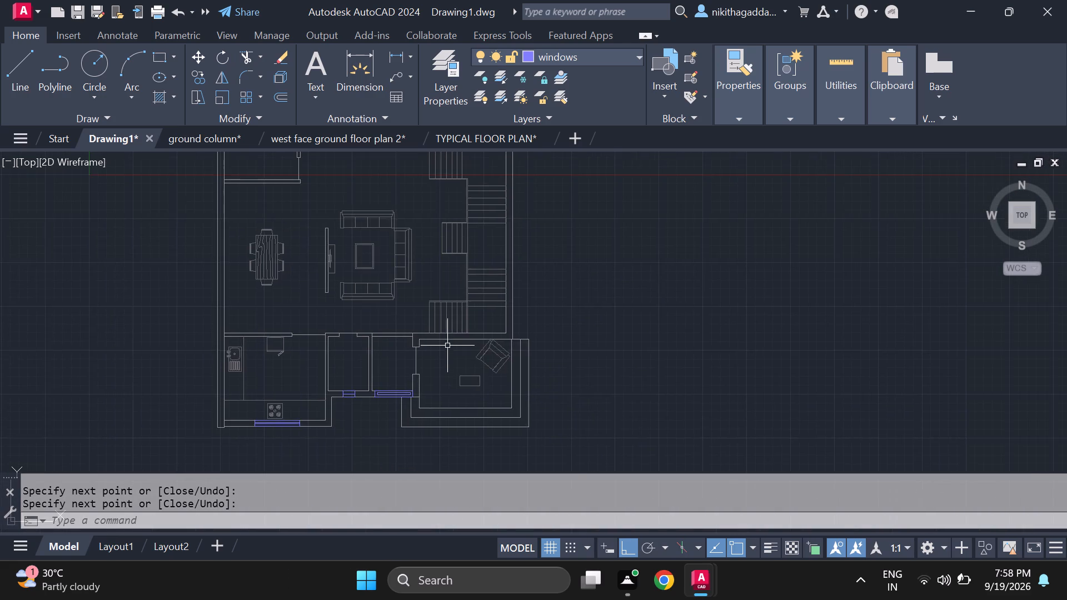
scroll(446, 343, up, 1)
key(l)
key(Return)
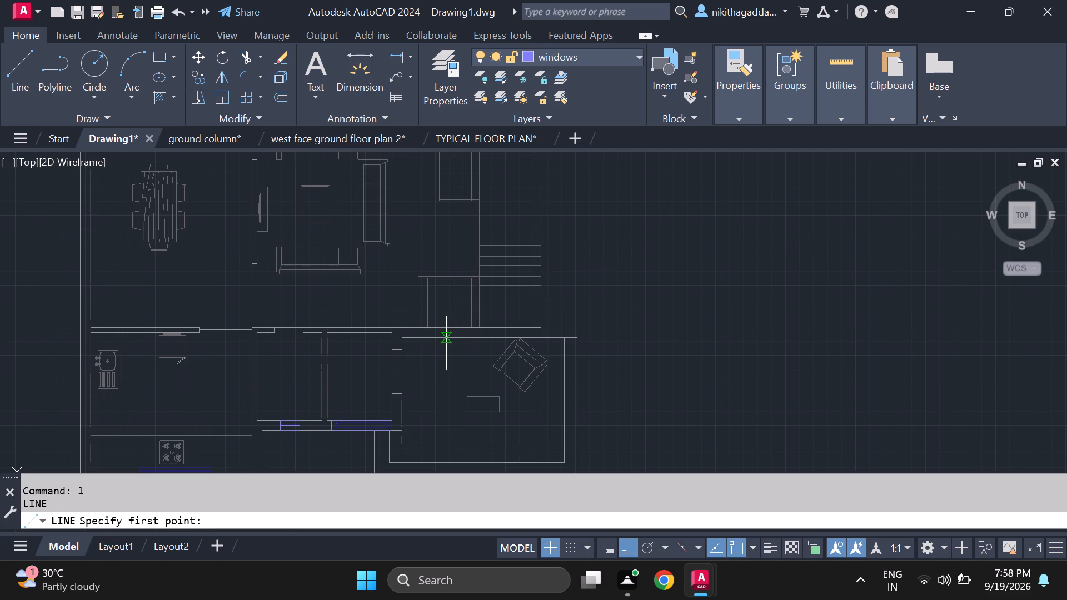
scroll(445, 343, up, 2)
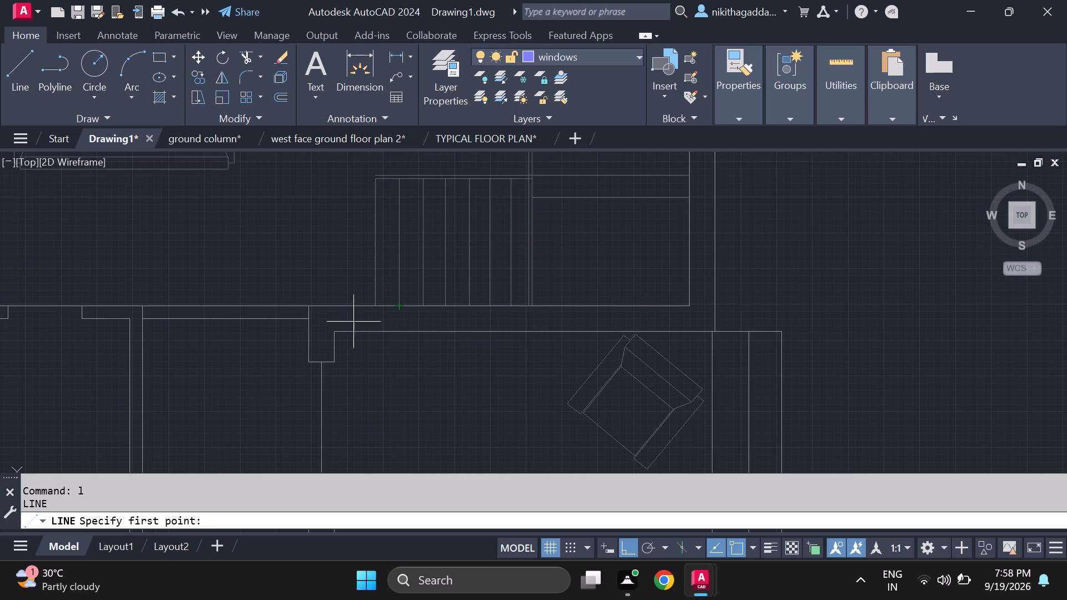
click(362, 306)
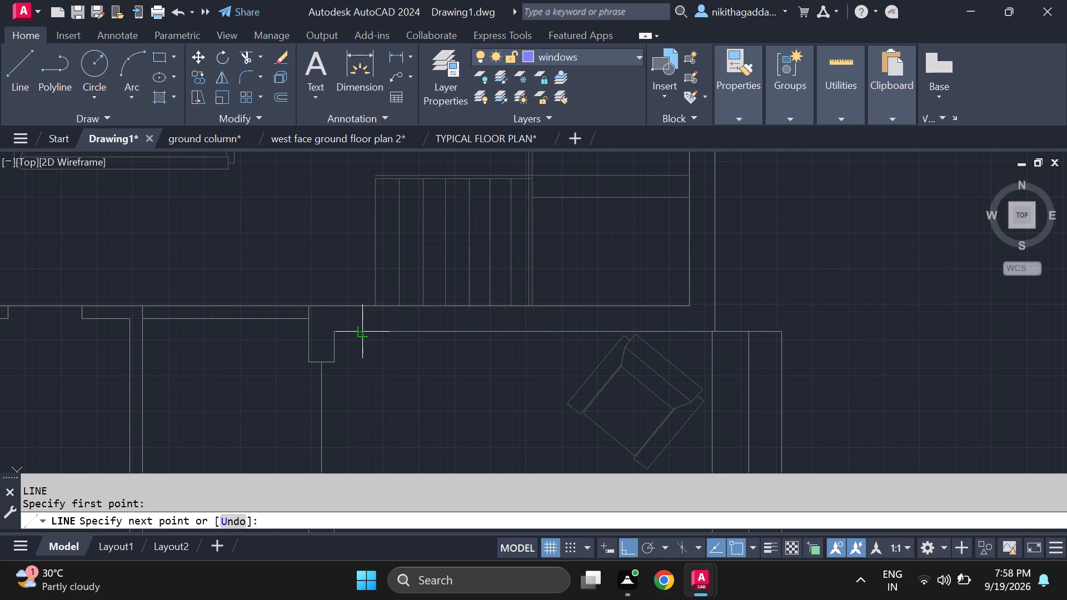
click(360, 328)
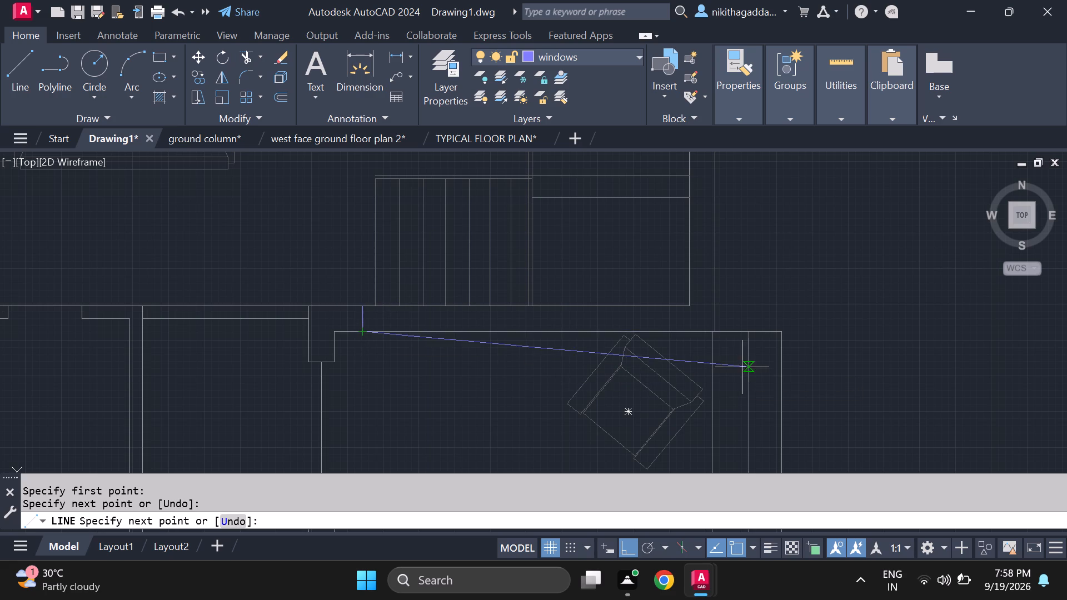
middle_drag(627, 325, 602, 363)
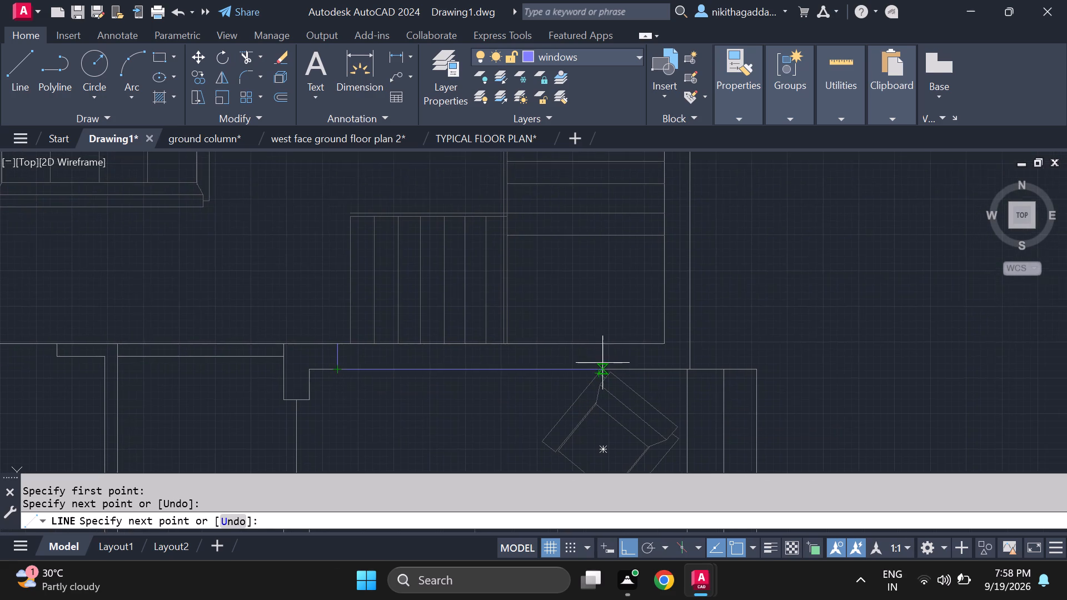
scroll(603, 363, up, 1)
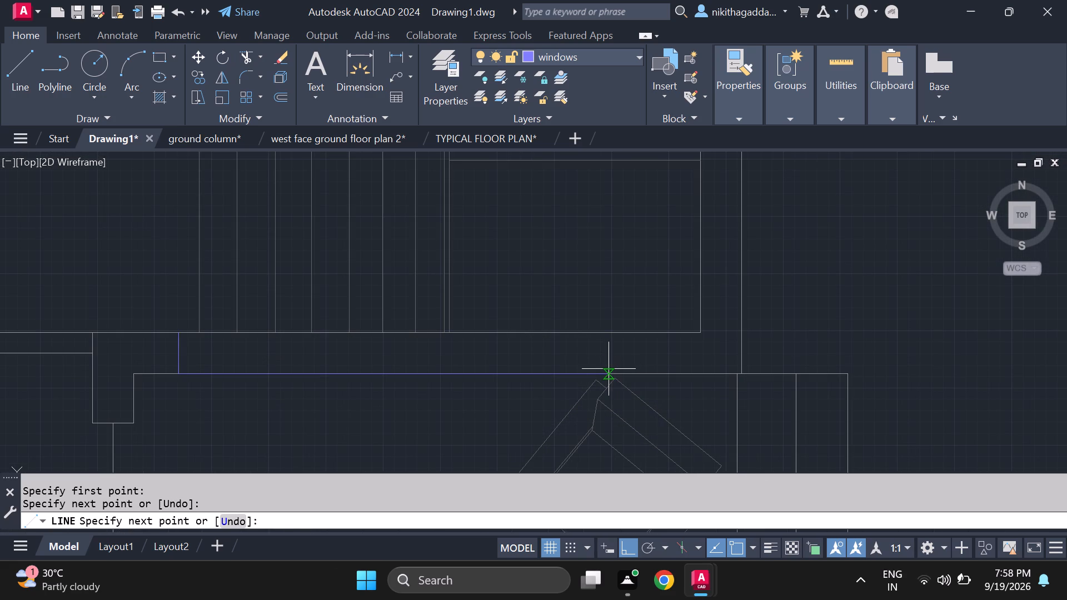
click(609, 369)
click(606, 336)
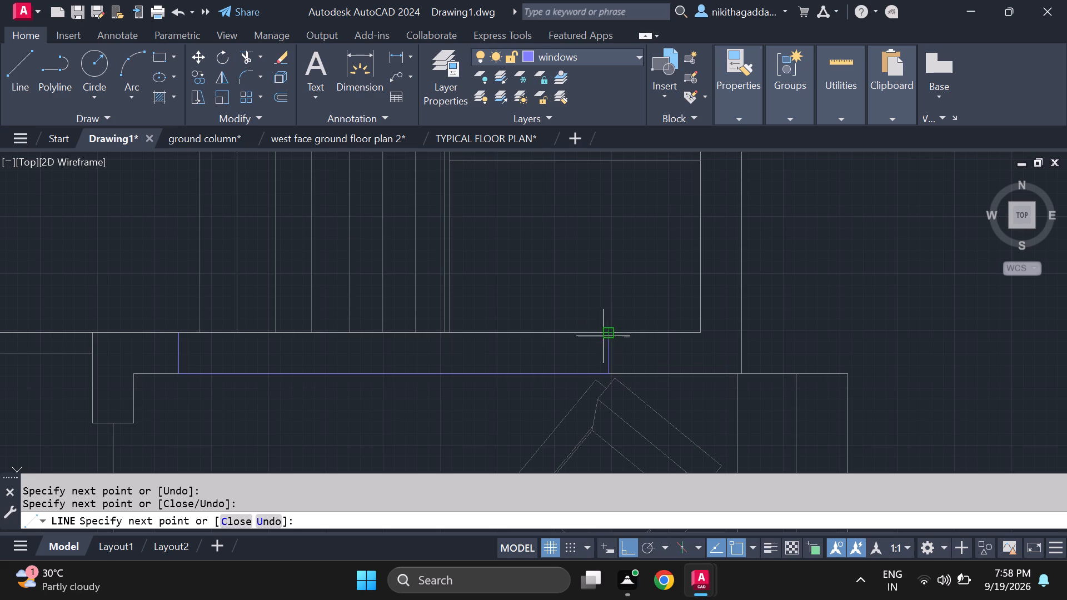
click(182, 335)
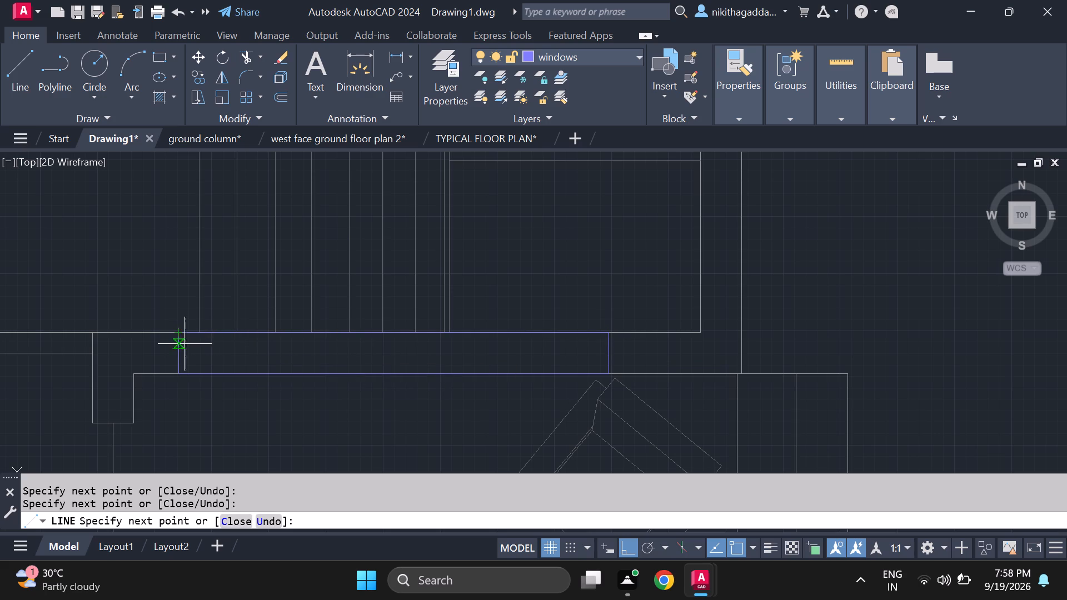
Add two close parallel glazing lines along the long window below the staircase, from one end line to the other.
scroll(178, 350, up, 3)
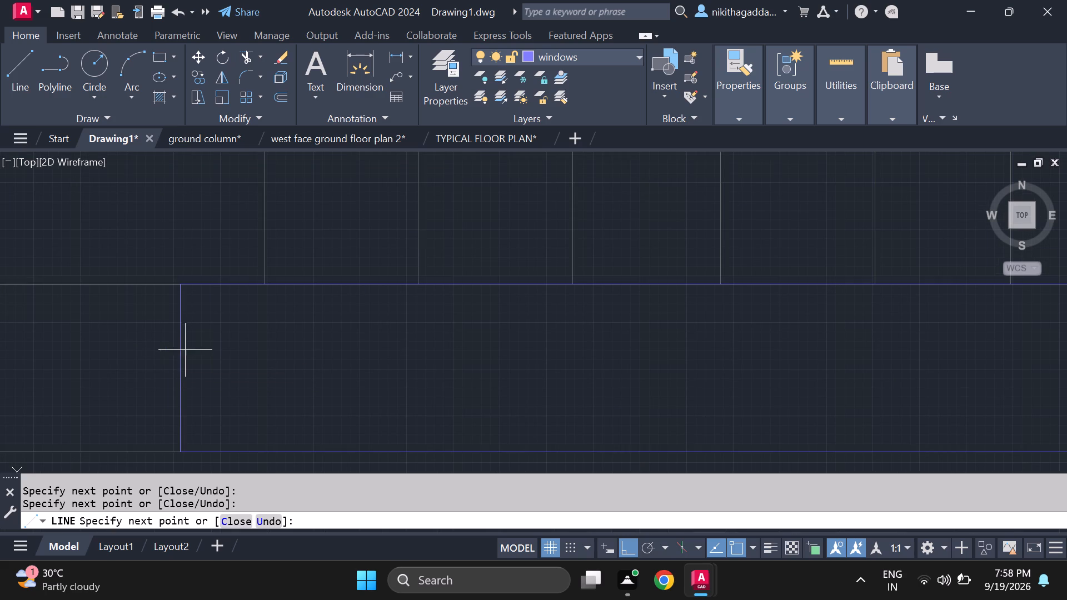
click(182, 355)
scroll(610, 355, down, 3)
middle_drag(518, 381, 145, 382)
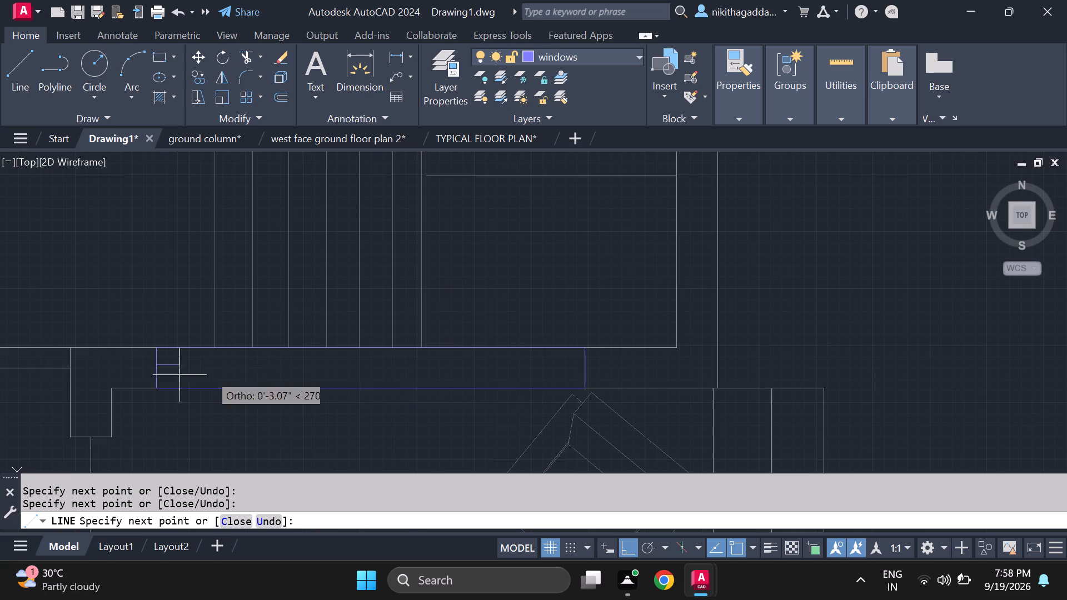
scroll(594, 372, up, 2)
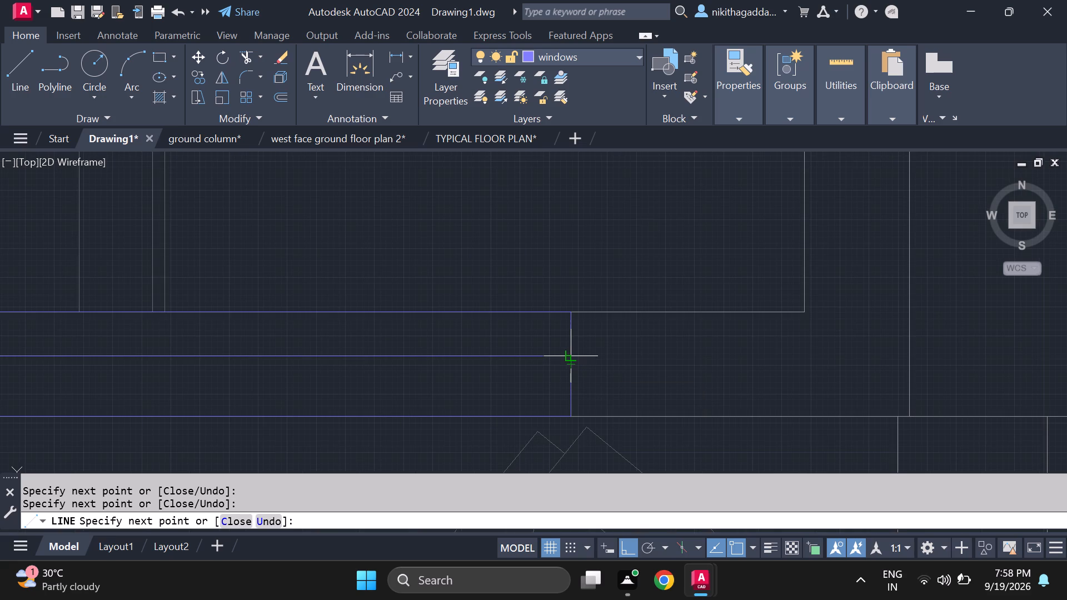
click(572, 356)
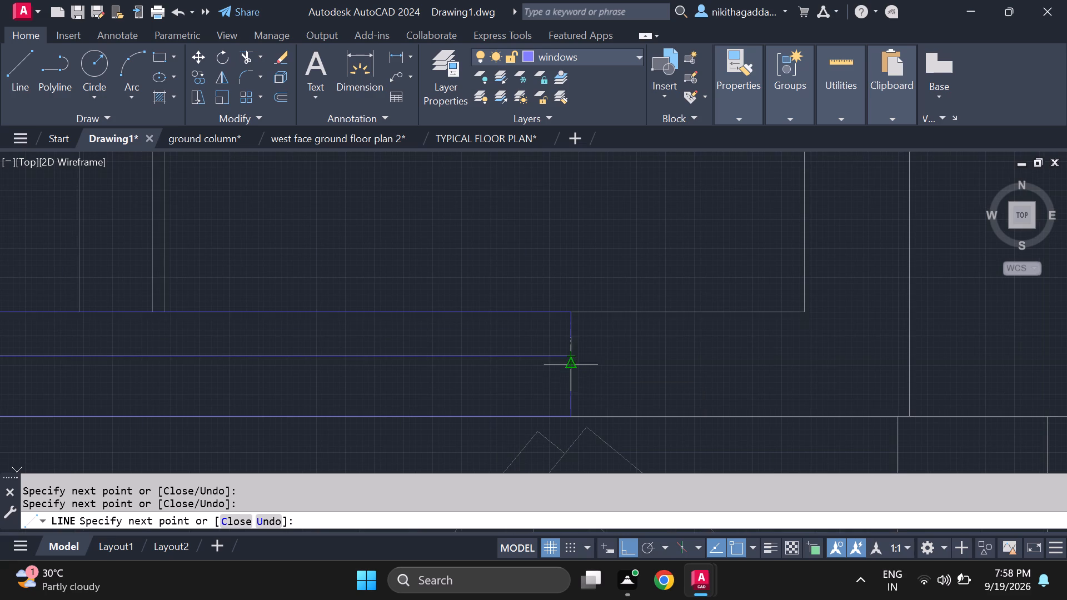
click(572, 370)
middle_drag(107, 371, 646, 356)
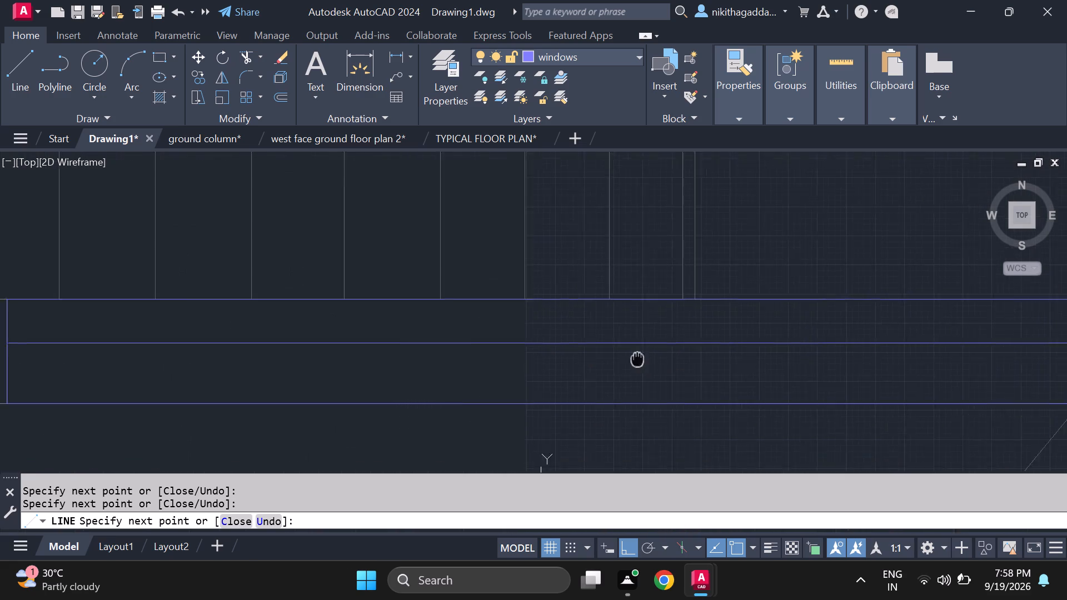
middle_drag(646, 356, 657, 353)
click(27, 346)
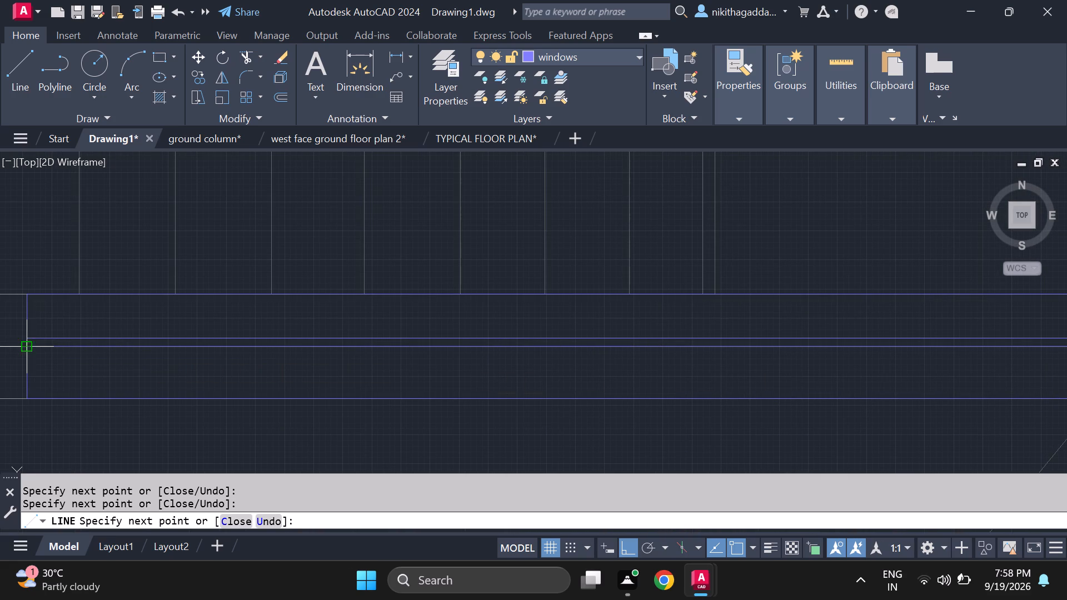
key(Escape)
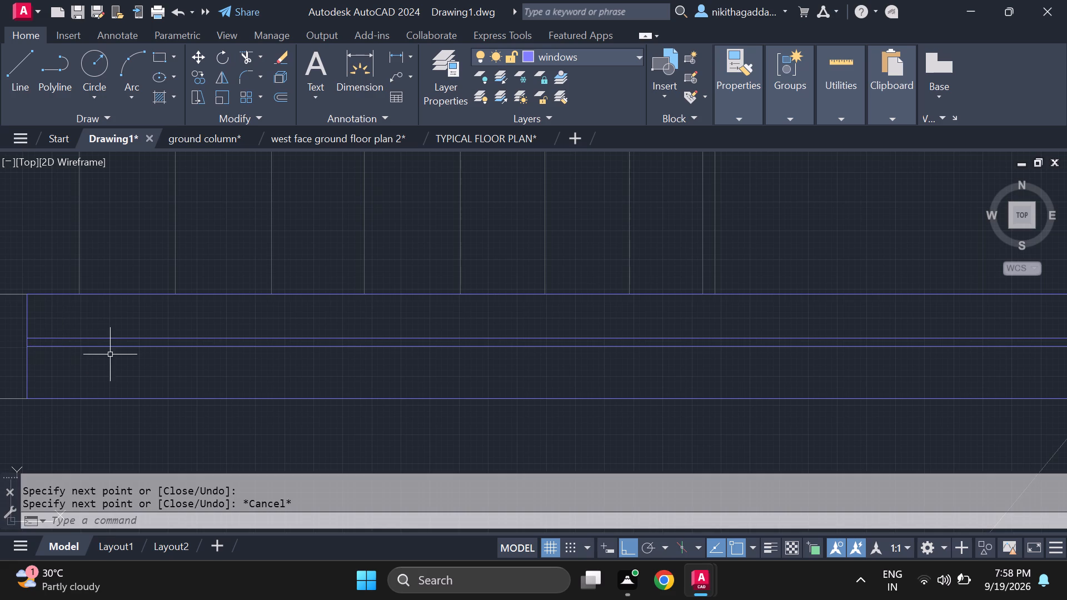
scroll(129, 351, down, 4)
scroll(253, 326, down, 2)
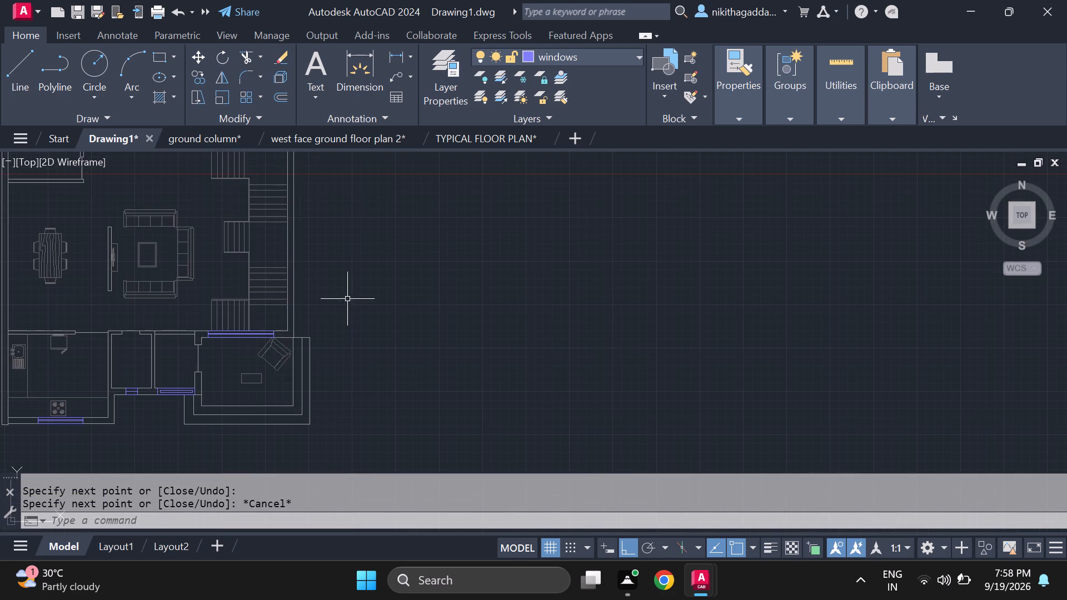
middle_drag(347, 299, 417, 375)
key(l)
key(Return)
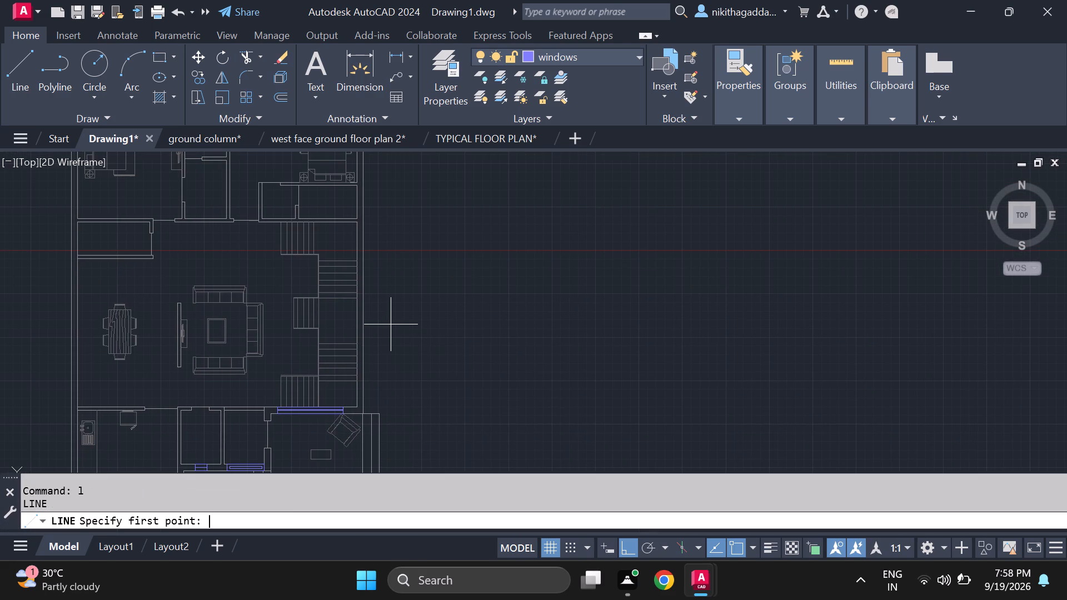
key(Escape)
Copy the complete wider window from the eastern small room's south wall to the empty space just east of the staircase.
middle_drag(229, 384, 281, 283)
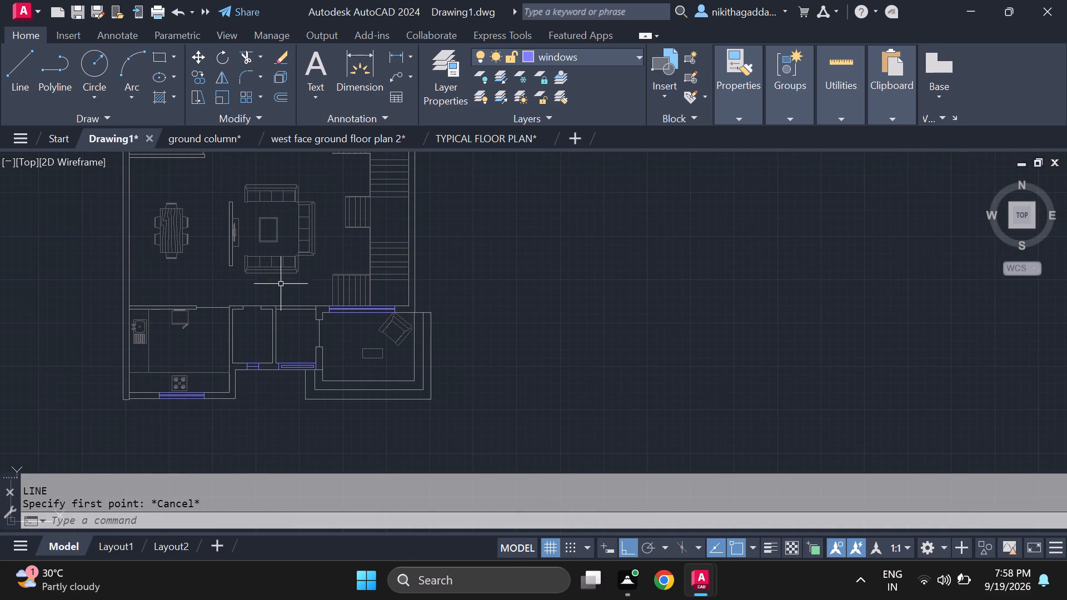
scroll(292, 363, up, 5)
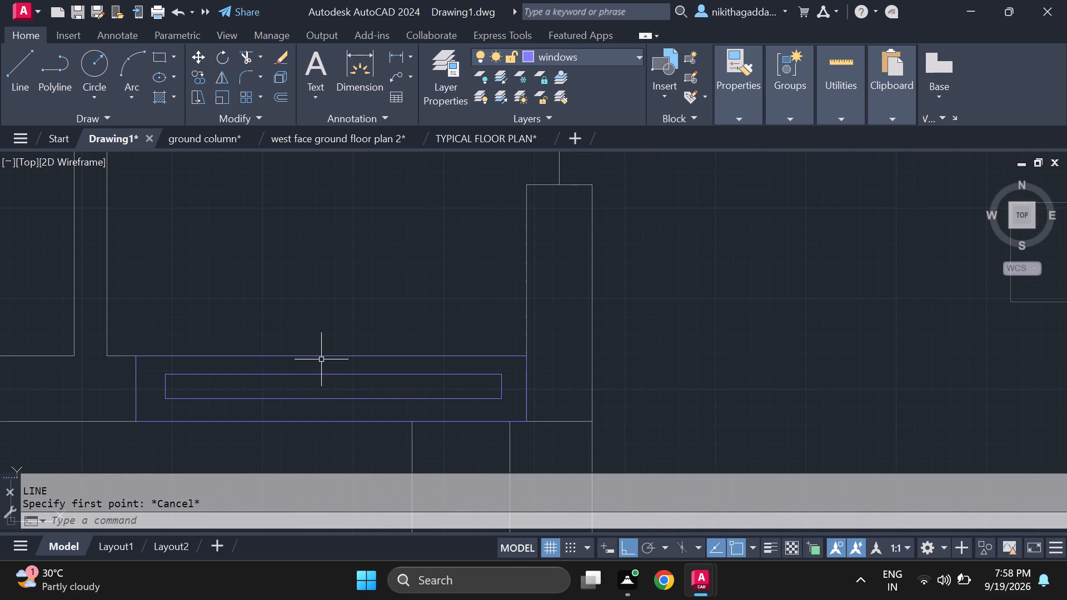
click(322, 357)
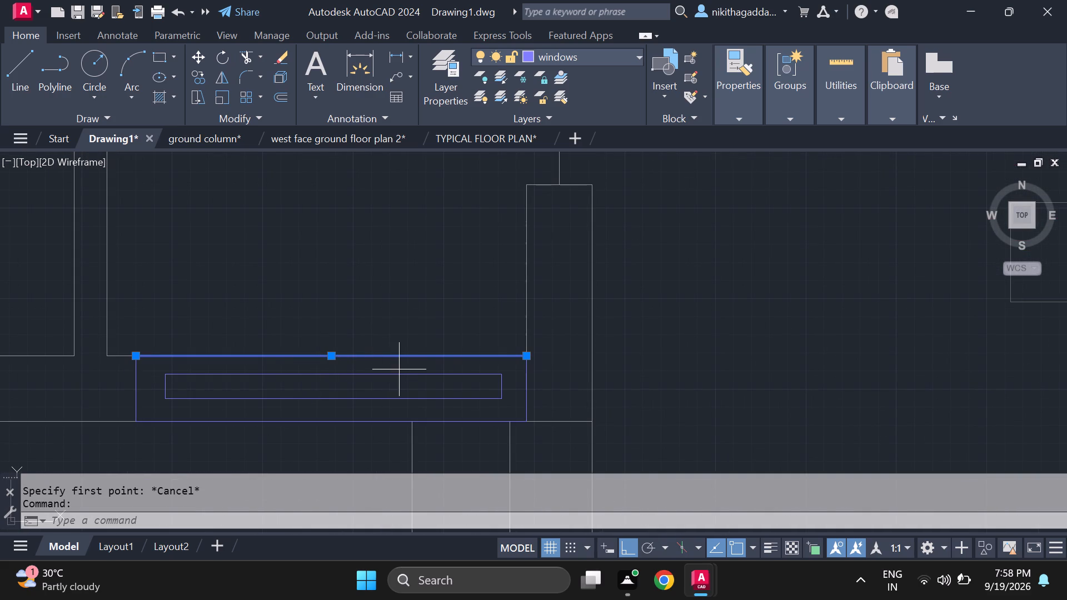
click(399, 369)
click(300, 406)
click(272, 422)
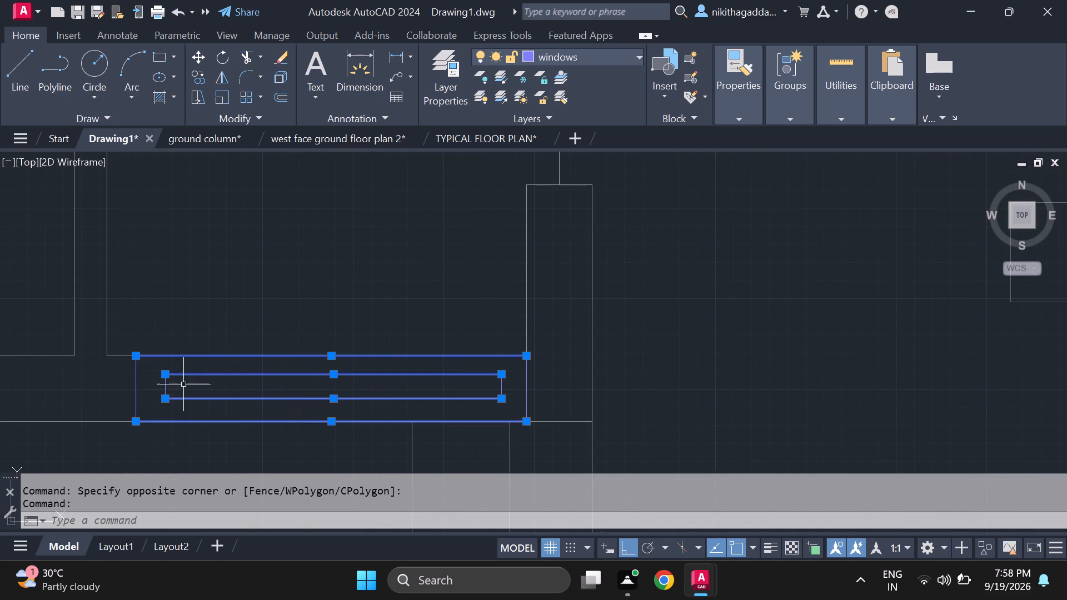
drag(186, 383, 171, 388)
click(53, 401)
drag(549, 381, 539, 383)
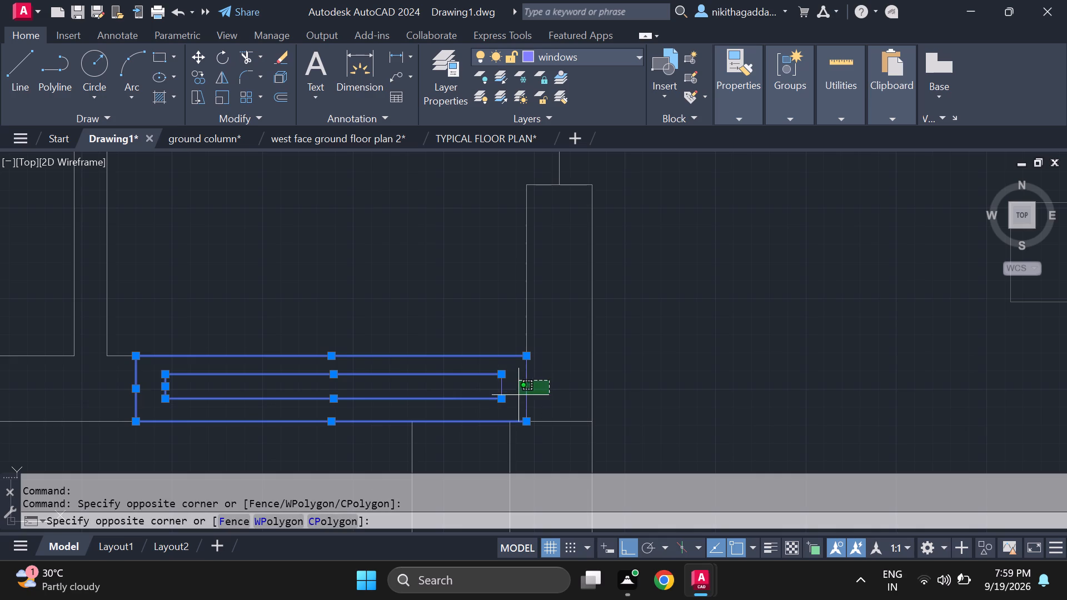
click(521, 393)
click(501, 387)
scroll(604, 364, down, 2)
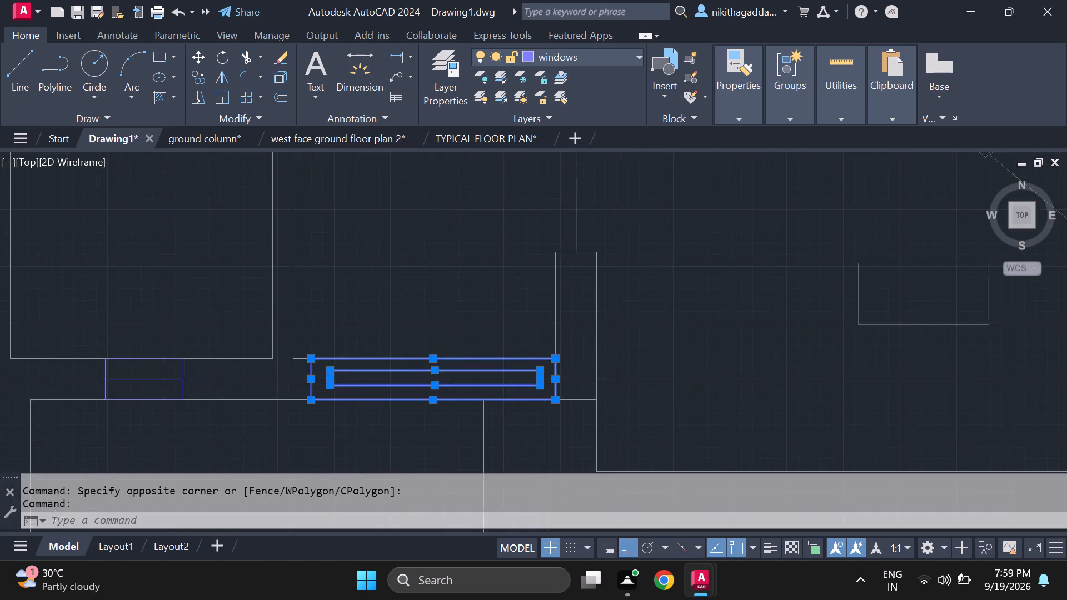
scroll(617, 363, down, 1)
text(co)
key(Return)
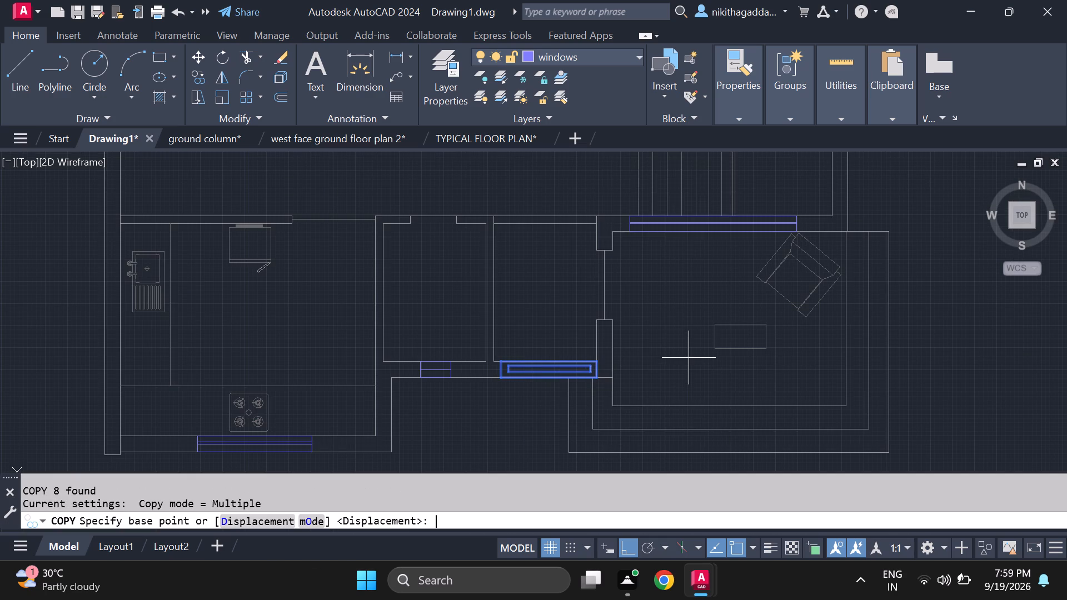
click(597, 356)
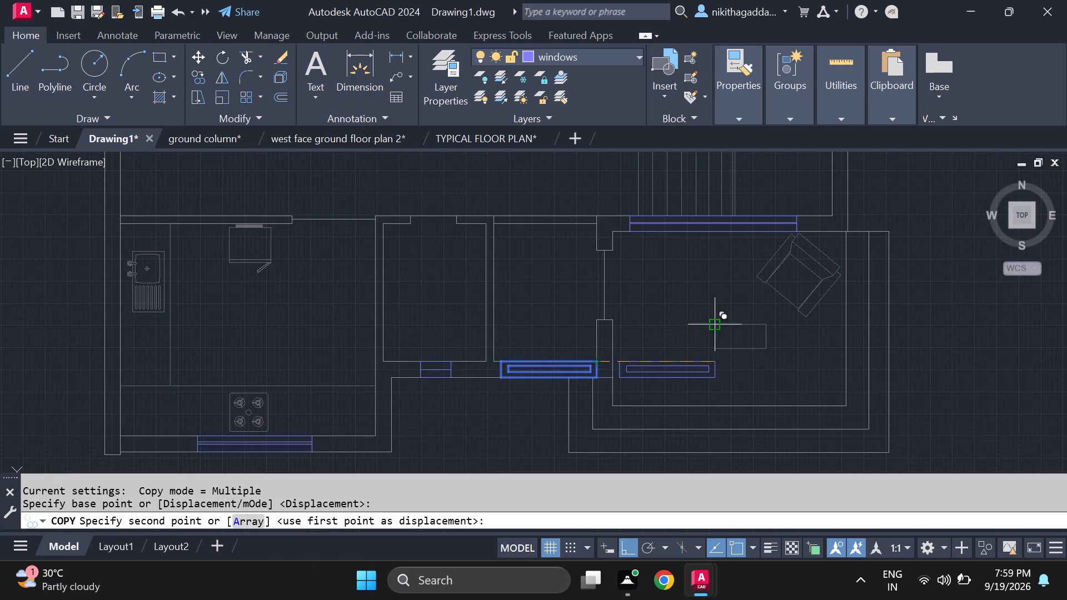
middle_drag(928, 253, 840, 341)
key(F8)
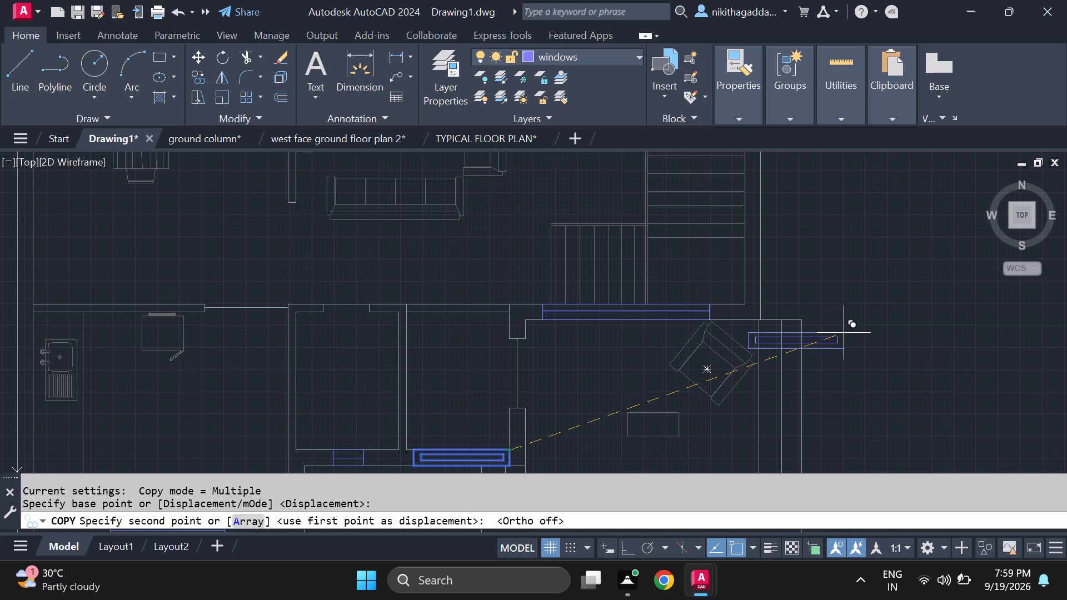
middle_drag(819, 349, 754, 488)
middle_drag(759, 354, 720, 440)
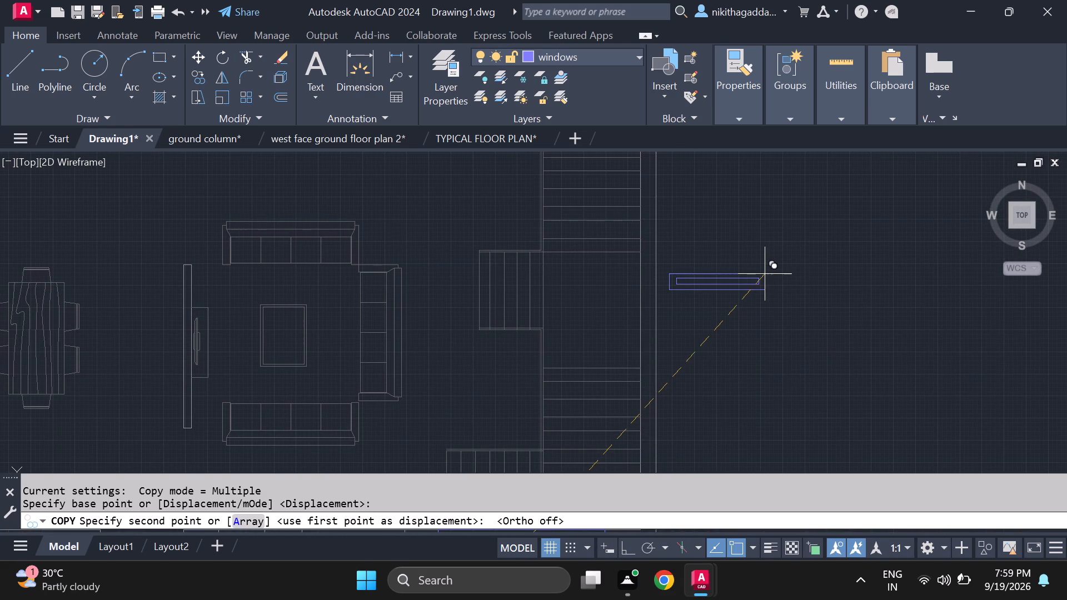
click(769, 274)
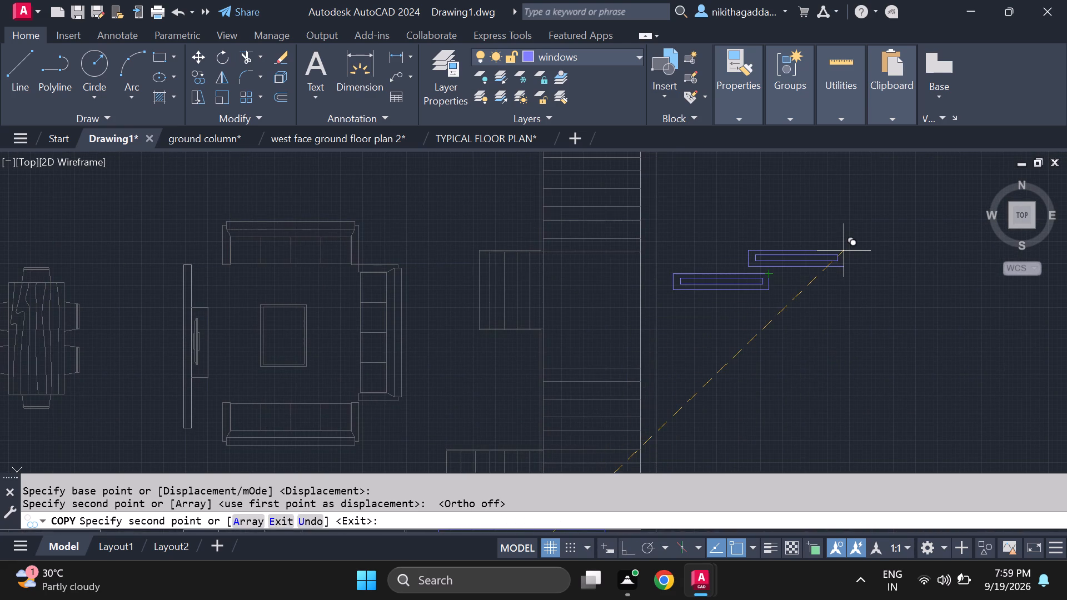
scroll(844, 251, down, 1)
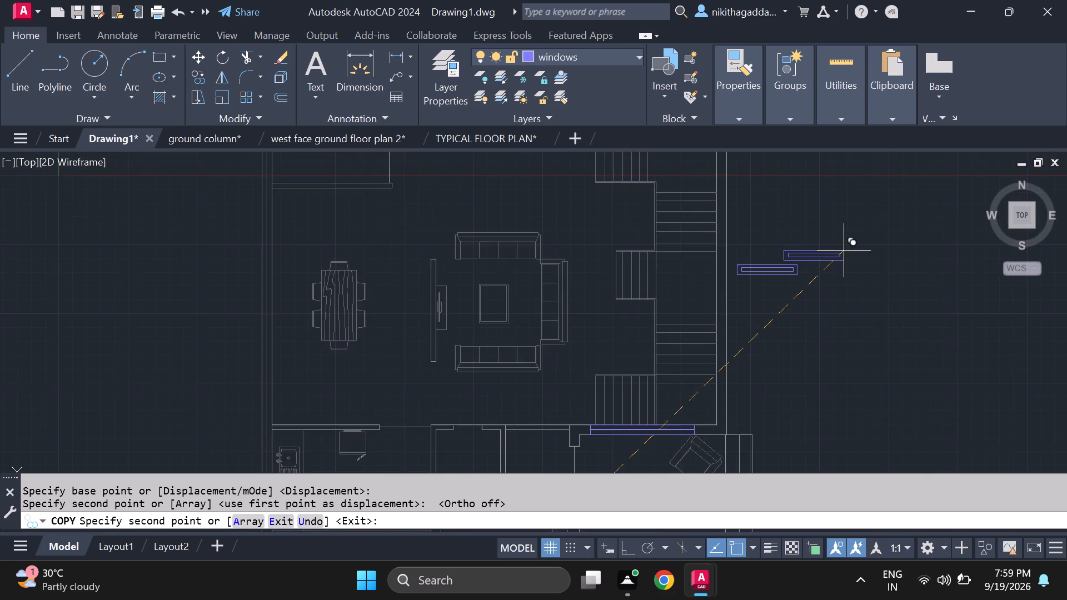
scroll(844, 251, down, 1)
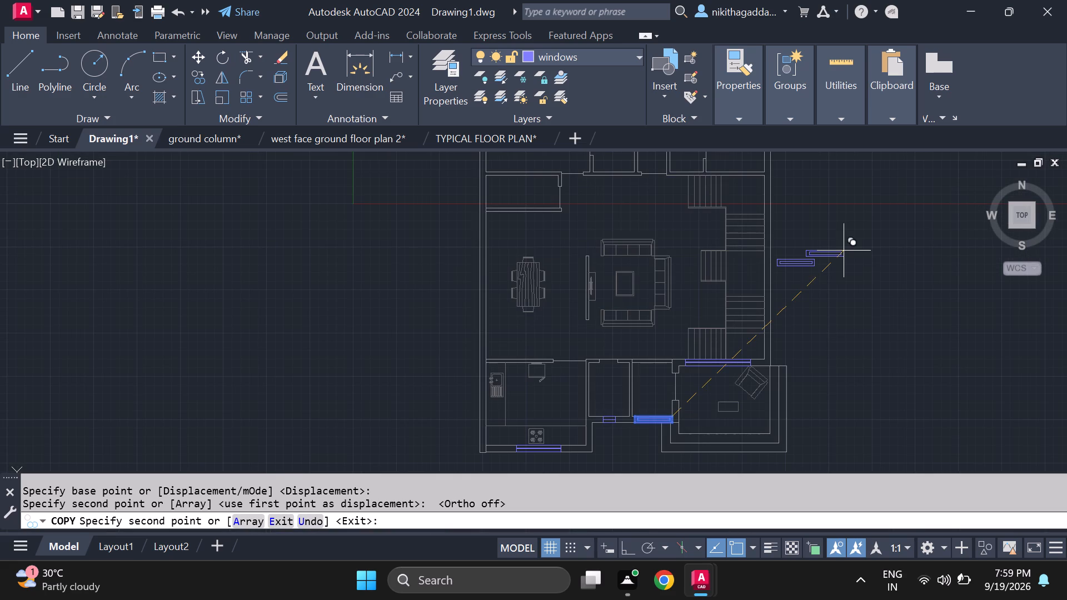
key(Escape)
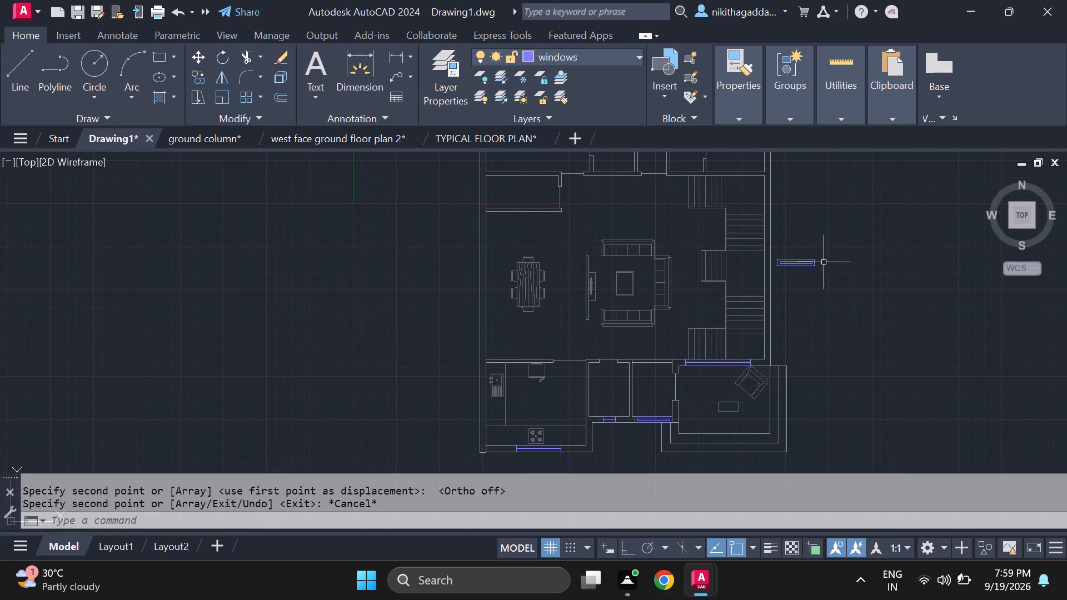
Rotate the copied window 90 degrees about the midpoint of its east end so it runs north-south.
scroll(807, 276, up, 2)
click(836, 199)
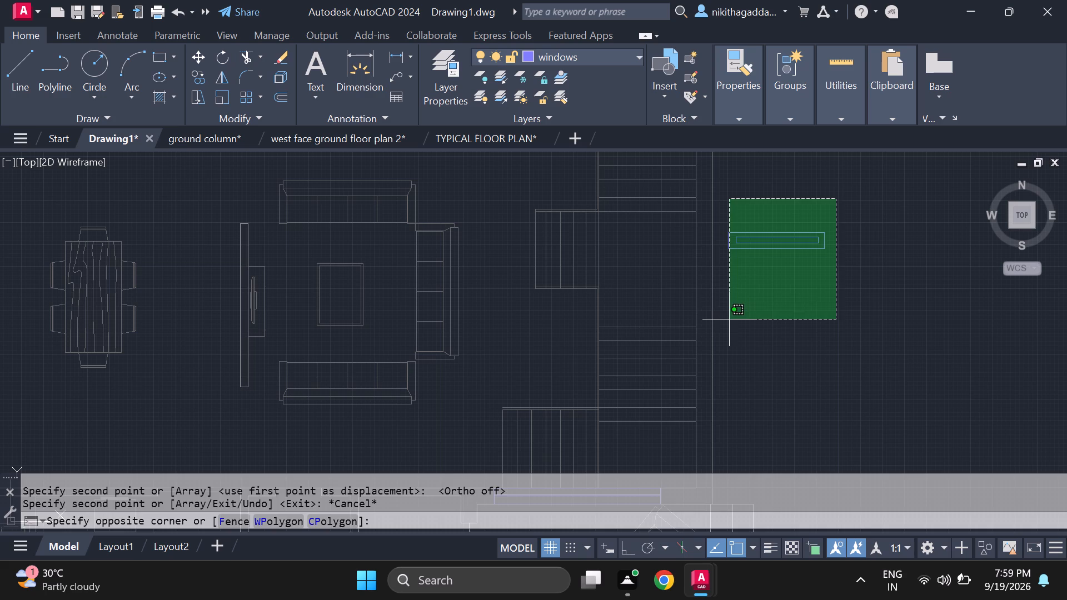
click(729, 319)
scroll(856, 234, up, 2)
scroll(856, 234, down, 3)
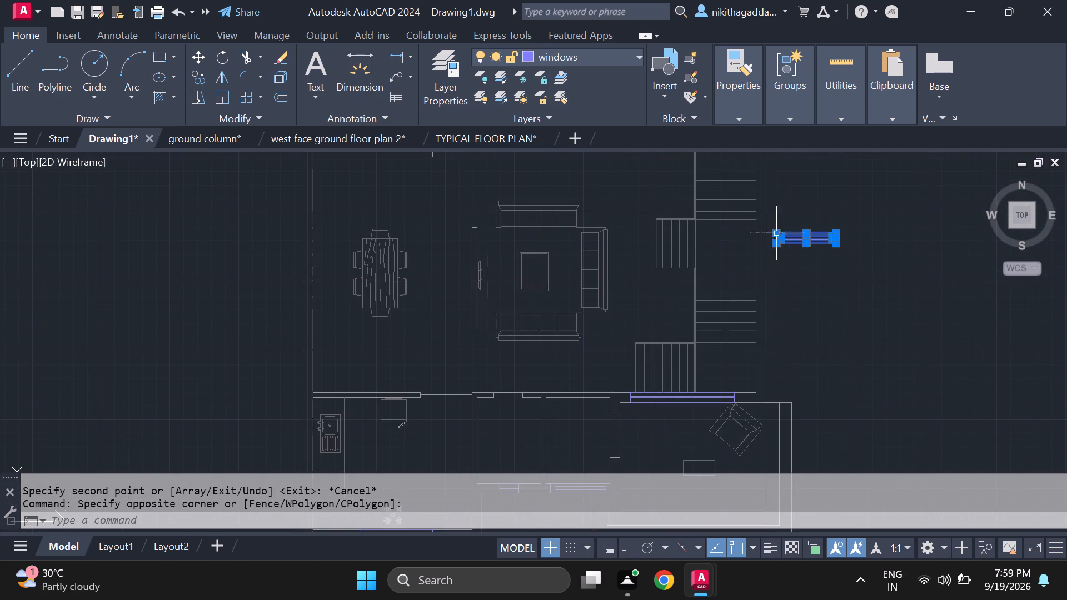
scroll(766, 233, up, 3)
click(836, 206)
click(800, 283)
scroll(847, 289, down, 4)
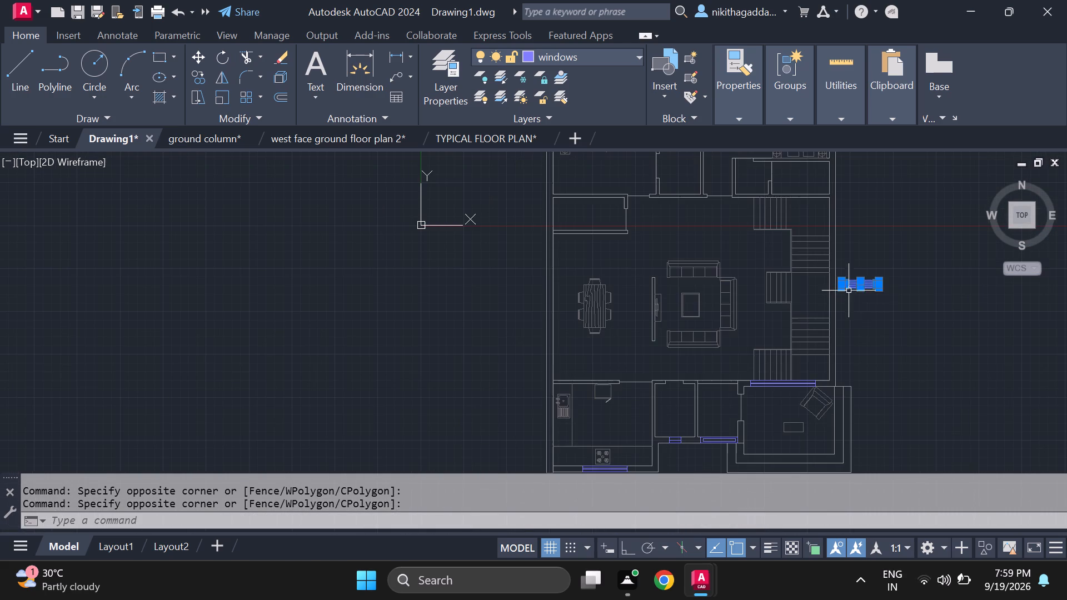
text(rei)
key(BackSpace)
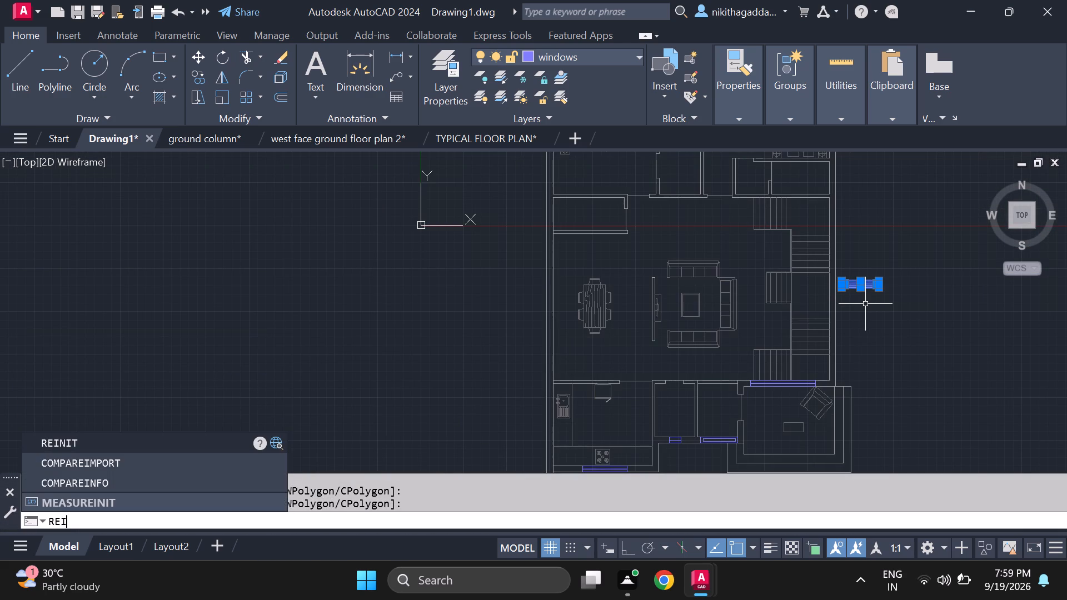
key(o)
key(Return)
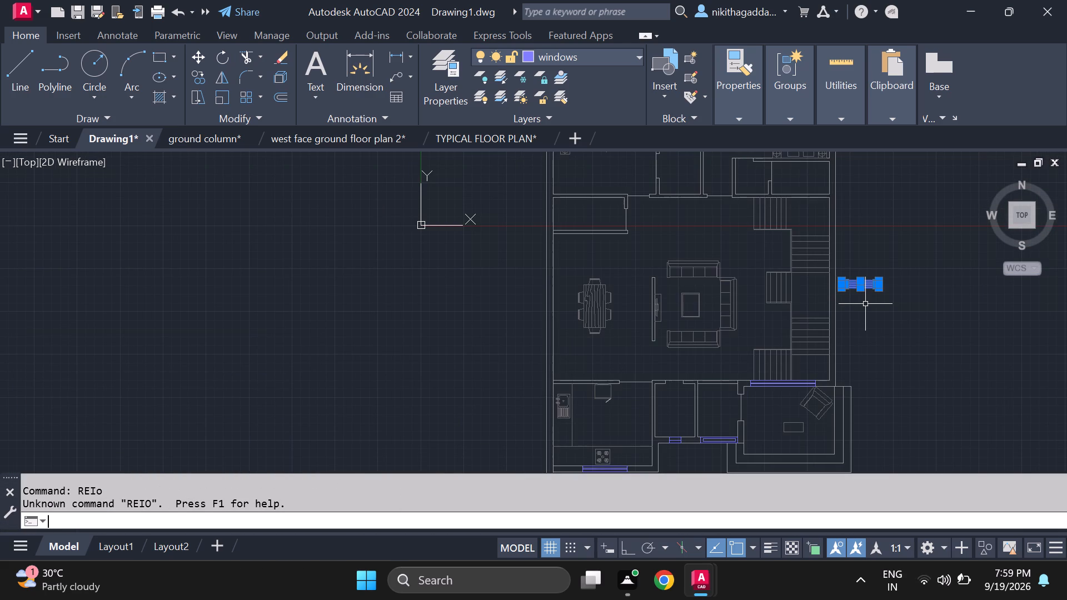
text(ro)
key(Return)
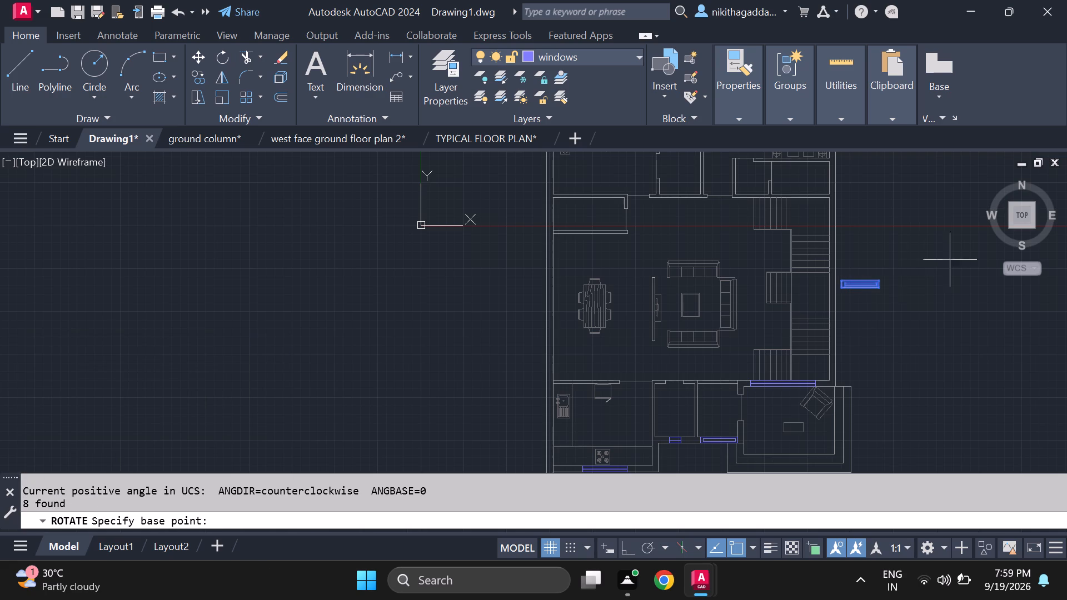
scroll(920, 274, up, 3)
click(759, 311)
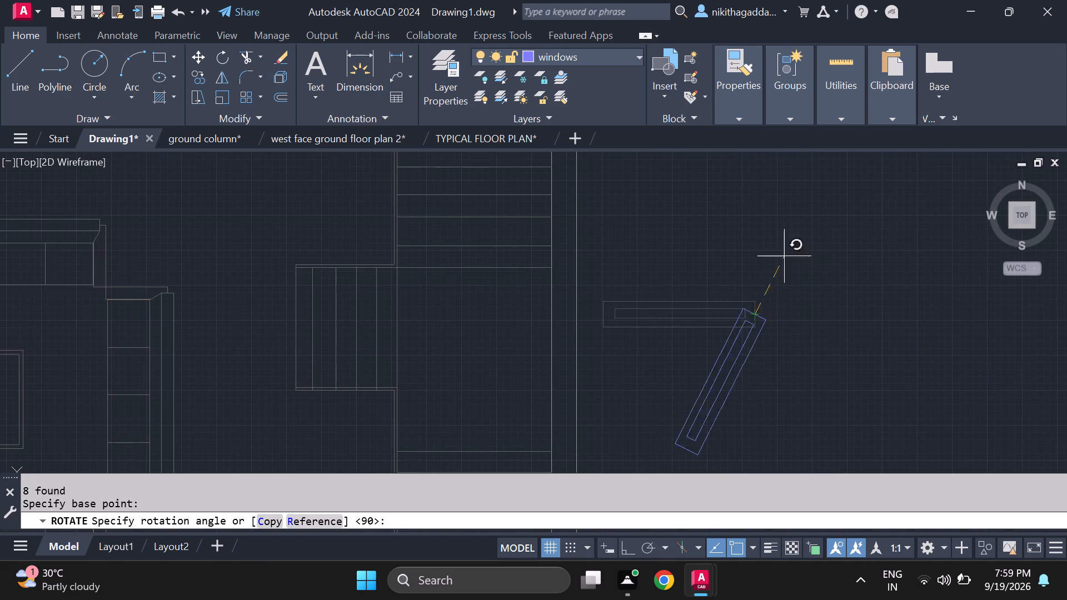
click(762, 232)
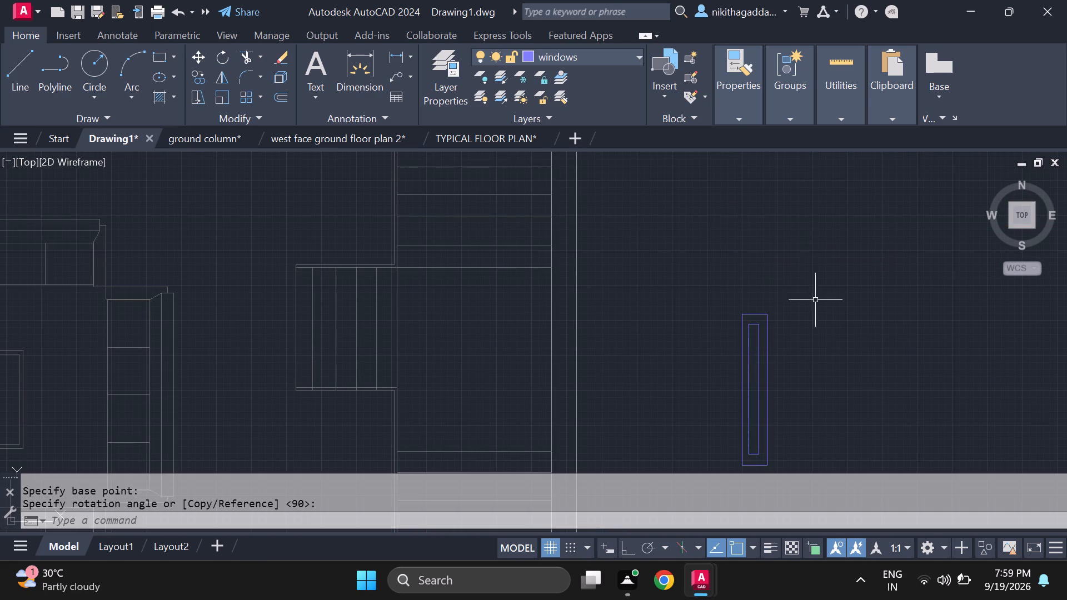
Move the rotated window by its northeast corner into the east exterior wall beside the staircase's middle landing, onto the wall's outer face line.
middle_drag(816, 301, 811, 228)
click(804, 208)
click(708, 442)
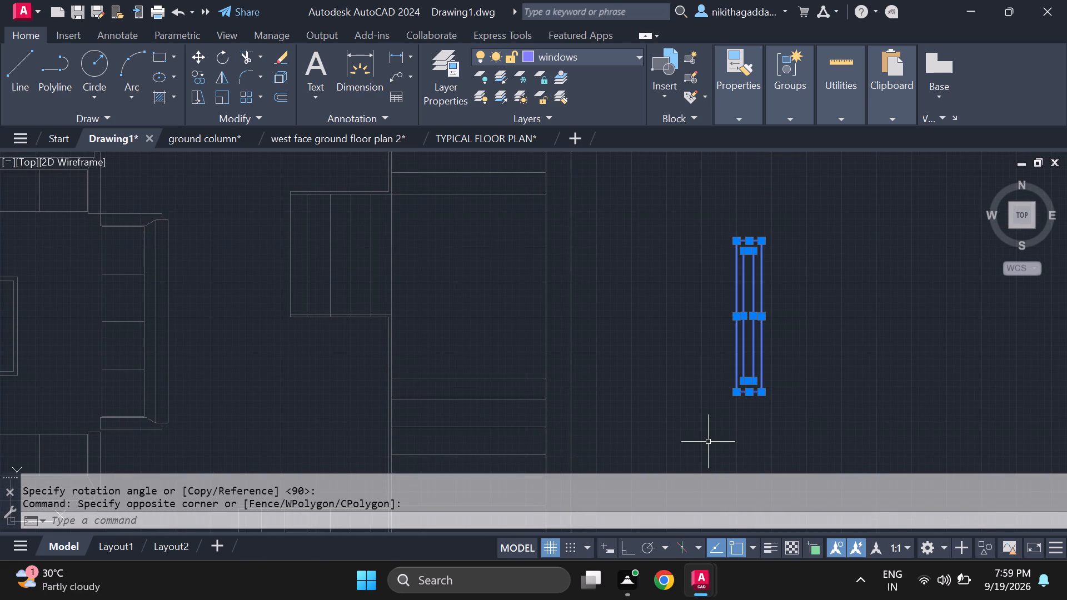
key(m)
key(Return)
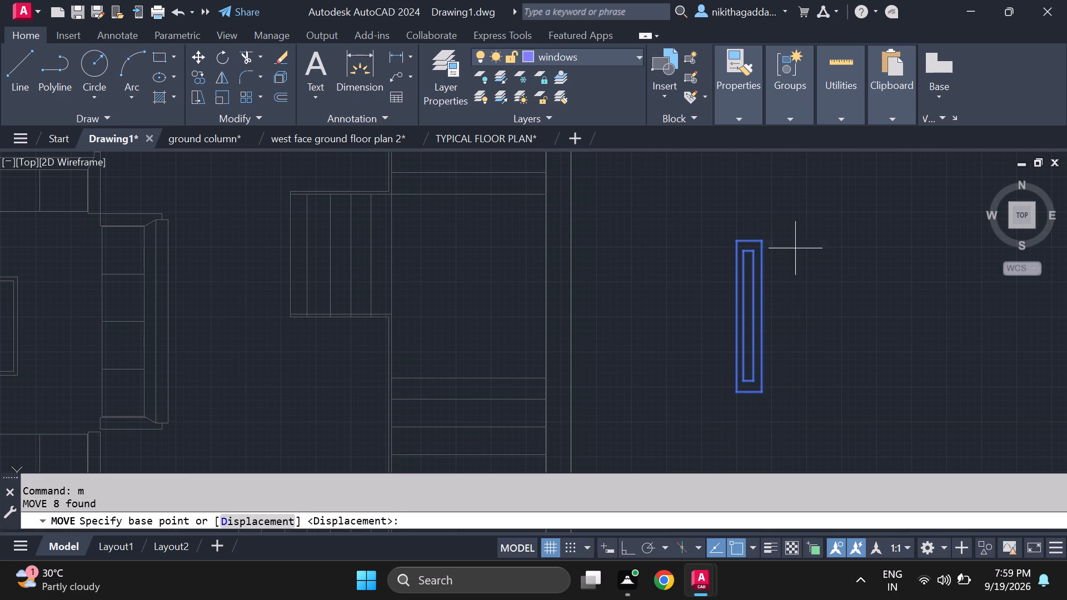
click(766, 234)
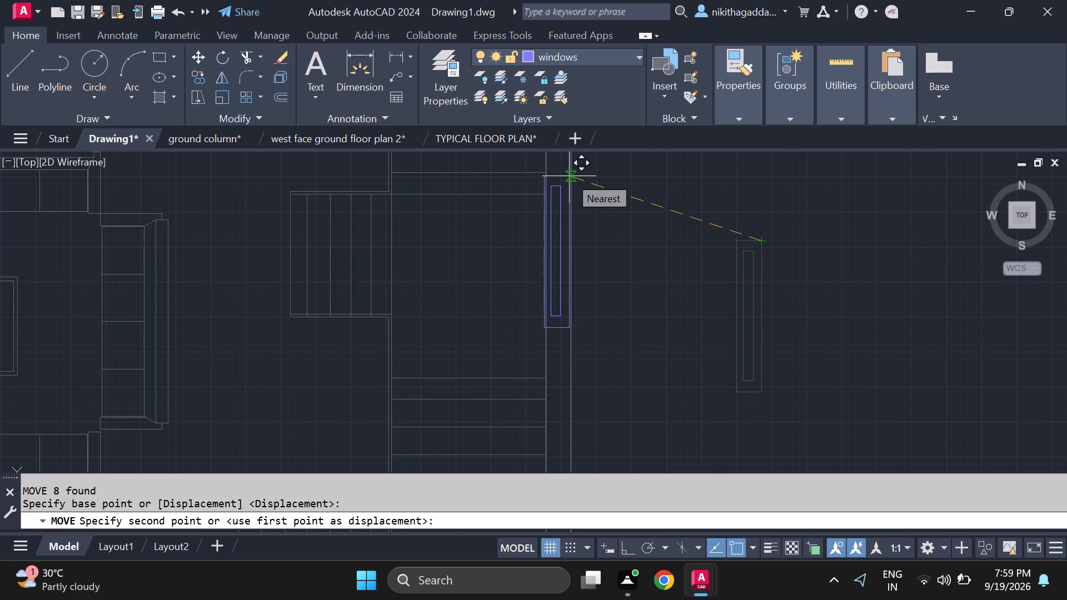
click(571, 192)
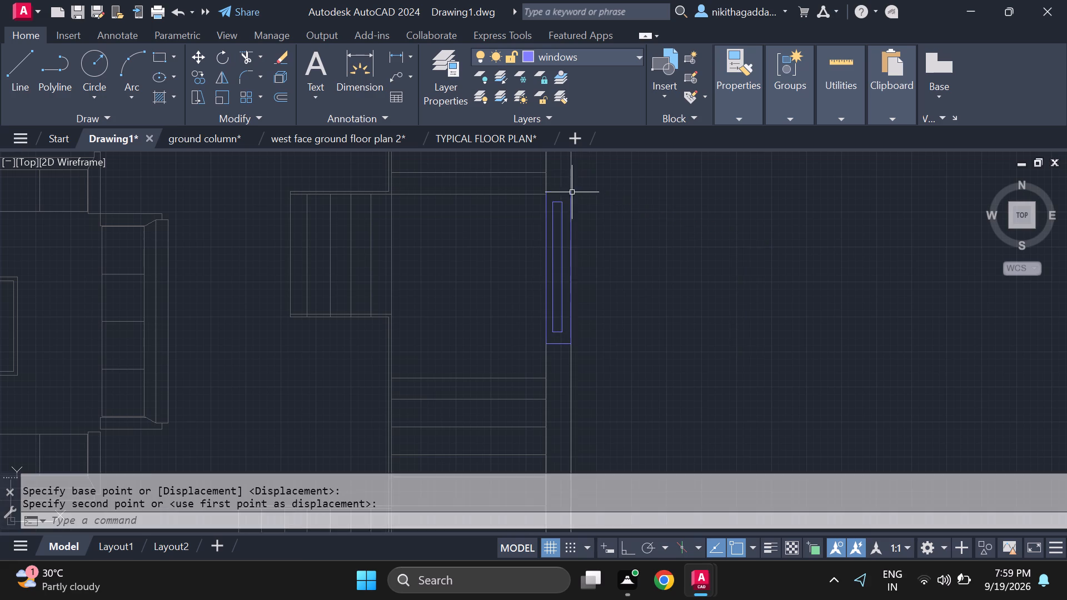
scroll(699, 210, down, 3)
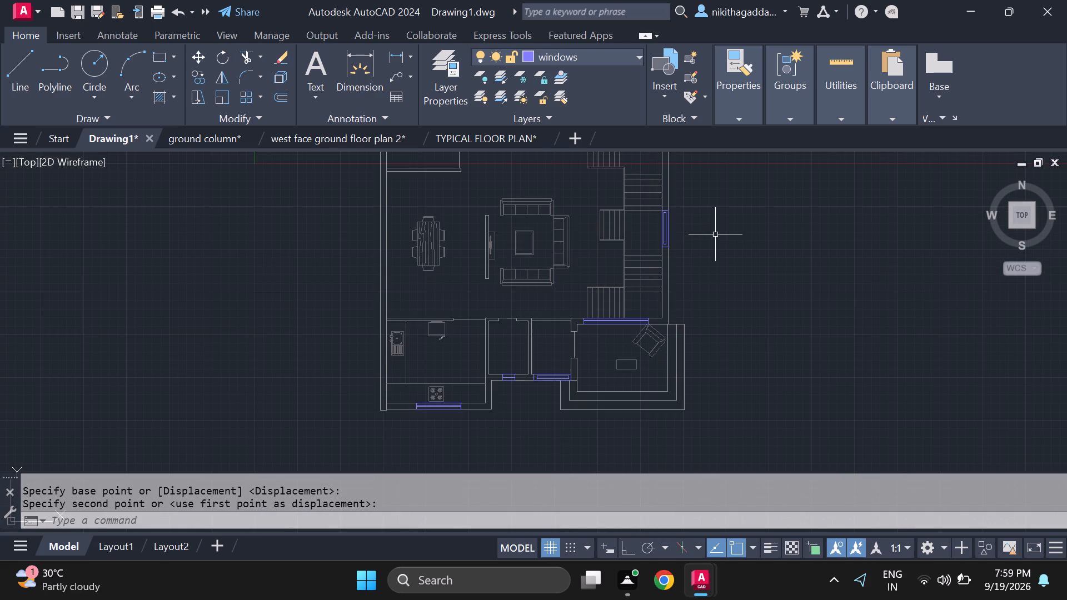
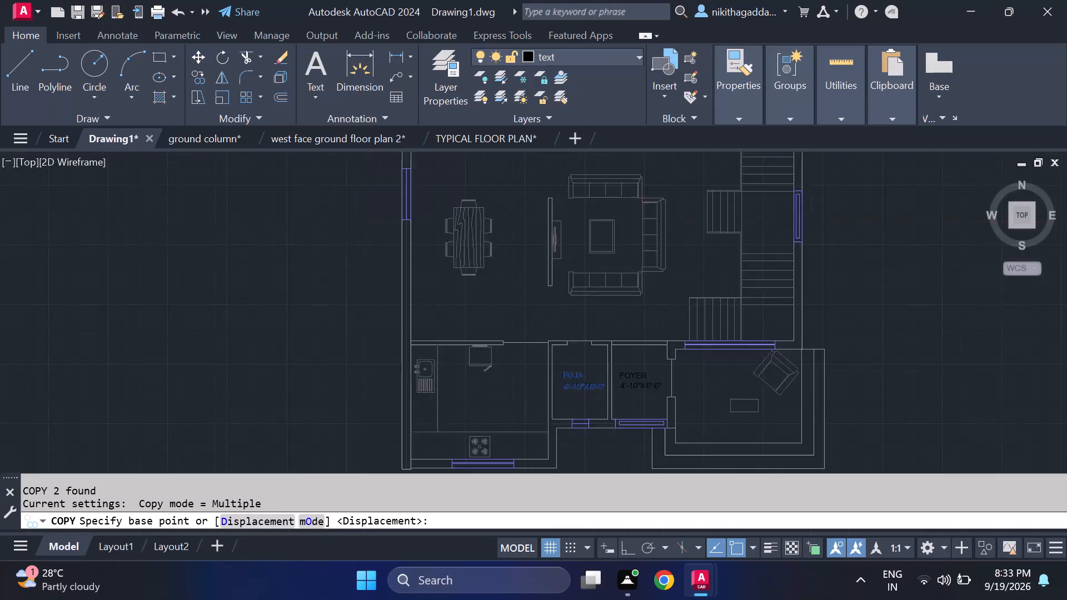
Copy the PUJA label with its size text into the kitchen and to the space just south of the dining table.
scroll(579, 389, up, 1)
click(534, 395)
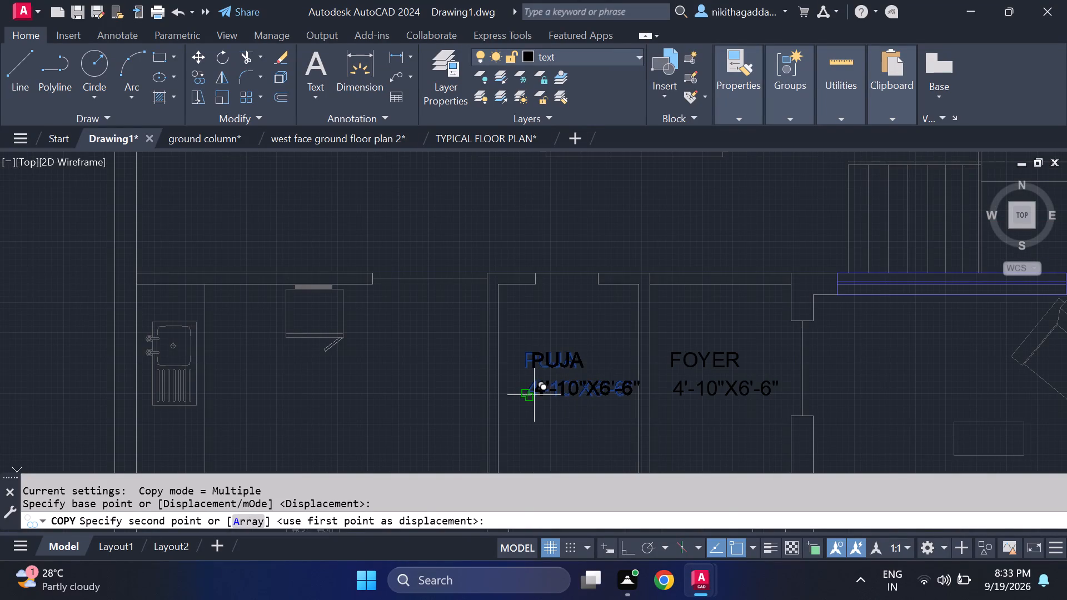
scroll(426, 405, down, 1)
middle_drag(340, 436, 358, 361)
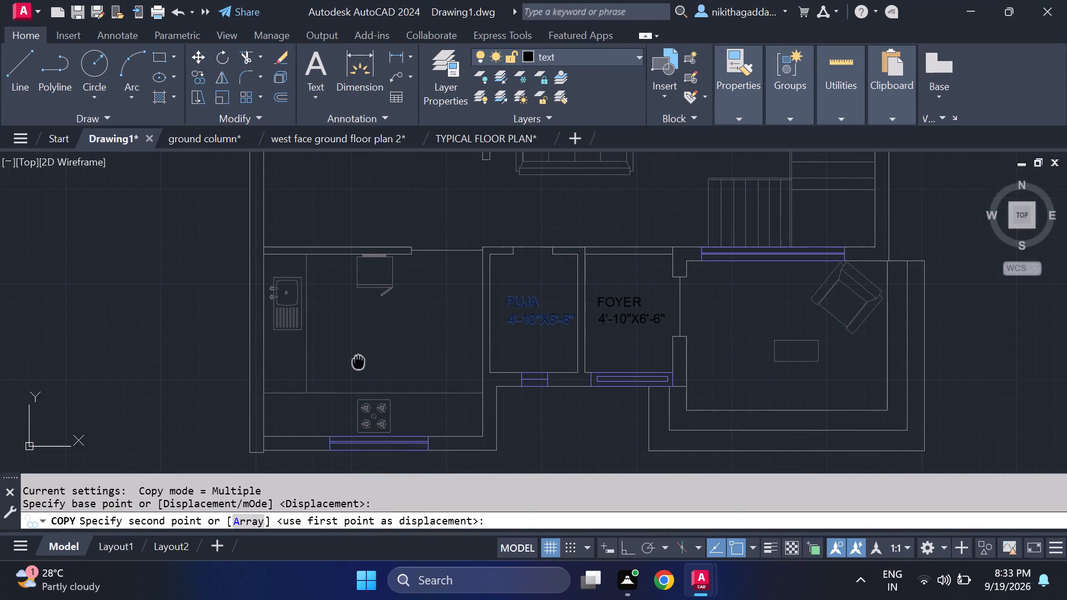
click(327, 374)
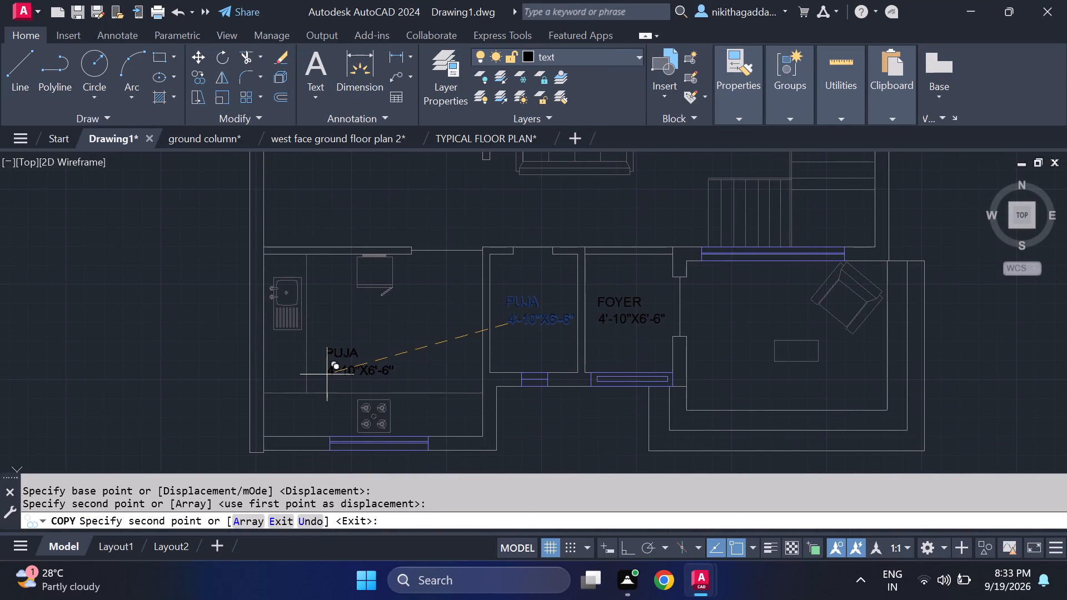
scroll(400, 282, down, 2)
middle_drag(400, 281, 406, 324)
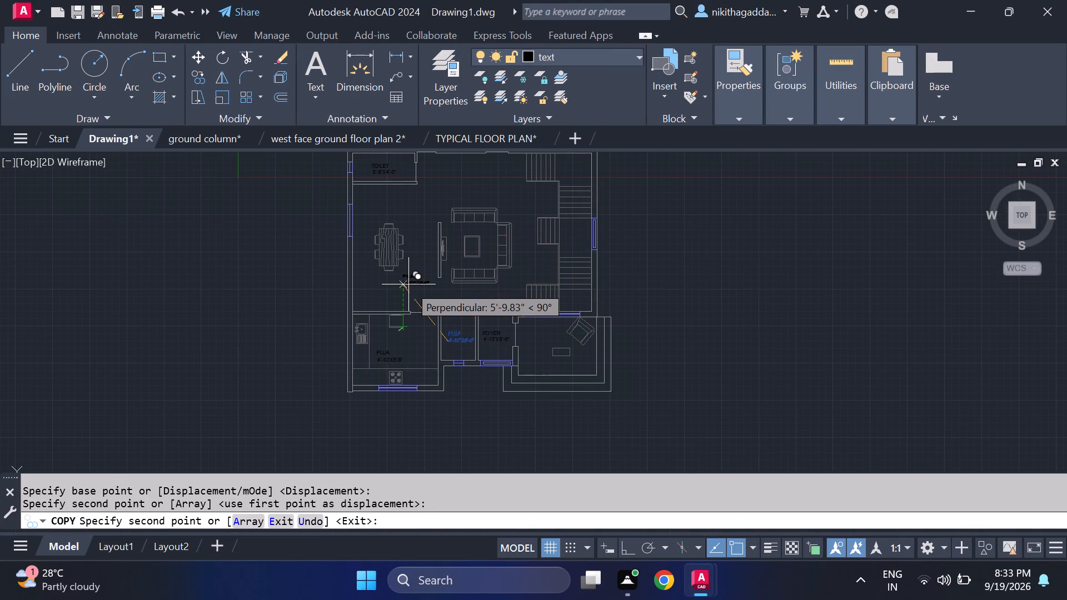
scroll(408, 284, up, 2)
click(347, 292)
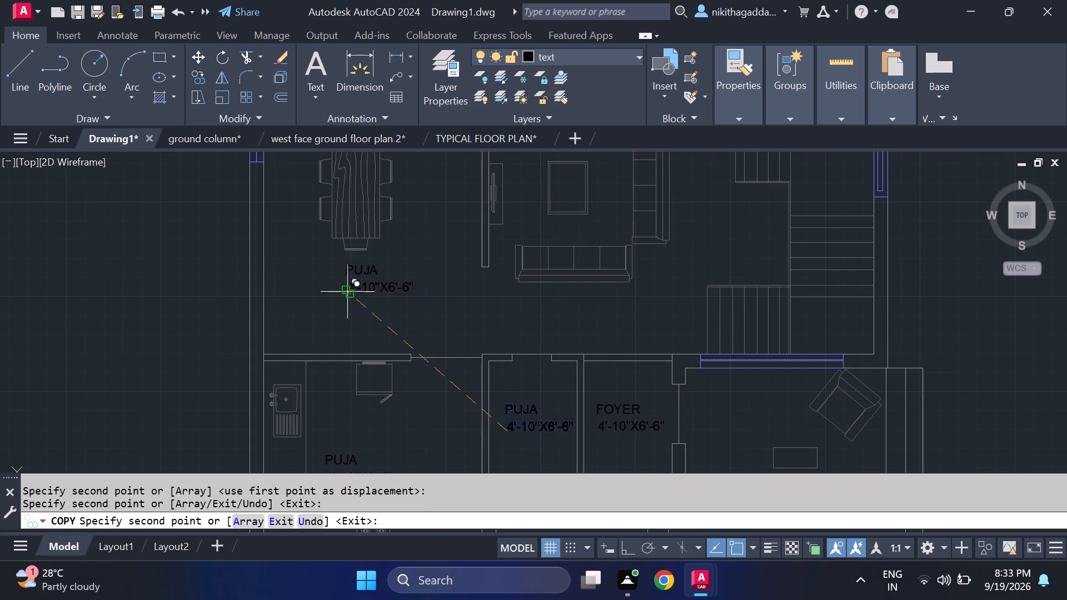
Place two more copies of the PUJA label and size text beside the staircase, at its lower and upper landings.
scroll(520, 277, down, 2)
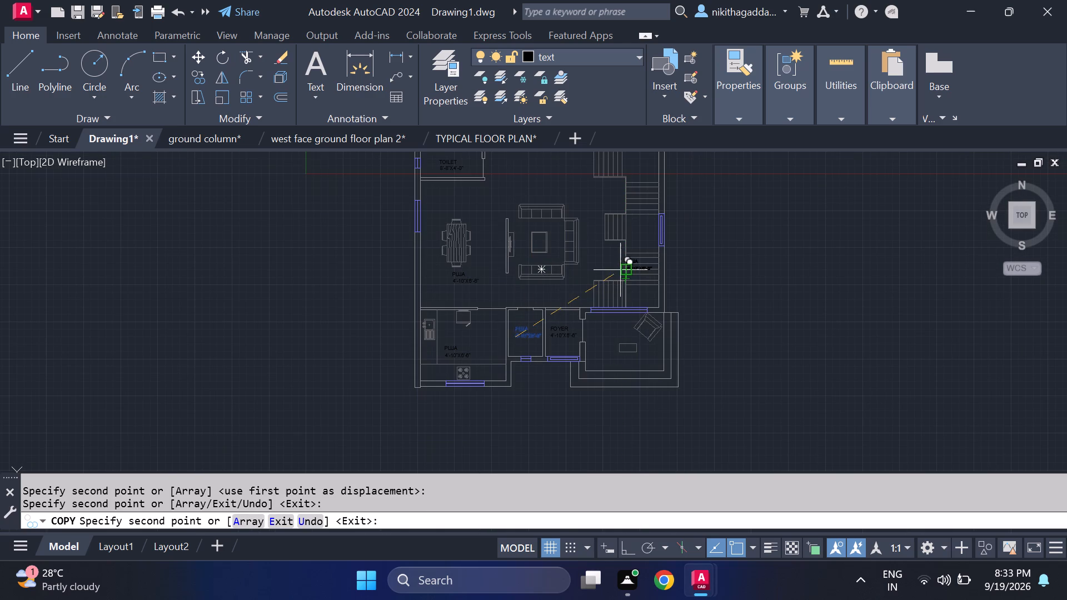
scroll(610, 277, up, 3)
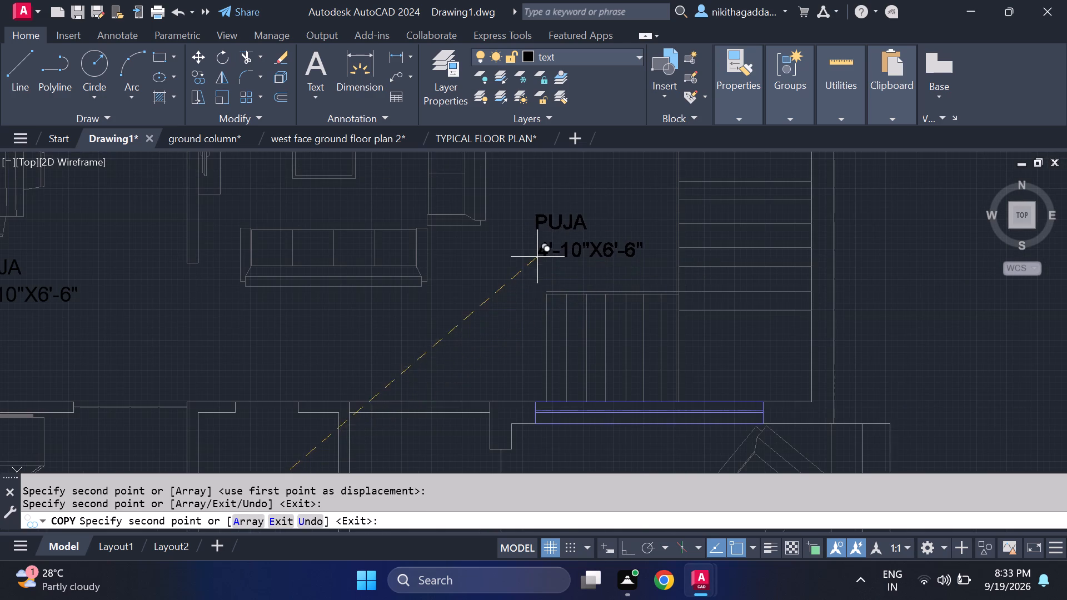
middle_drag(537, 256, 532, 306)
click(544, 267)
scroll(545, 263, down, 3)
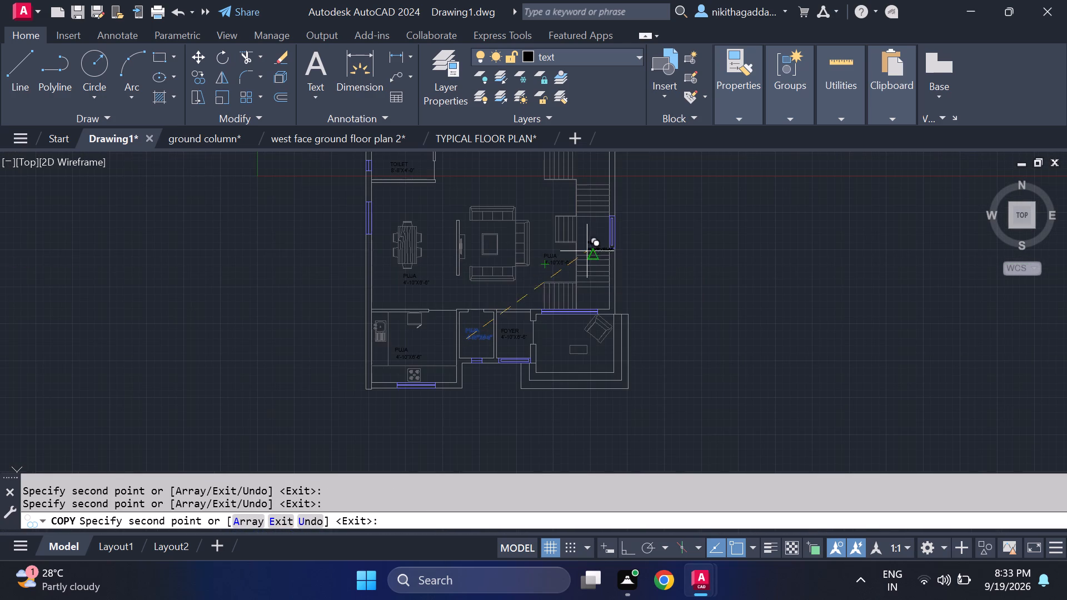
middle_drag(550, 229, 556, 312)
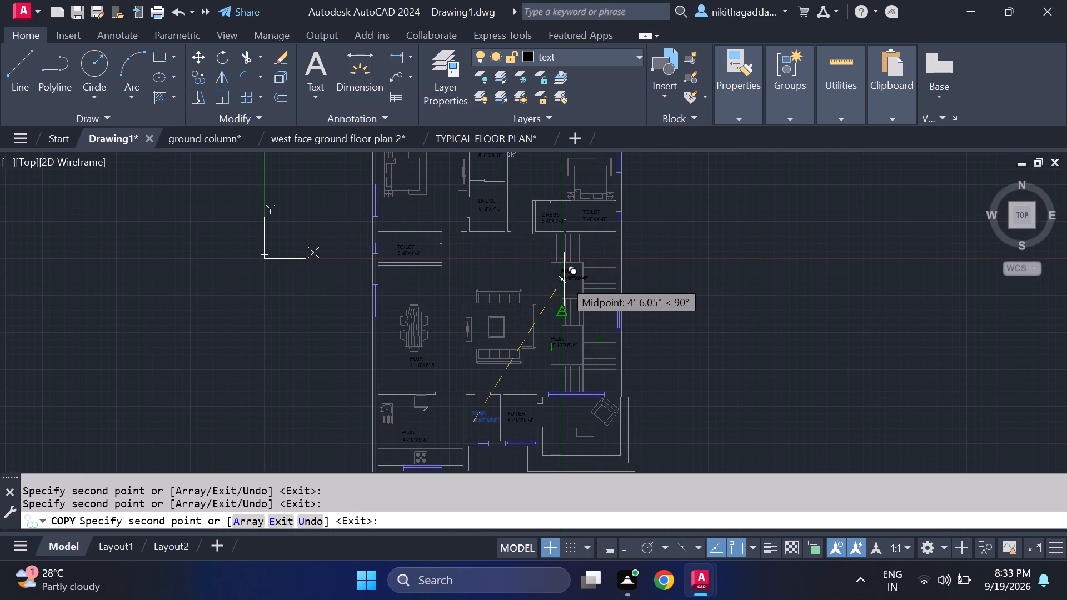
scroll(549, 269, up, 3)
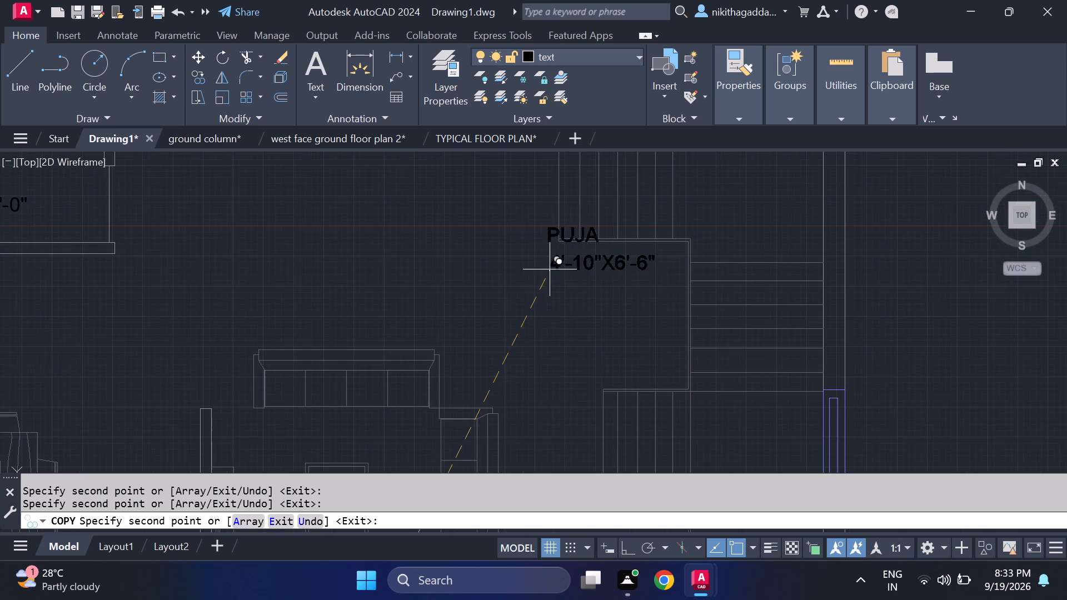
click(557, 295)
scroll(530, 289, down, 3)
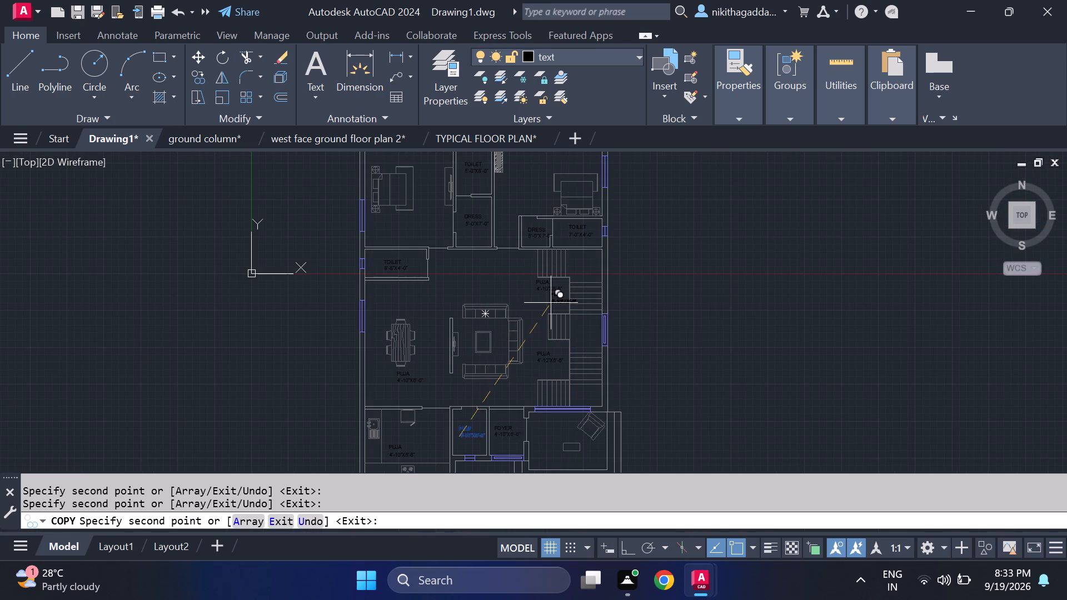
key(Escape)
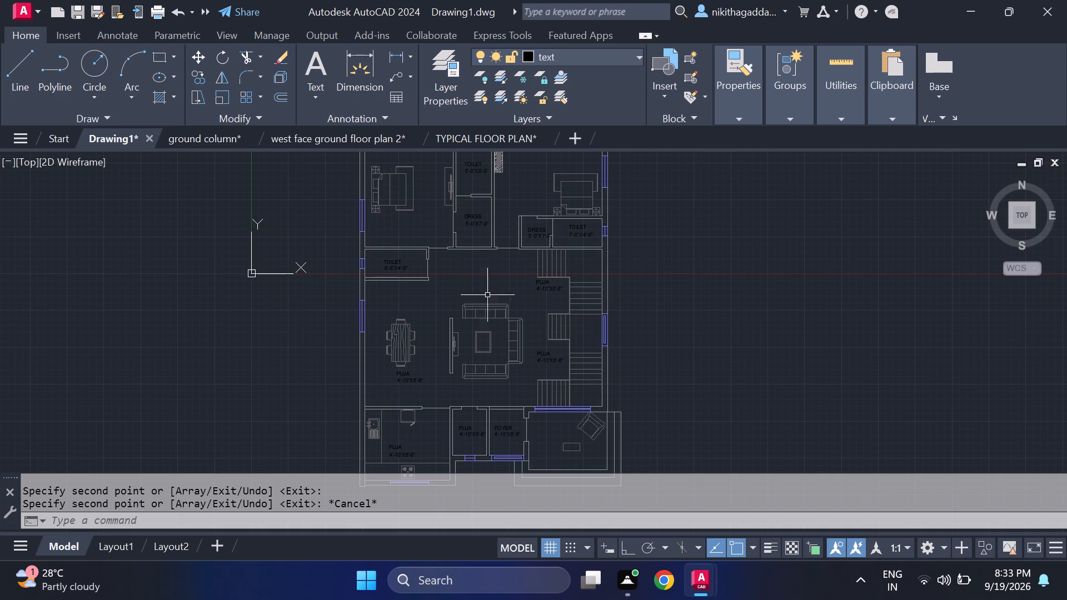
Change the copied PUJA label below the dining table to DINING.
middle_drag(462, 365, 460, 262)
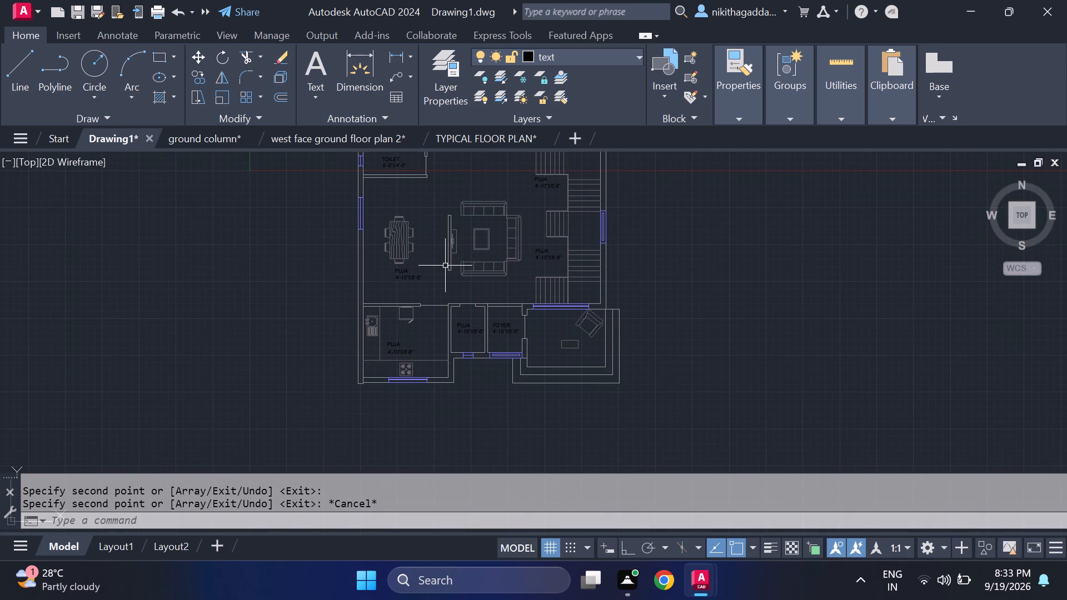
scroll(395, 279, up, 2)
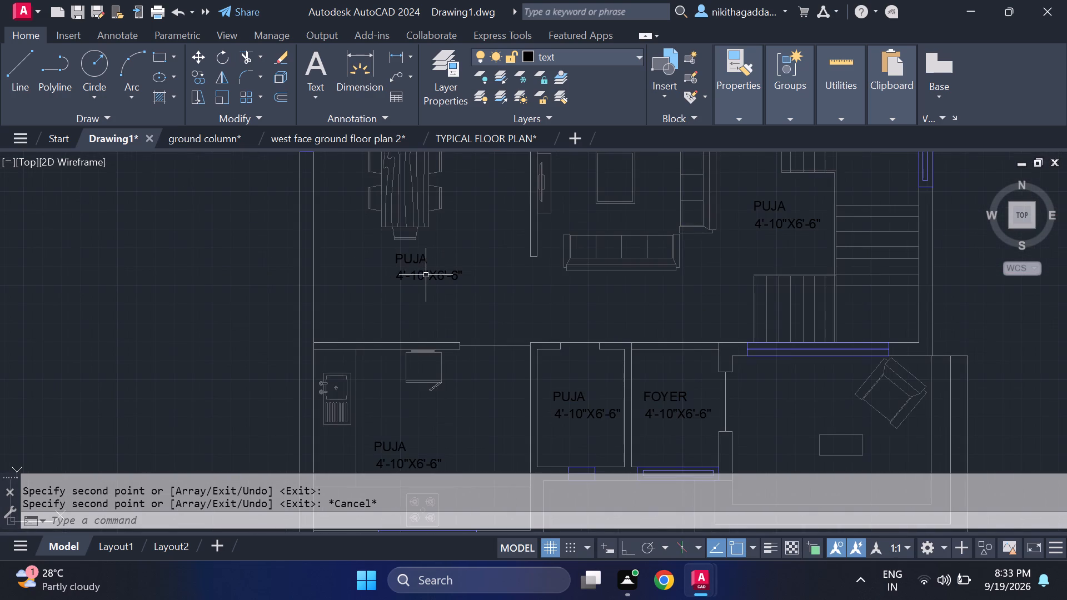
scroll(426, 273, up, 2)
double_click(391, 241)
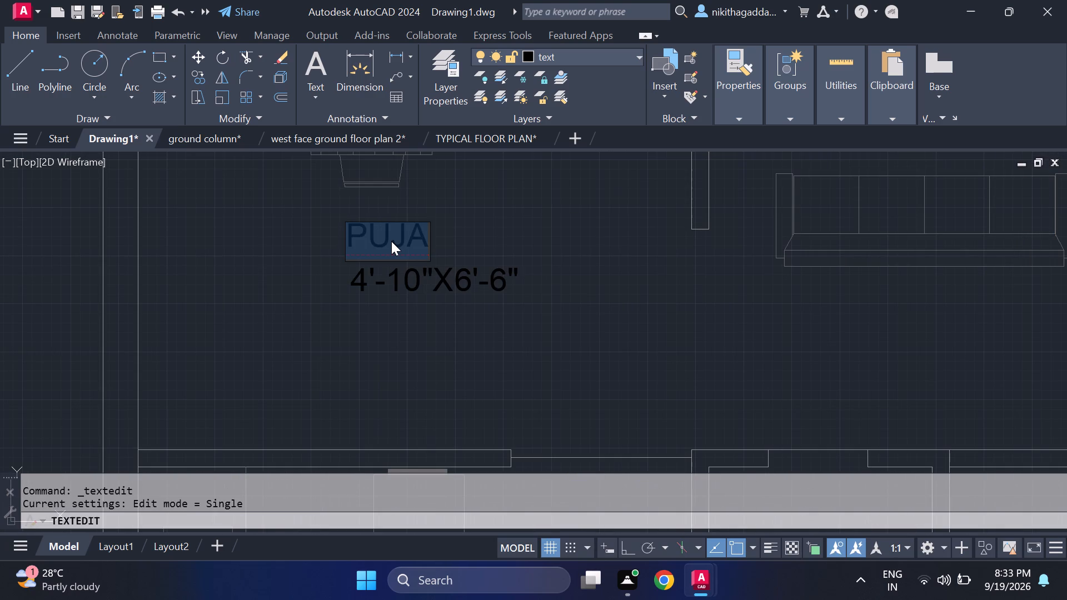
key(Delete)
text(DINING)
key(Return)
Set the size text under the DINING label to 12'-0"X17'-10".
key(Return)
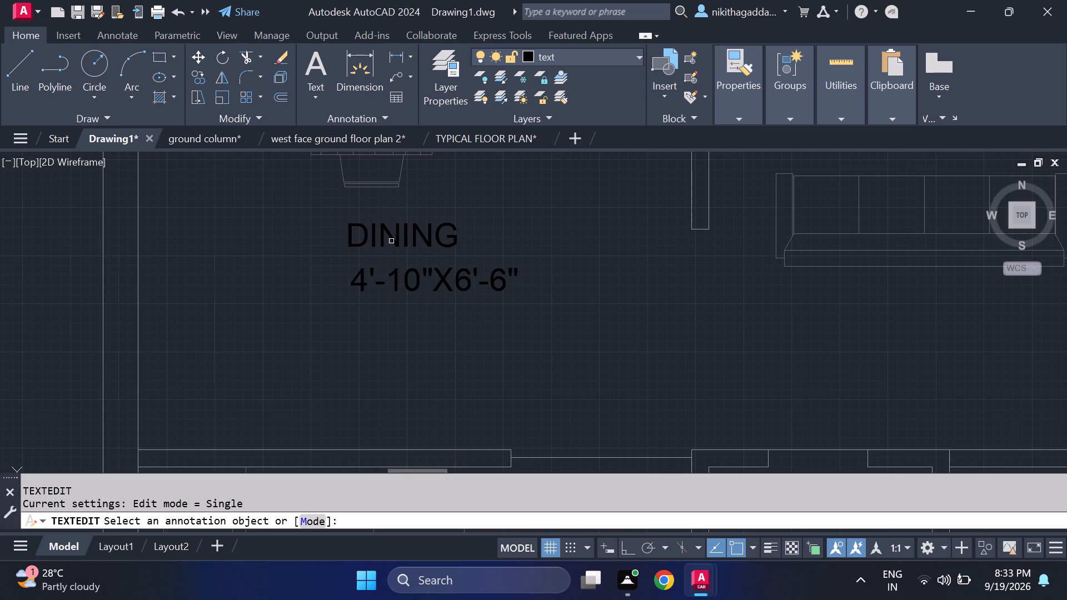
click(365, 284)
scroll(366, 281, up, 2)
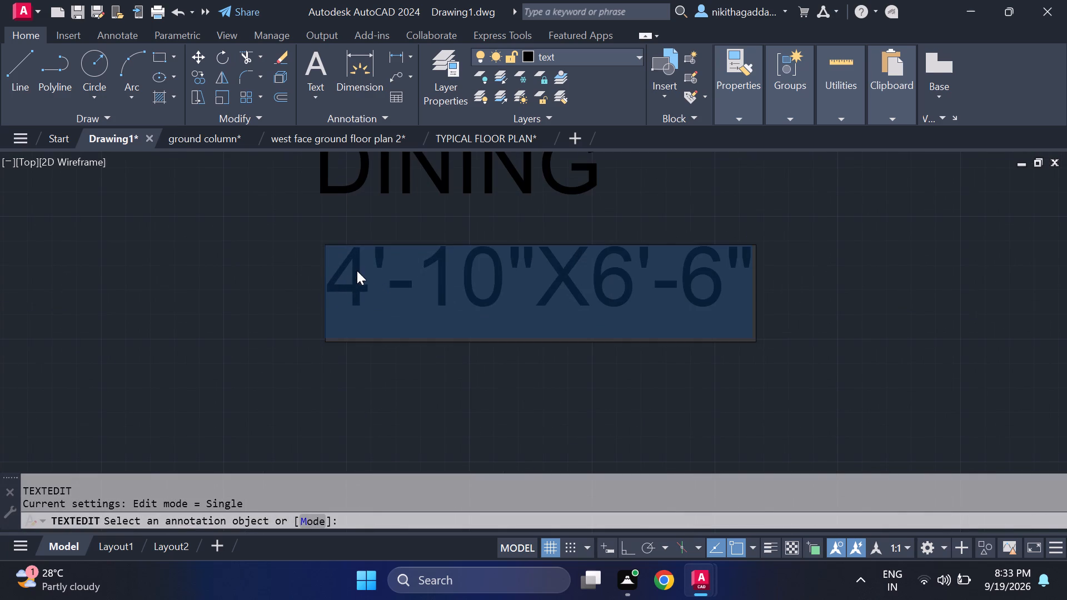
click(357, 269)
key(BackSpace)
text(12)
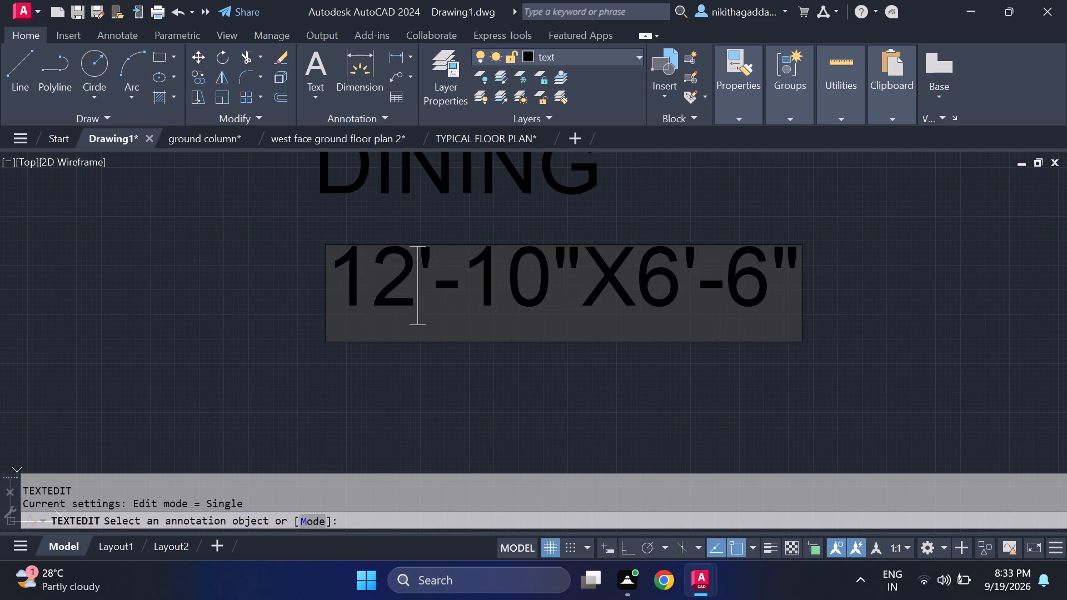
click(497, 282)
key(BackSpace)
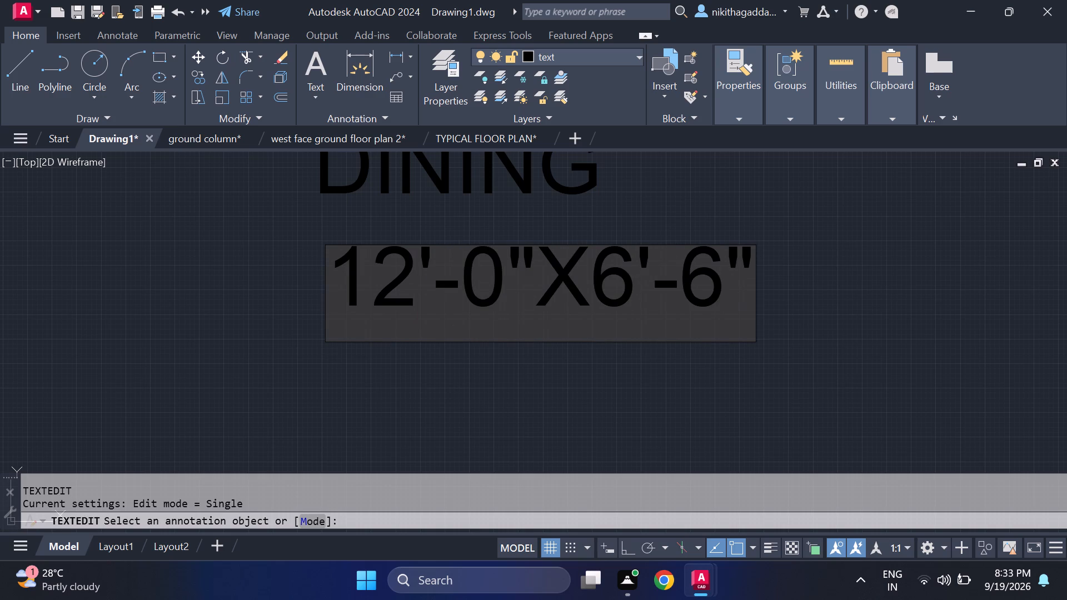
click(637, 260)
key(BackSpace)
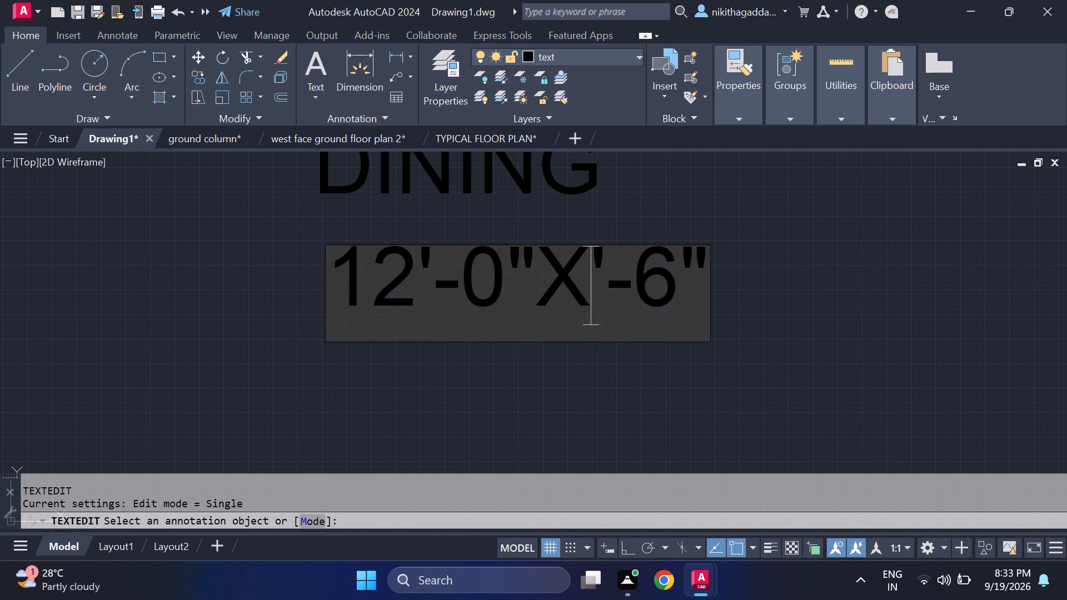
key(1)
key(7)
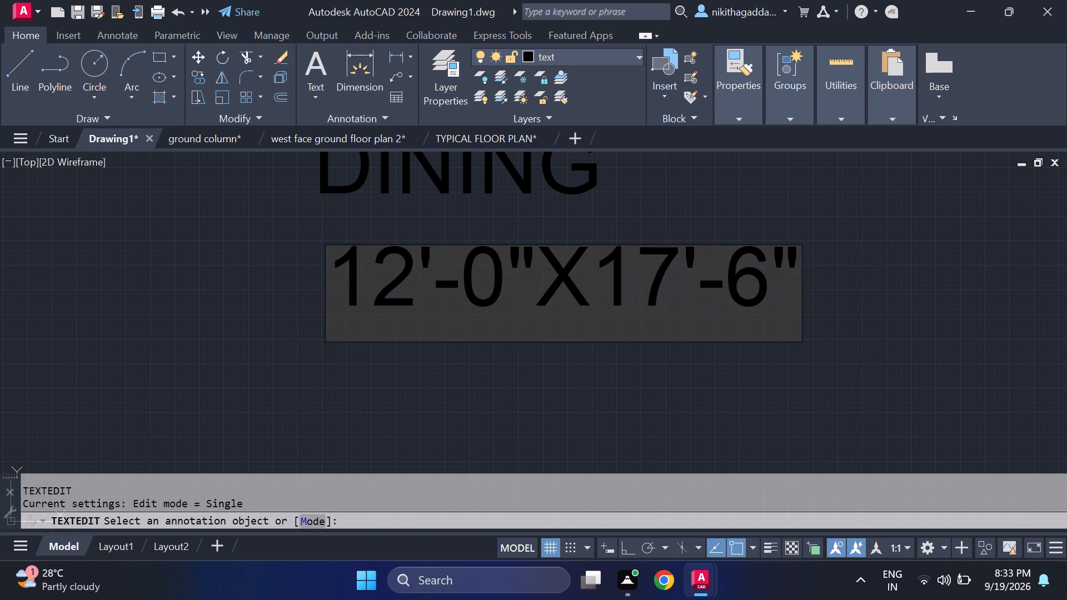
click(766, 276)
key(BackSpace)
text(10)
key(Return)
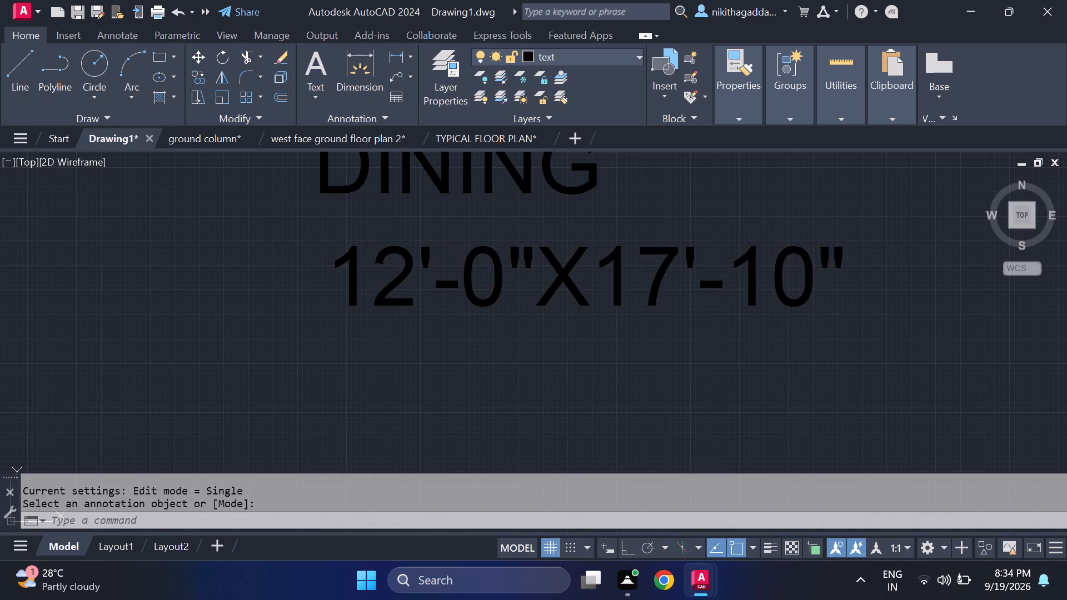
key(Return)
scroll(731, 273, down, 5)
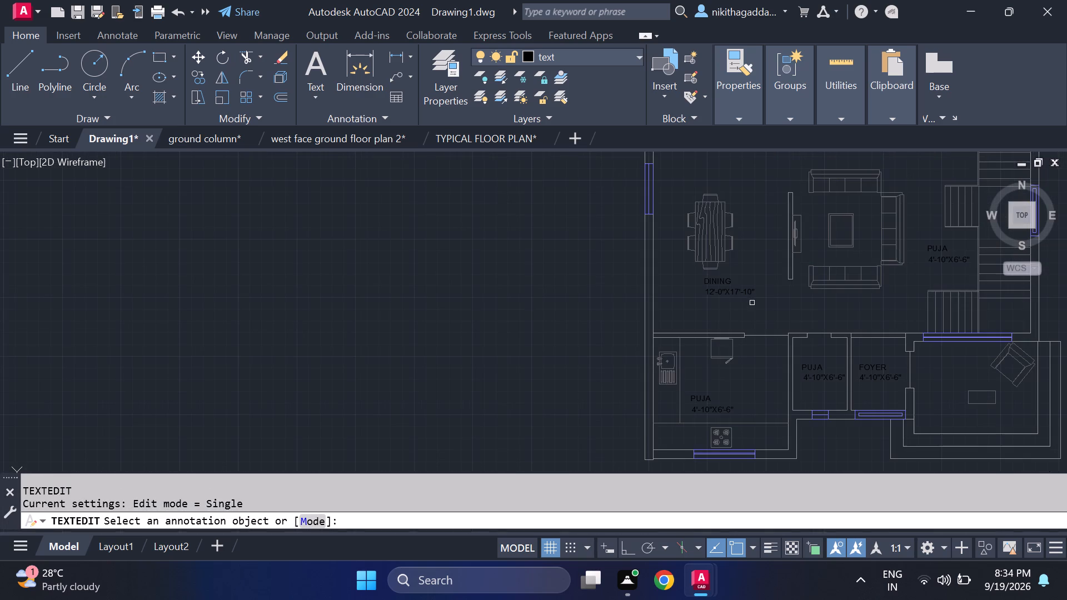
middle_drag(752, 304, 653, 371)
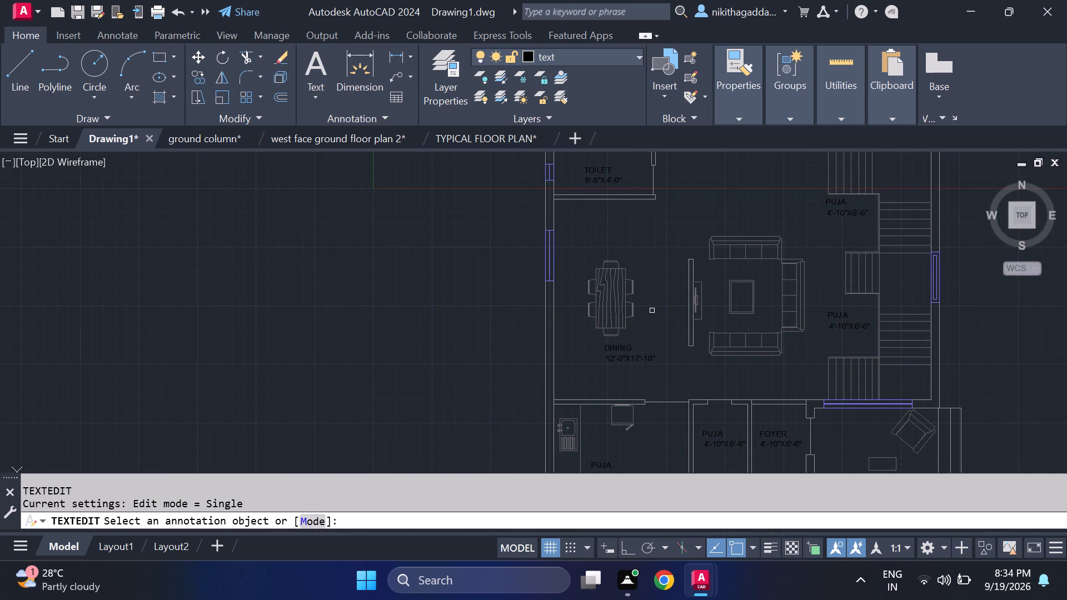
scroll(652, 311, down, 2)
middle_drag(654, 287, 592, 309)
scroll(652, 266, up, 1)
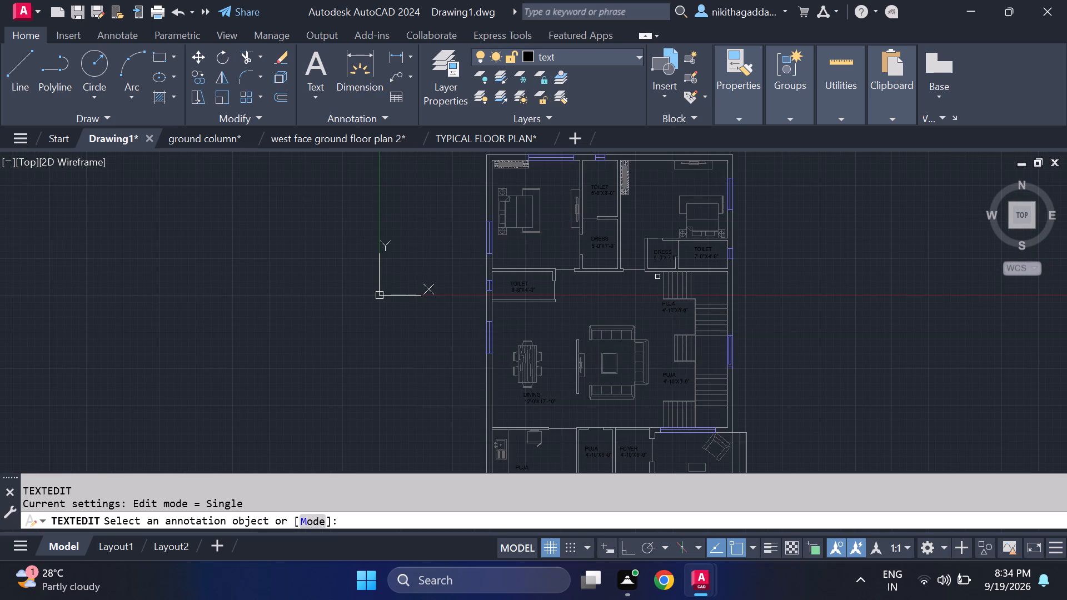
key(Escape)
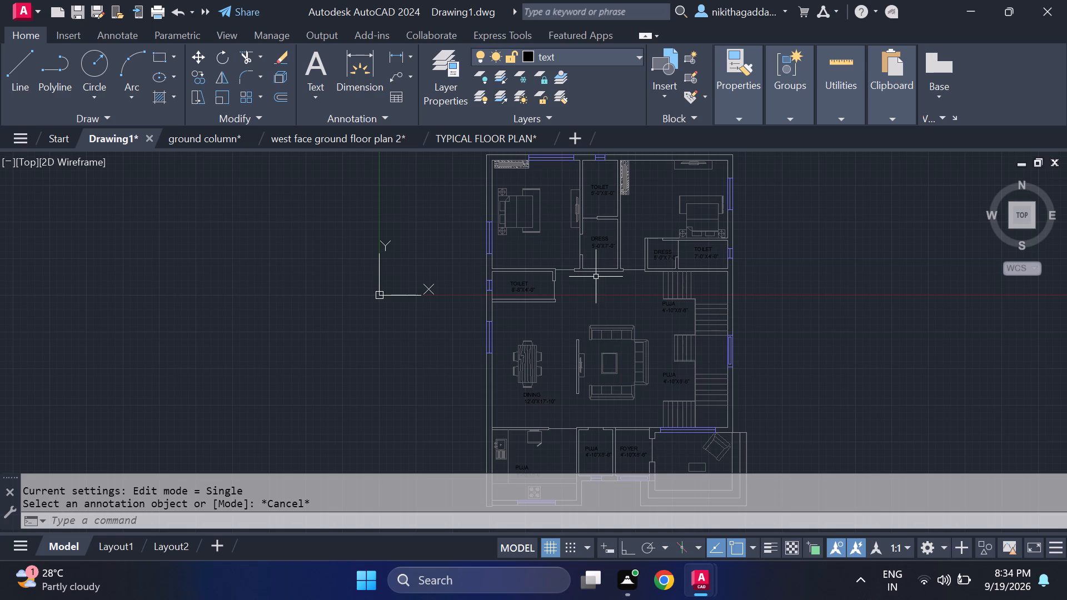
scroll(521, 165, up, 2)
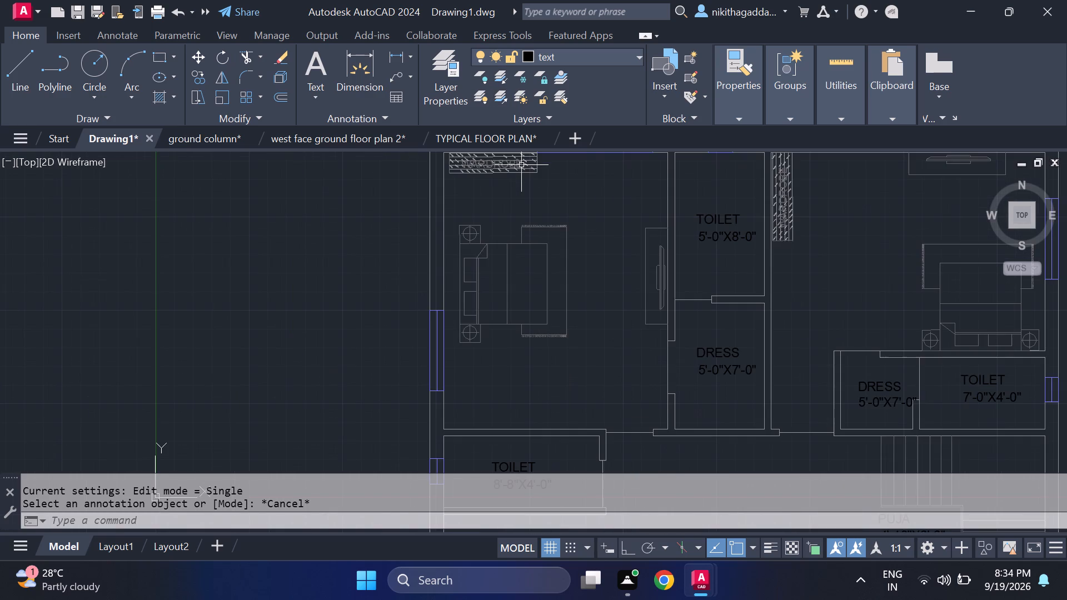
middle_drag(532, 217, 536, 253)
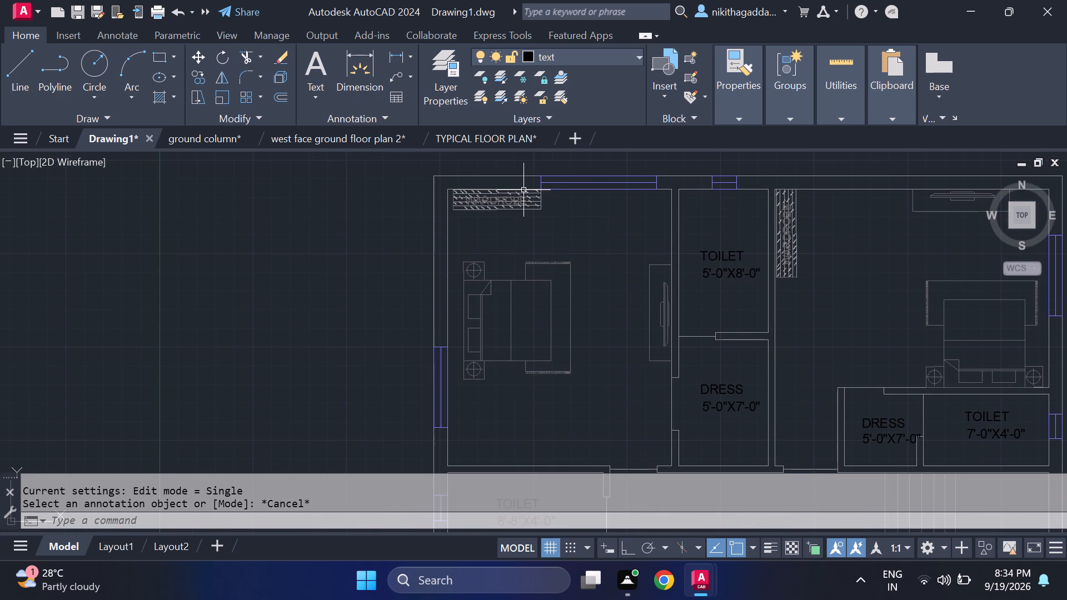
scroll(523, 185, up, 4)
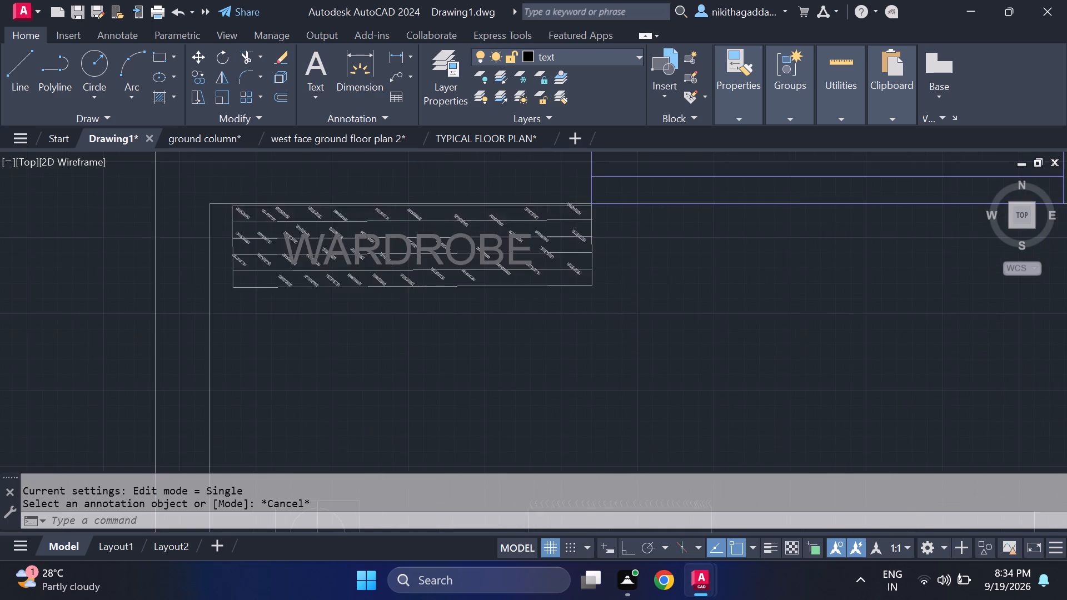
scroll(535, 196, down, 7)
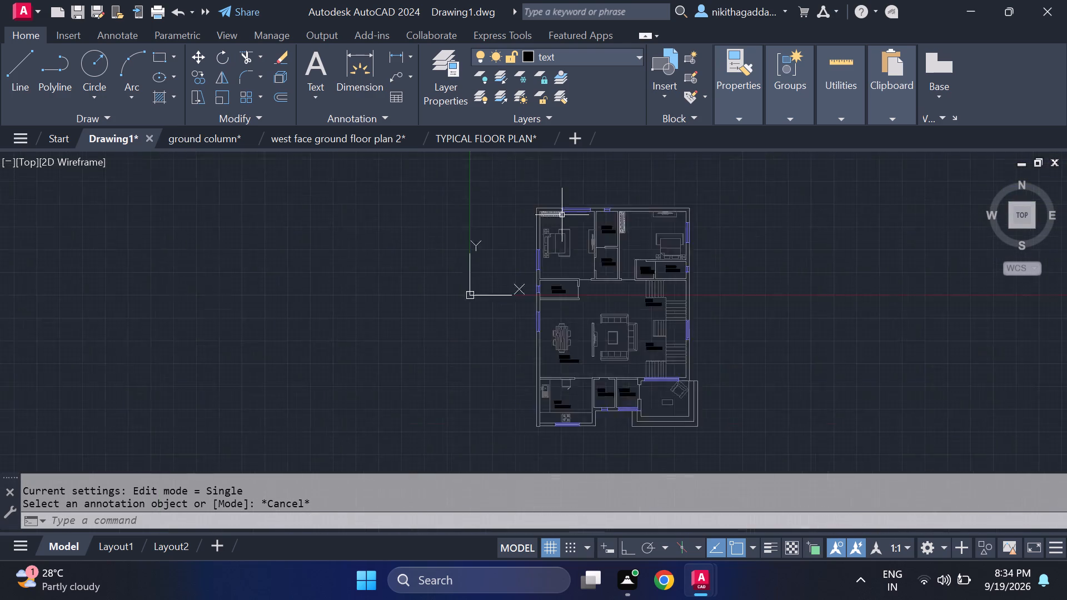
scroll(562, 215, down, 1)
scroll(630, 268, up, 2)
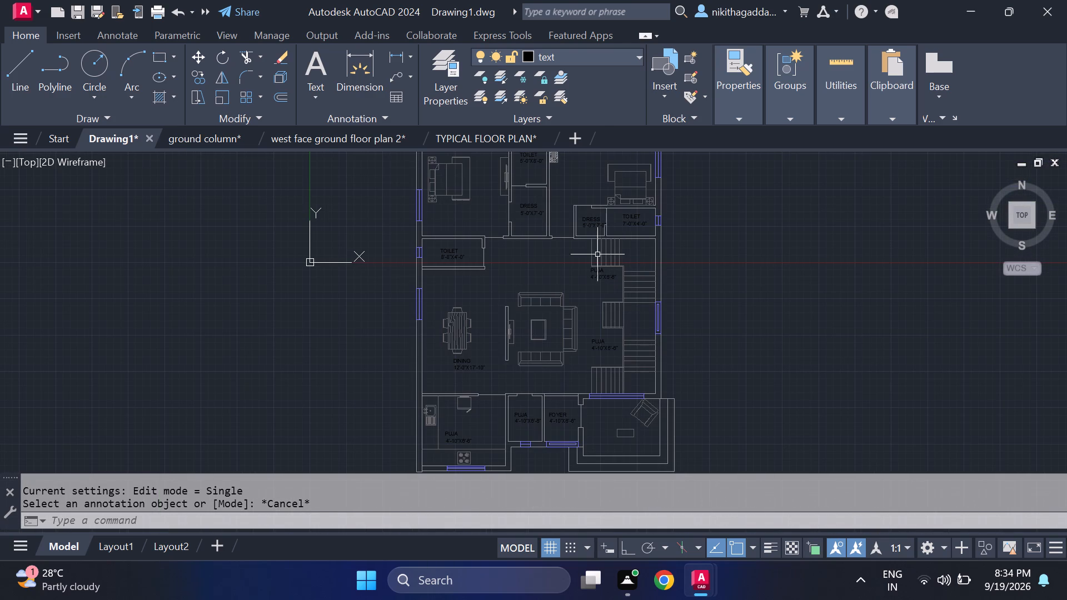
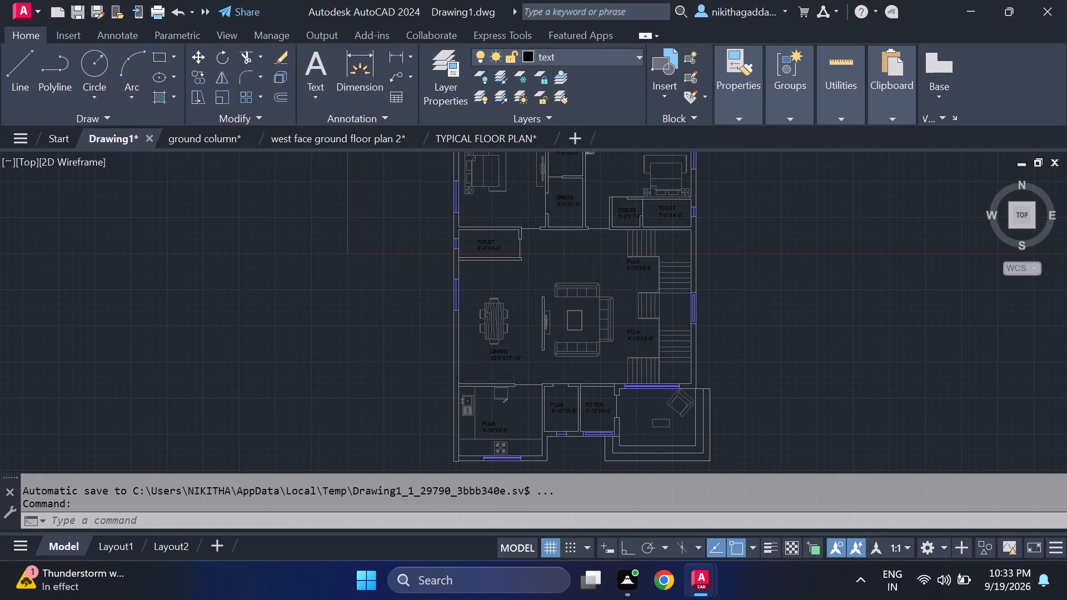
Look over the whole floor plan, from the northern bedrooms down to the kitchen, foyer and entrance.
scroll(506, 364, down, 1)
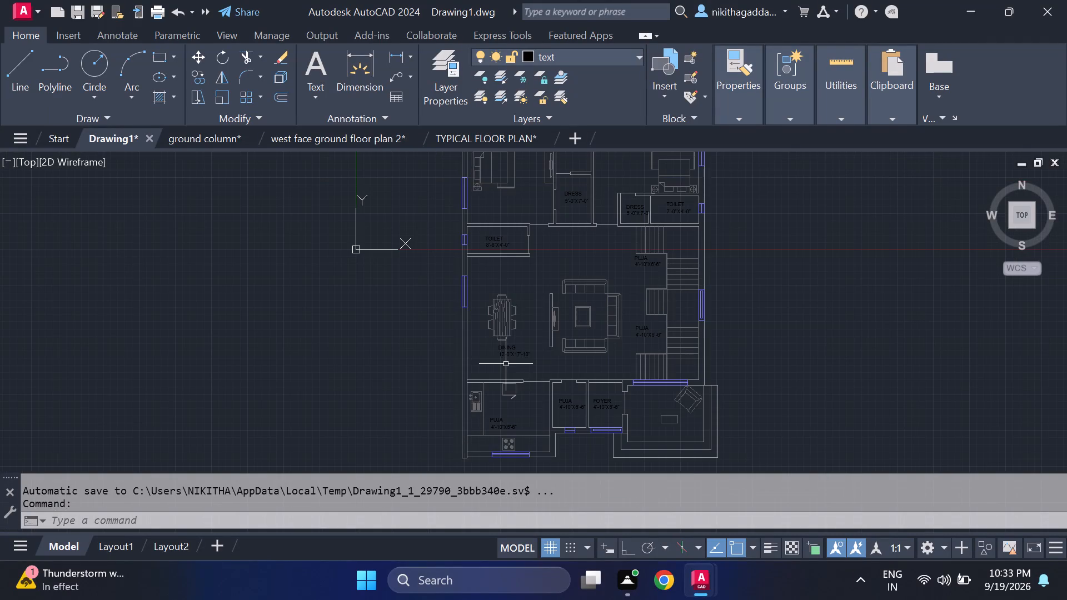
scroll(548, 228, down, 2)
scroll(540, 253, up, 2)
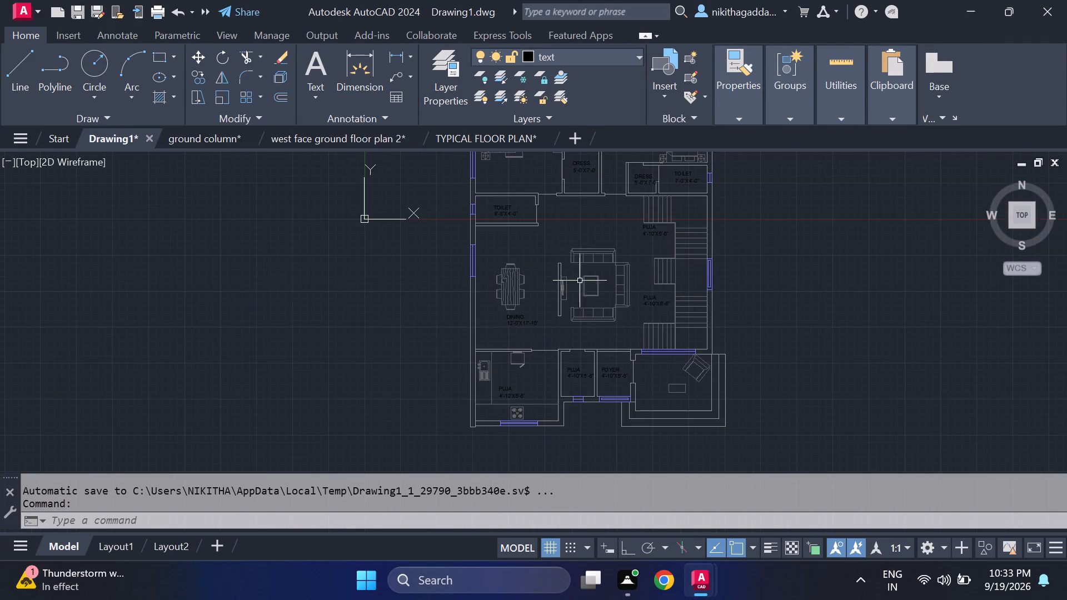
middle_drag(616, 291, 574, 354)
scroll(576, 343, up, 2)
scroll(532, 318, down, 1)
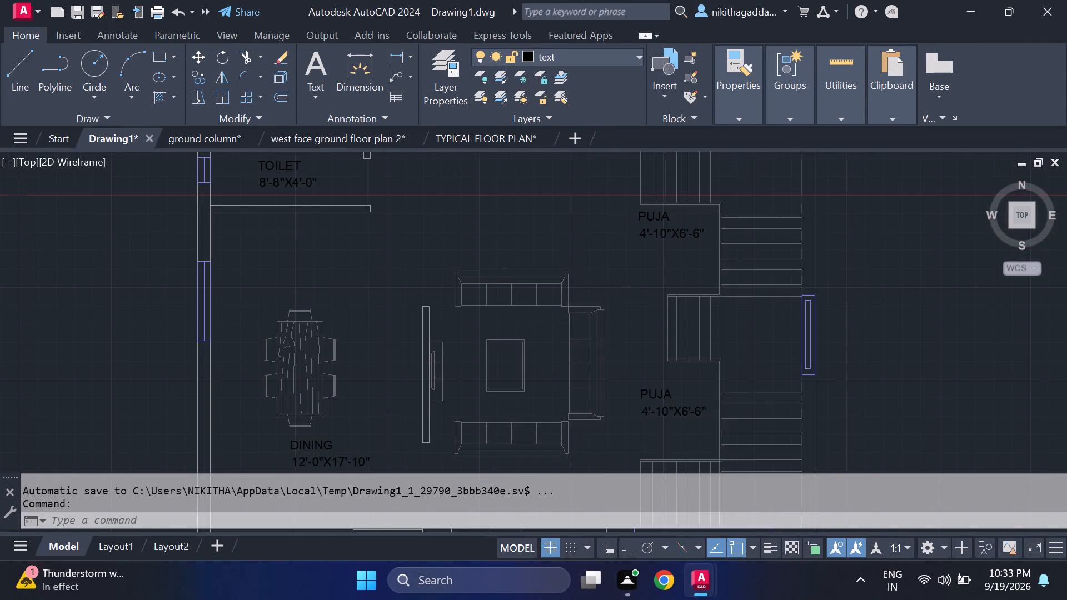
scroll(532, 318, down, 1)
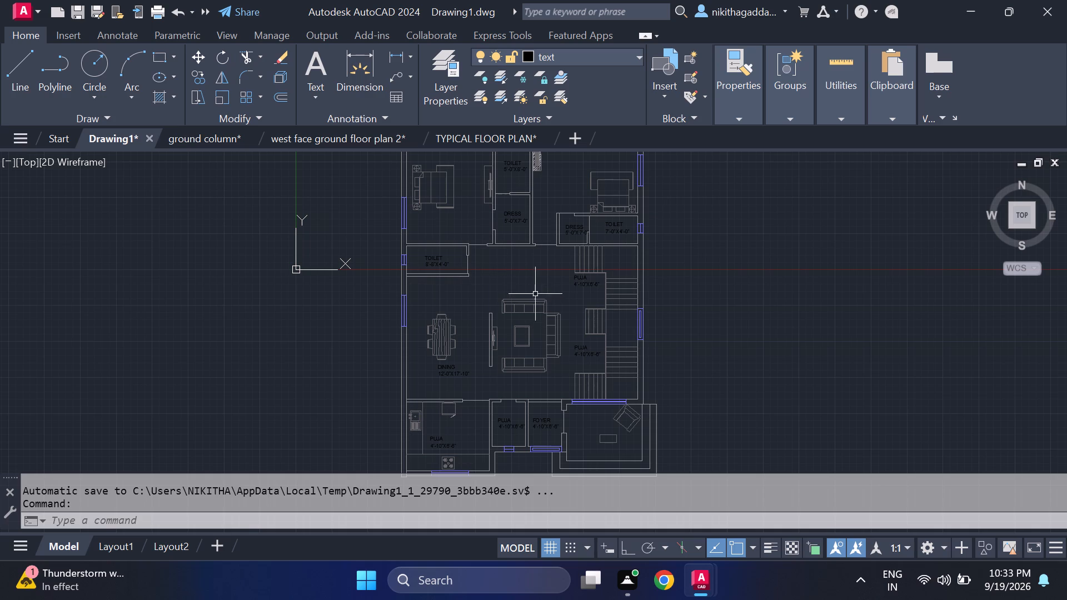
middle_drag(529, 286, 558, 357)
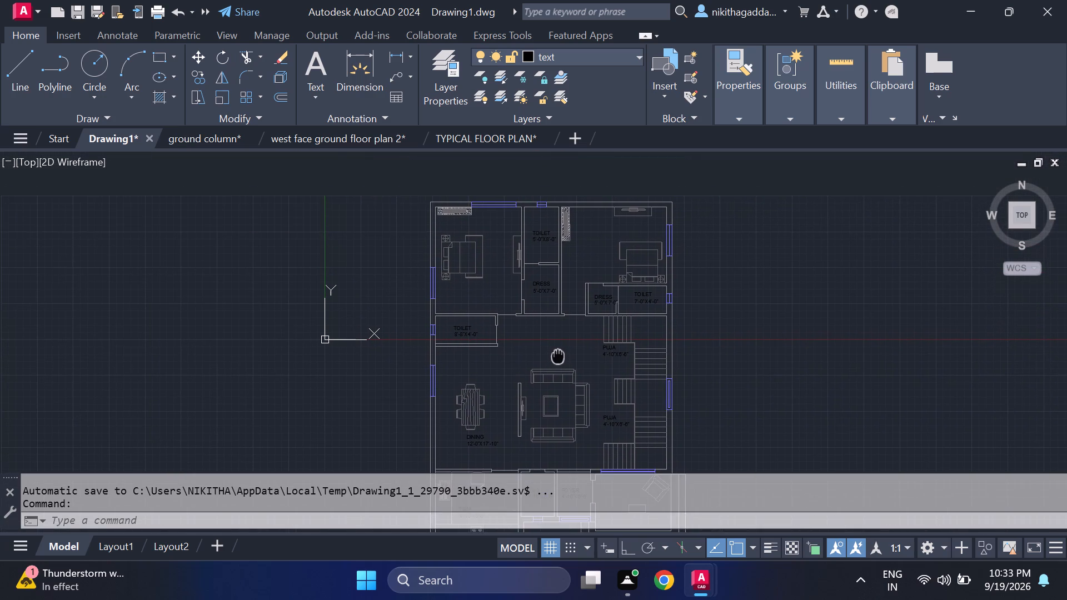
middle_drag(558, 357, 528, 343)
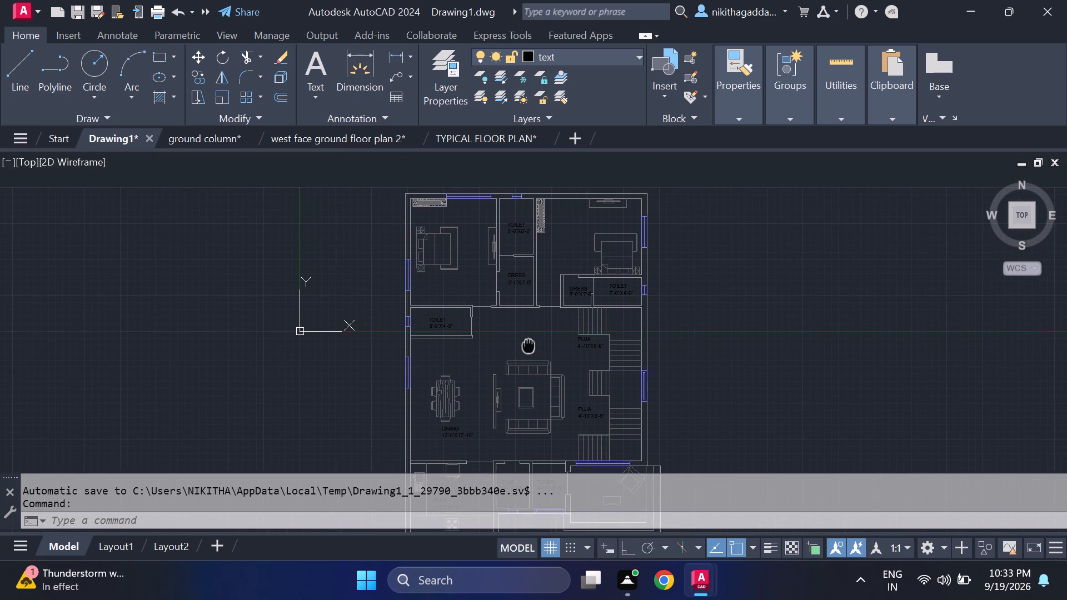
middle_drag(528, 343, 507, 328)
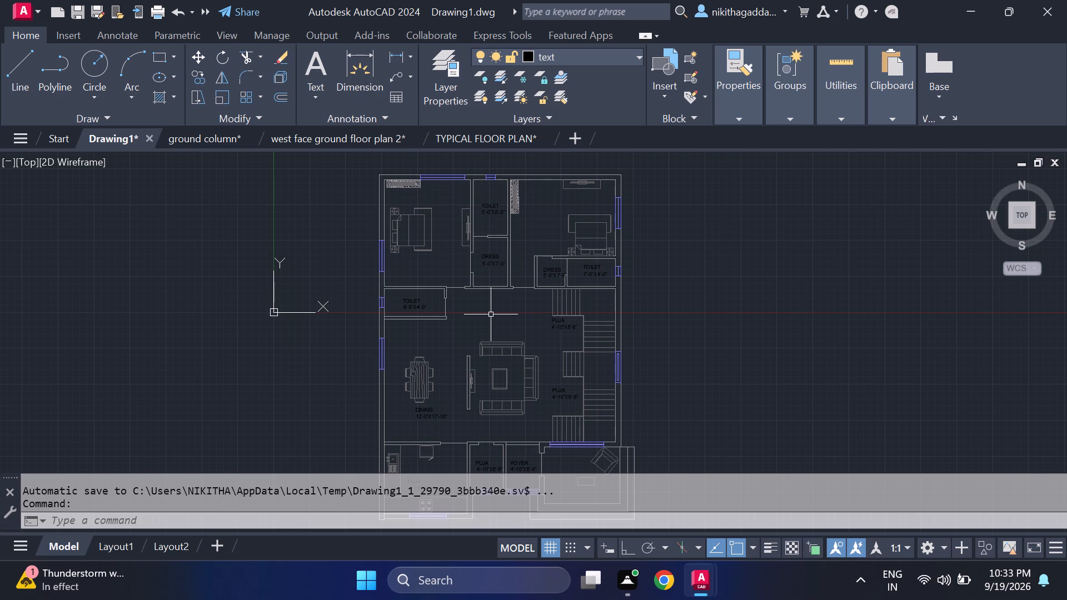
middle_drag(488, 312, 485, 309)
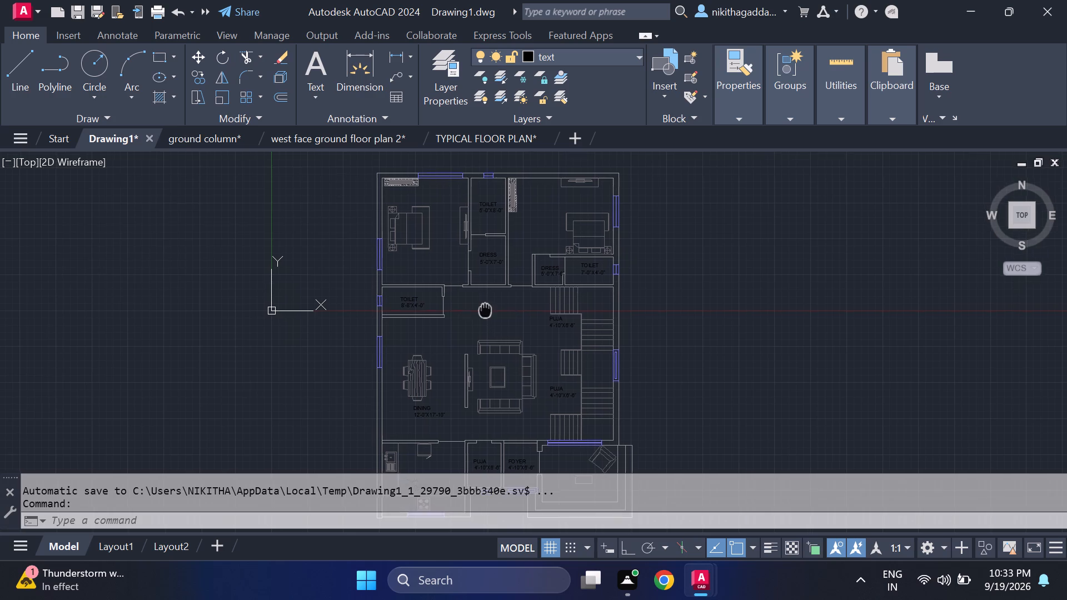
middle_drag(485, 309, 481, 222)
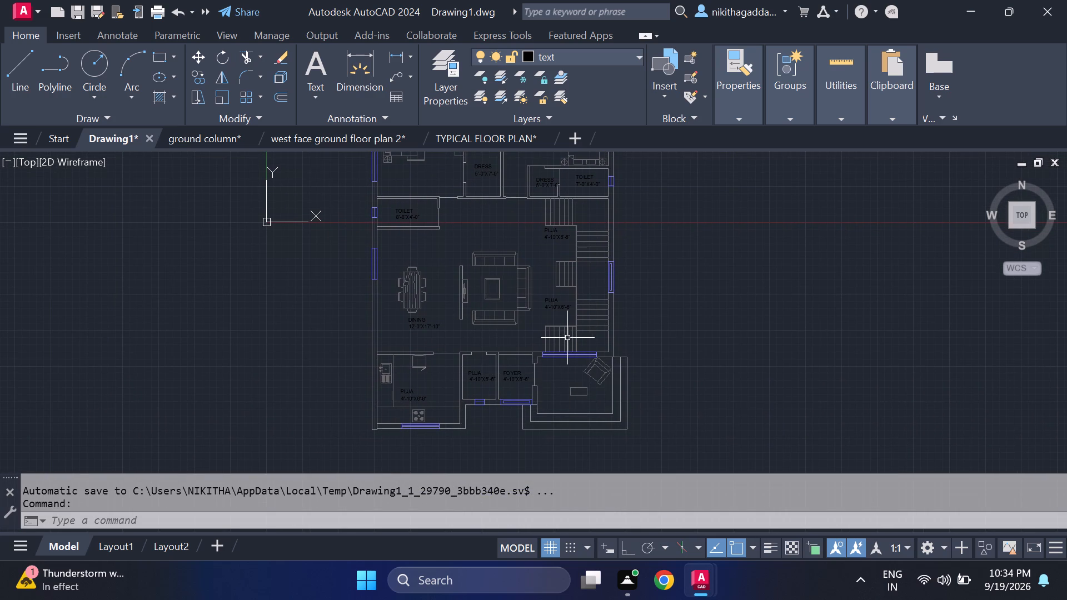
middle_drag(545, 319, 547, 338)
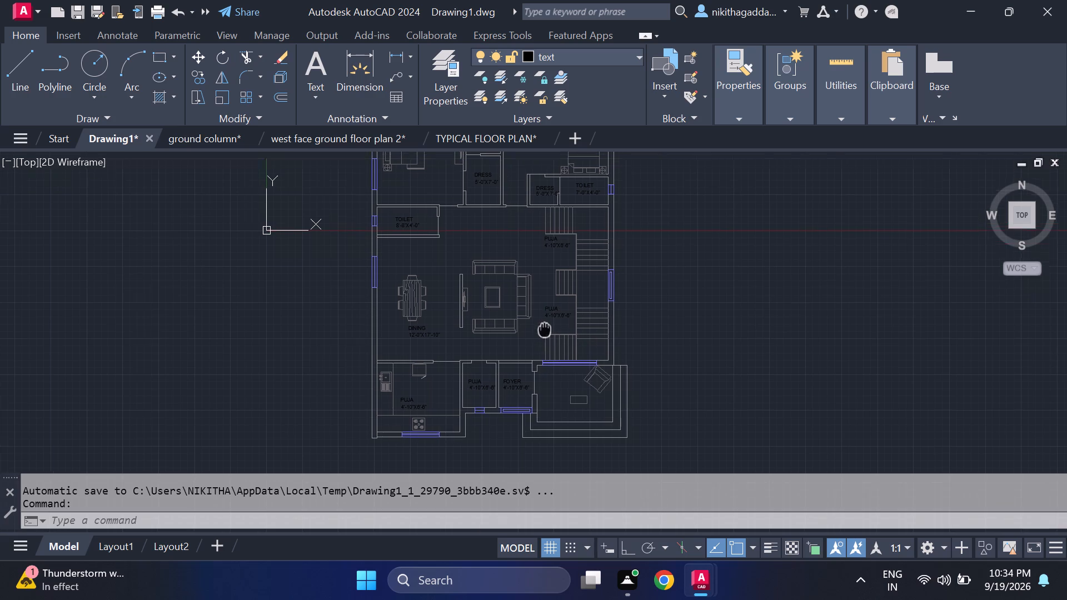
middle_drag(547, 338, 554, 377)
middle_drag(511, 327, 519, 374)
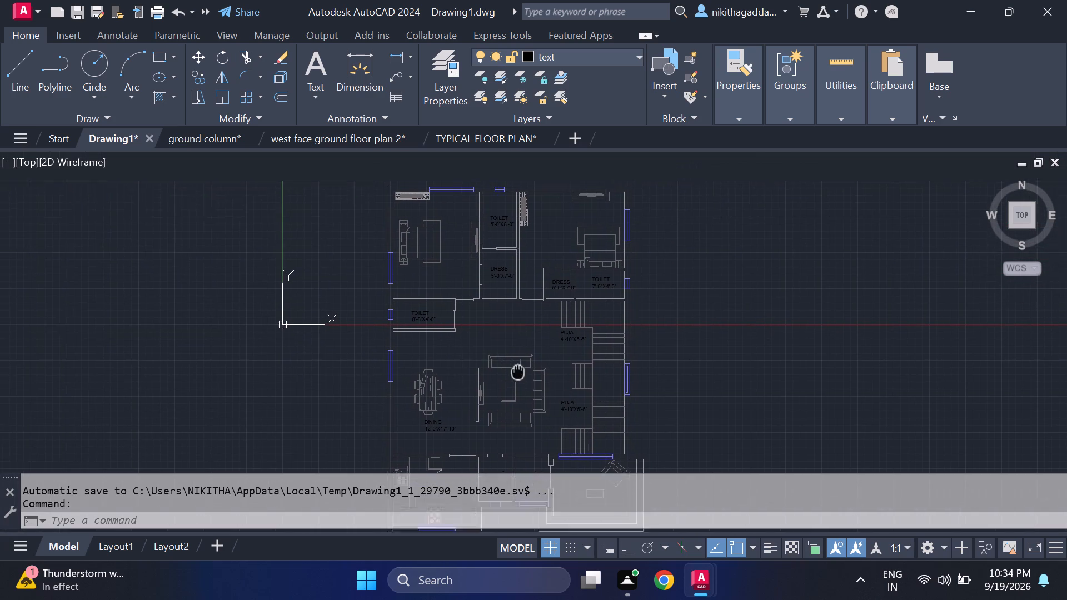
middle_drag(519, 374, 523, 382)
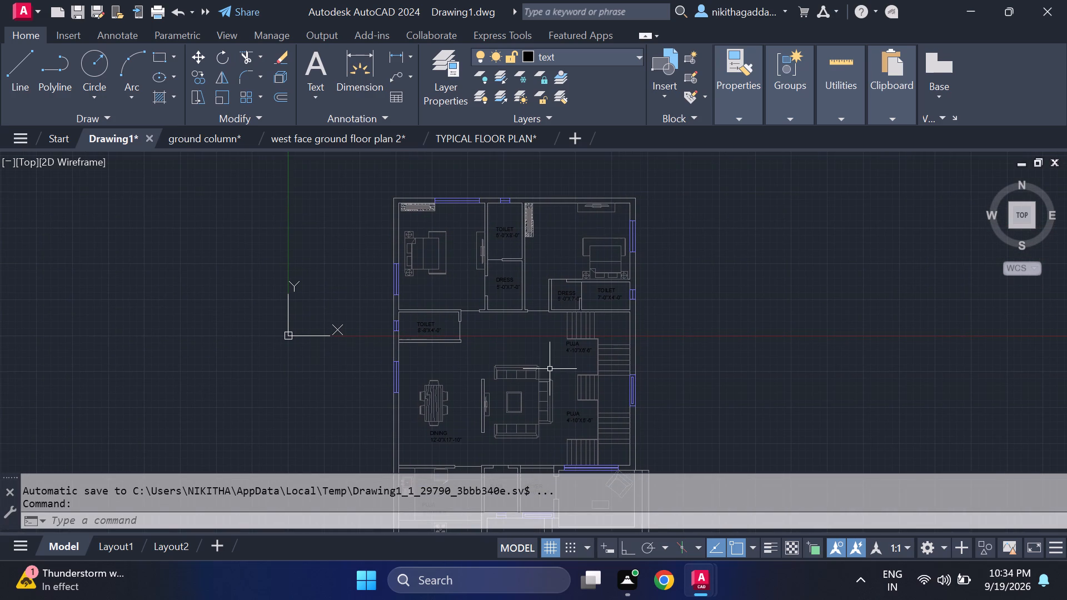
Hatch the northern and eastern exterior walls and the partitions around both DRESS and TOILET pairs in dark red 153,27,30.
text(hatch)
key(Return)
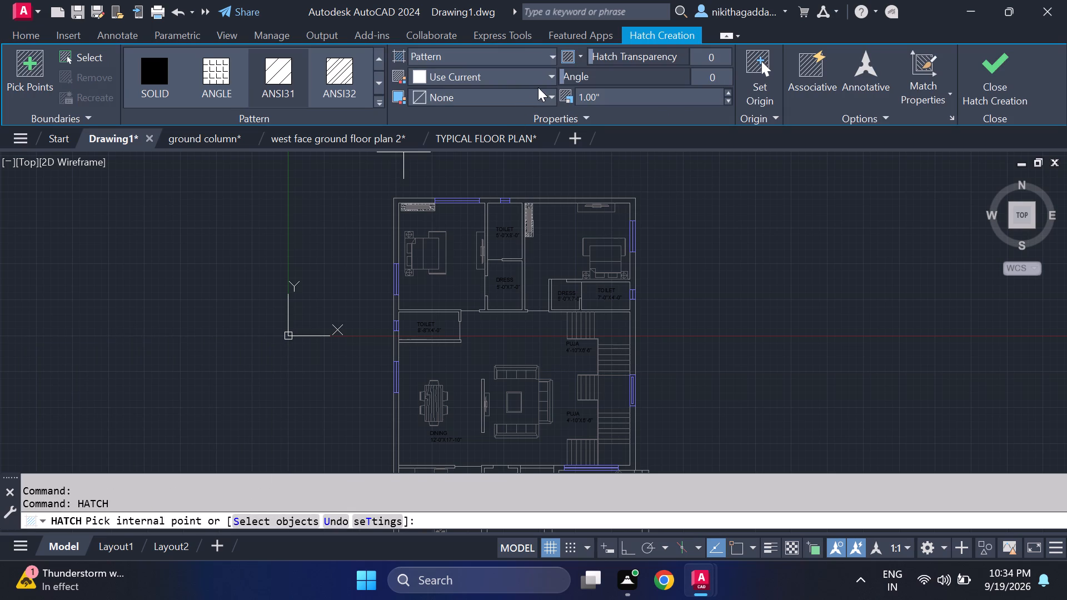
click(547, 78)
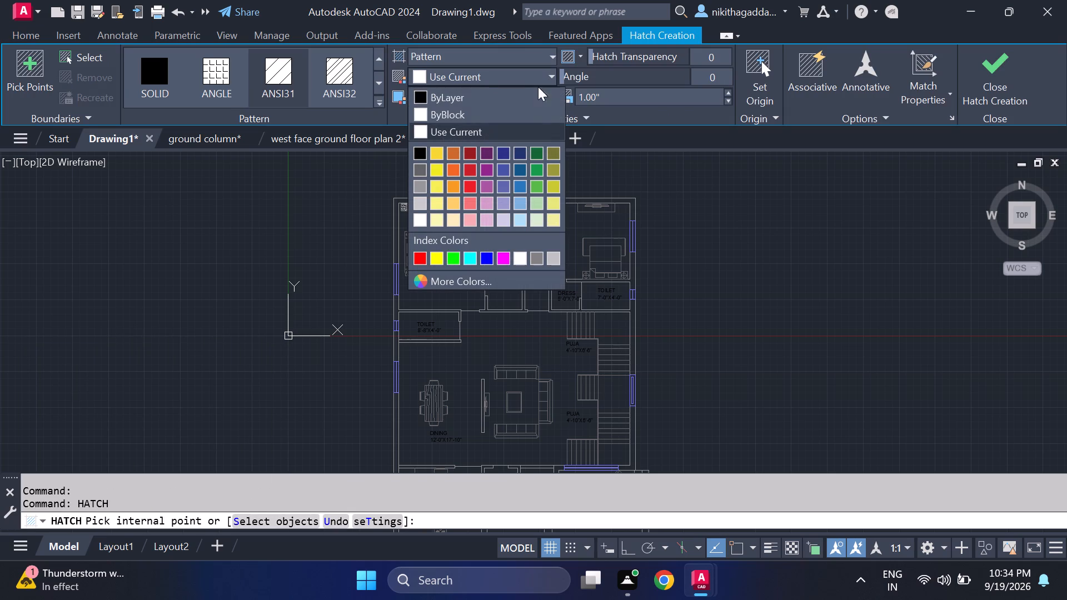
click(470, 152)
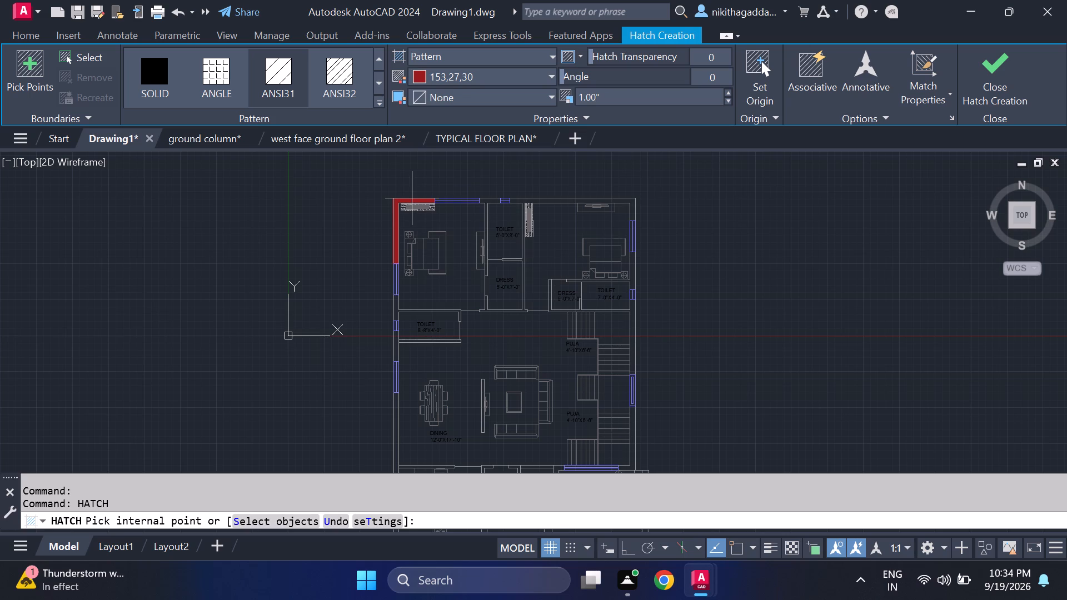
click(412, 200)
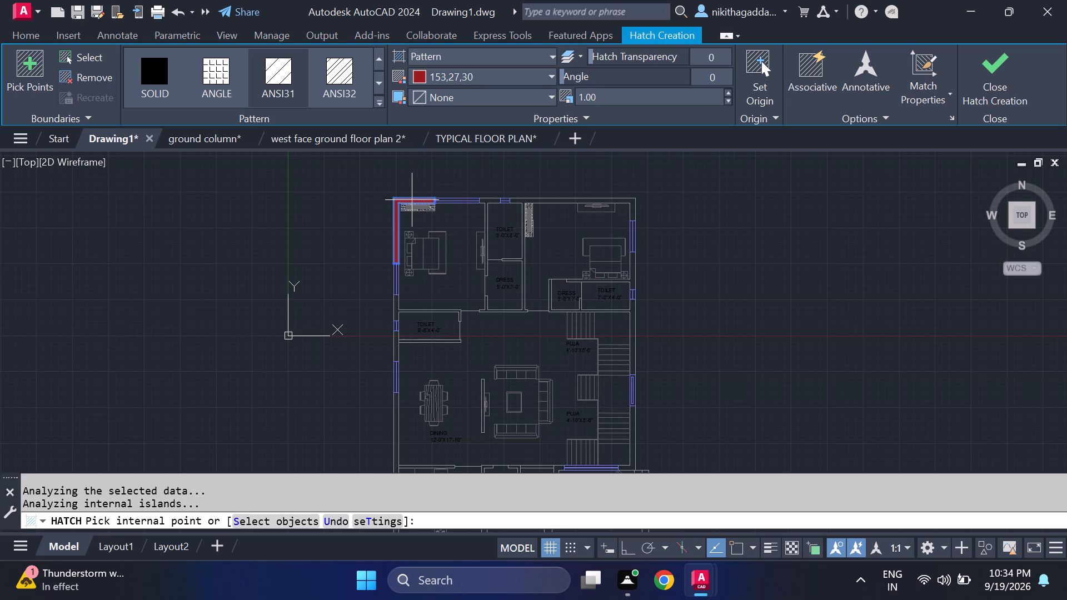
click(491, 201)
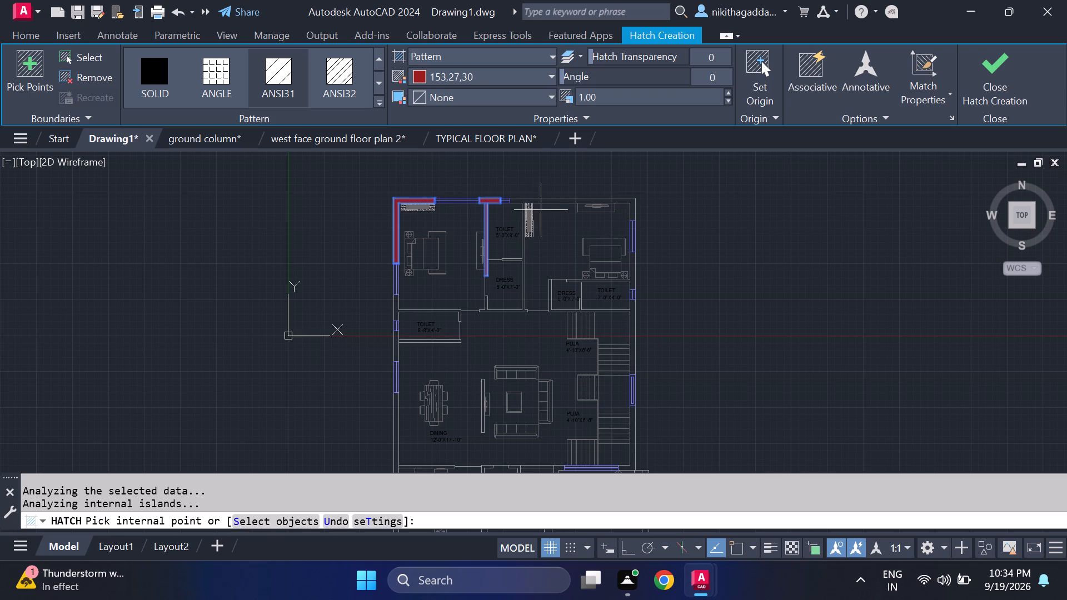
click(547, 200)
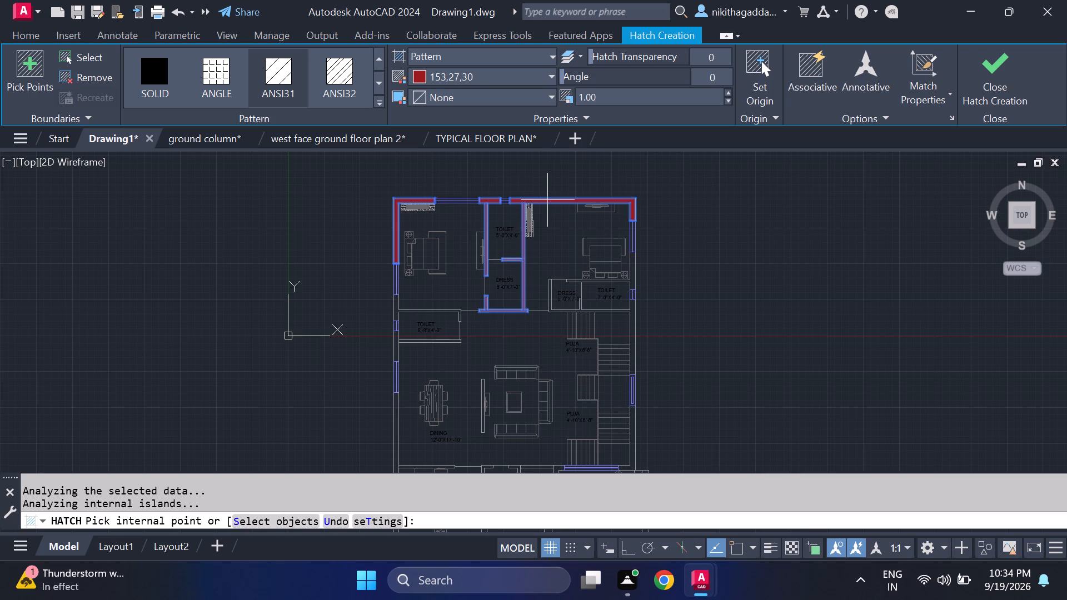
click(631, 277)
scroll(581, 286, up, 3)
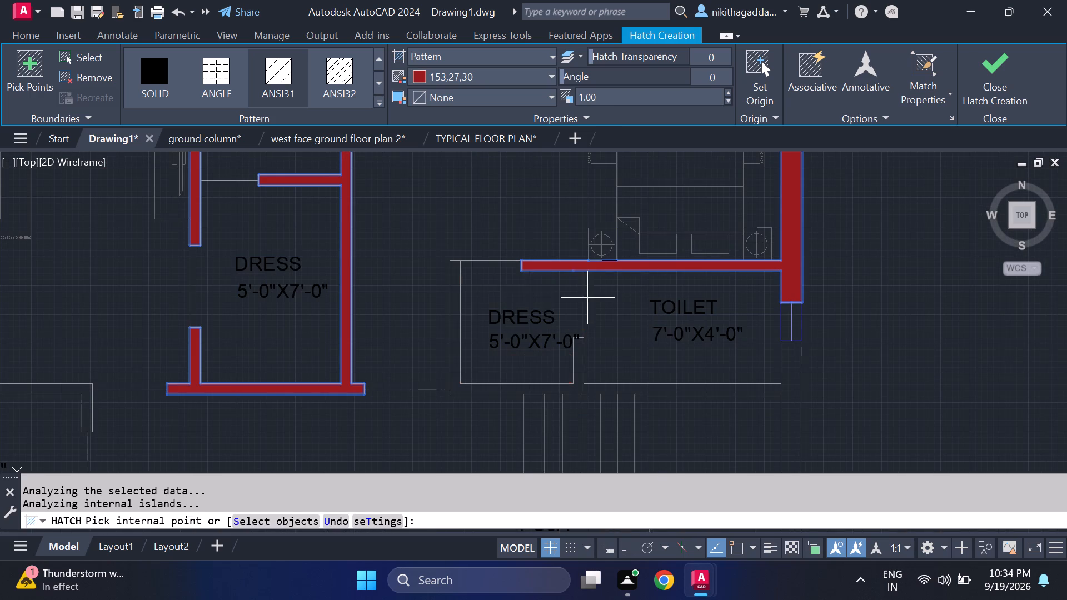
click(457, 301)
scroll(453, 298, down, 3)
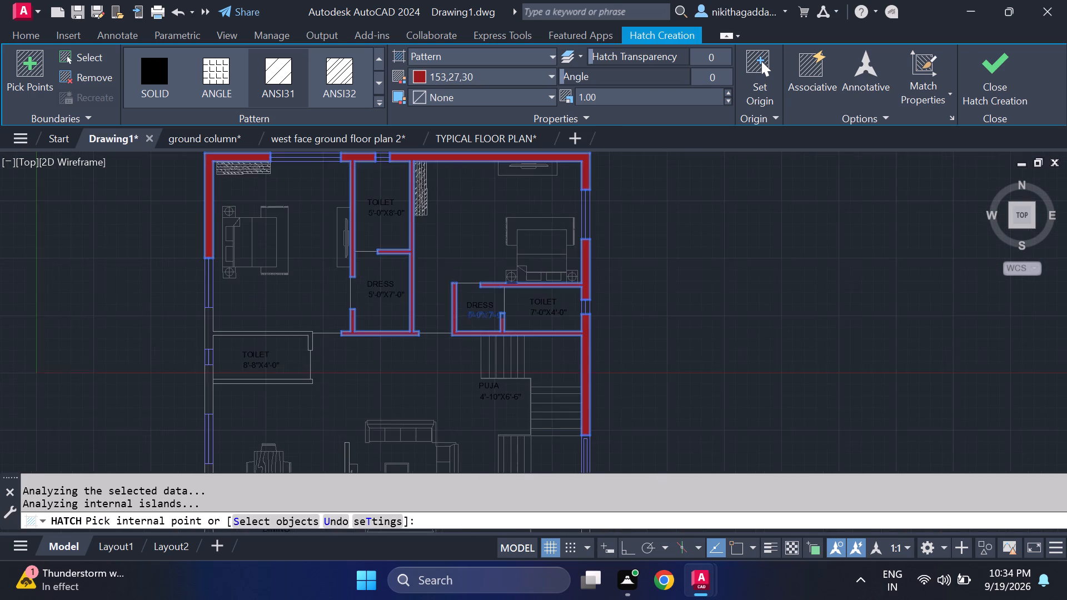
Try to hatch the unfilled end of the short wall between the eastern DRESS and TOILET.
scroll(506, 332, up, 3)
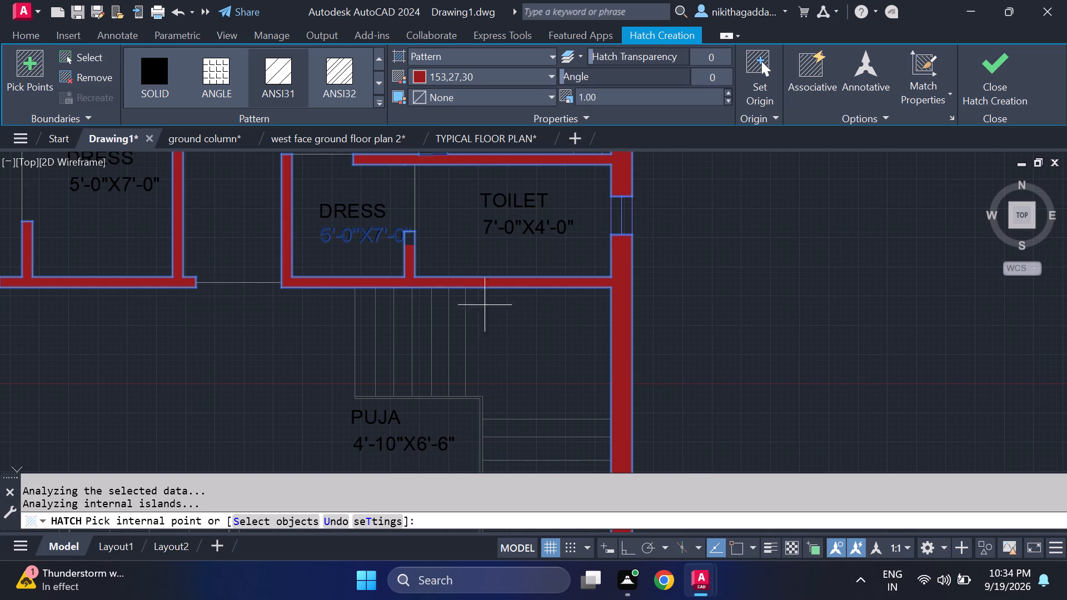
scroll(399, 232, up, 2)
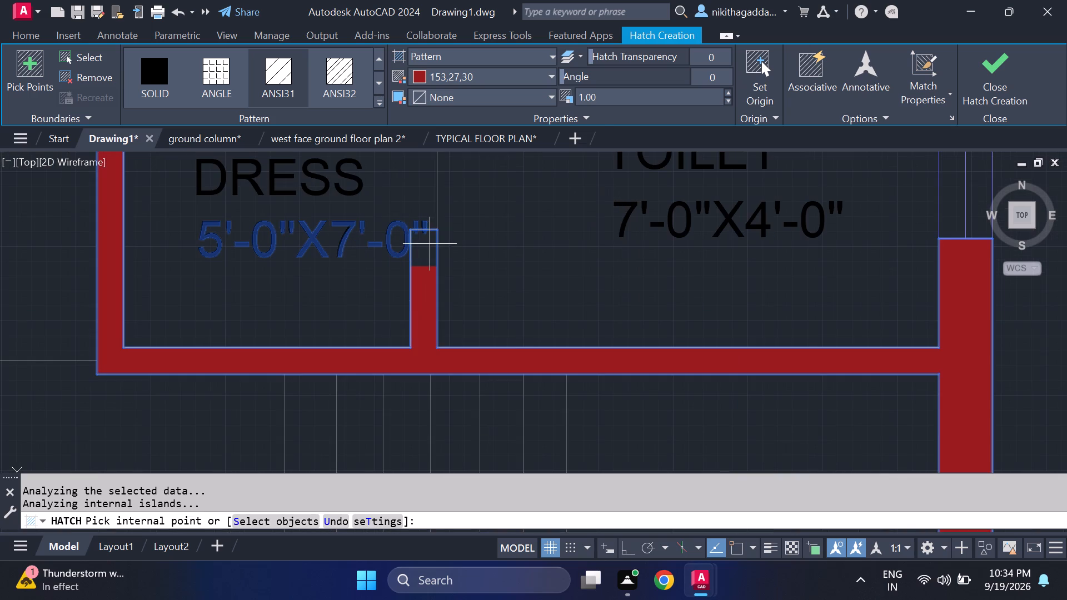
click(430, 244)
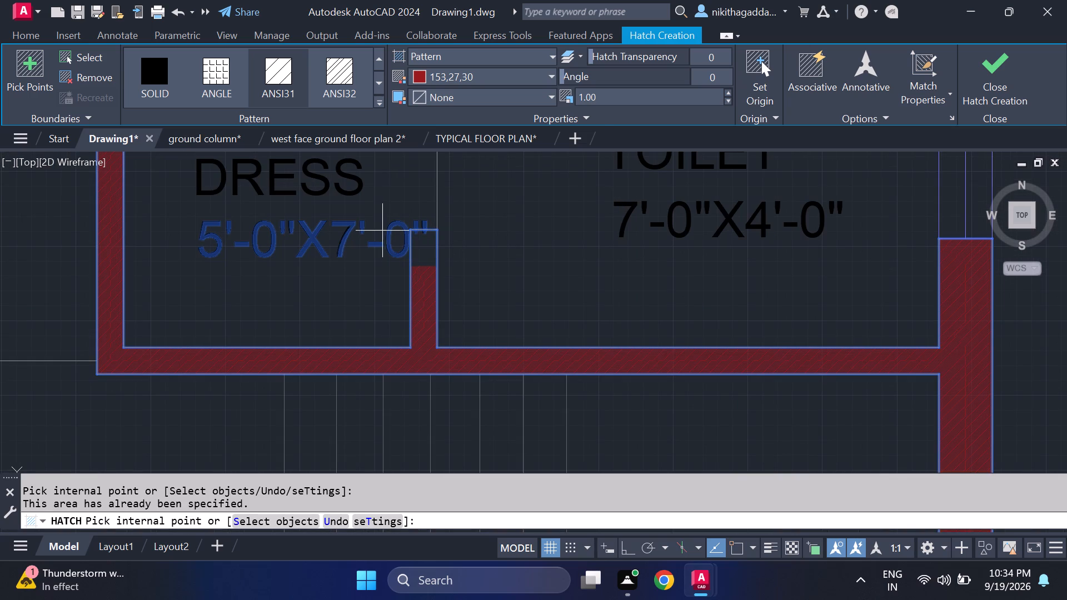
Change the hatch pattern to SOLID and retry filling the end of the short wall between the eastern DRESS and TOILET.
scroll(407, 229, down, 3)
click(162, 79)
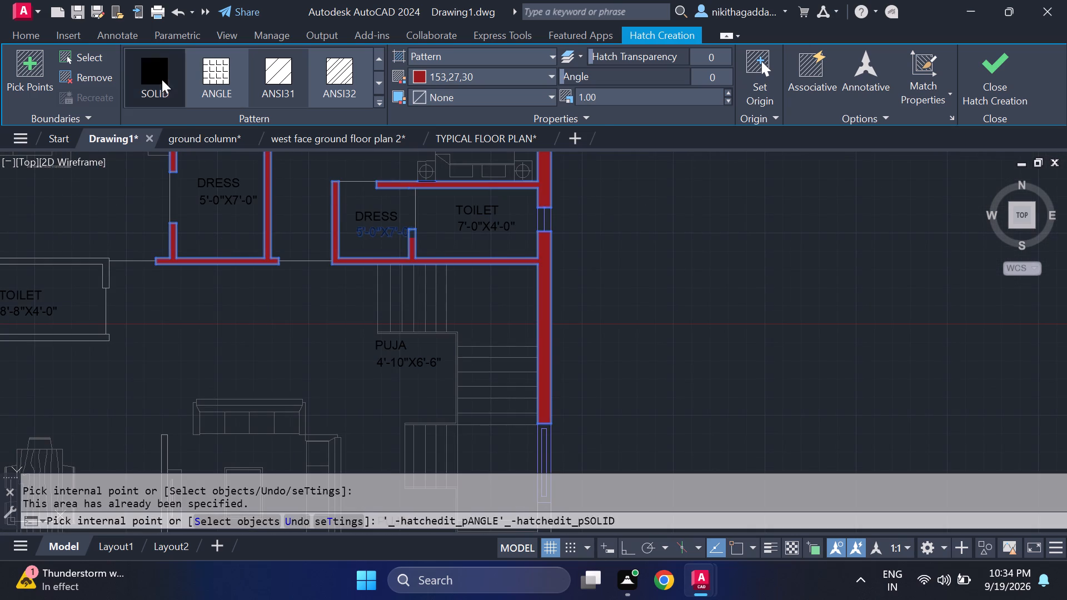
scroll(403, 226, up, 3)
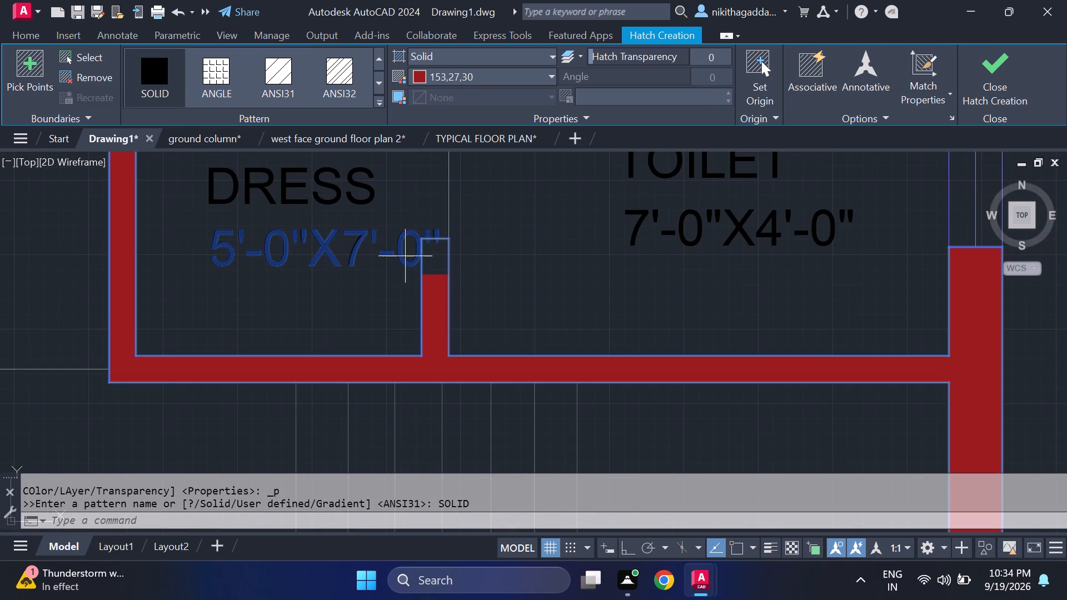
scroll(438, 252, down, 2)
middle_drag(442, 247, 453, 295)
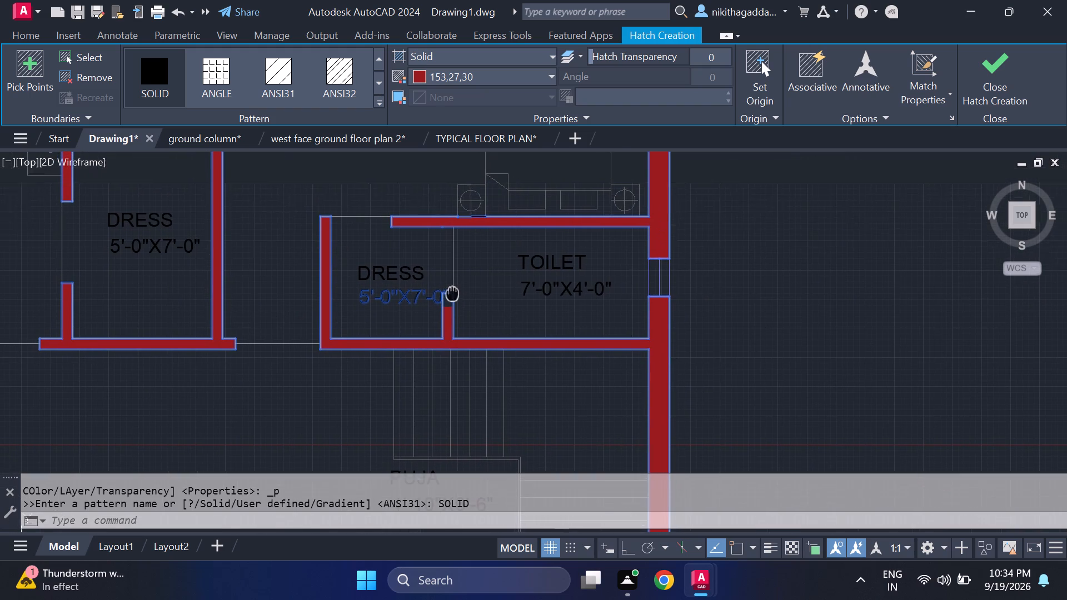
middle_drag(453, 295, 453, 298)
scroll(446, 304, up, 3)
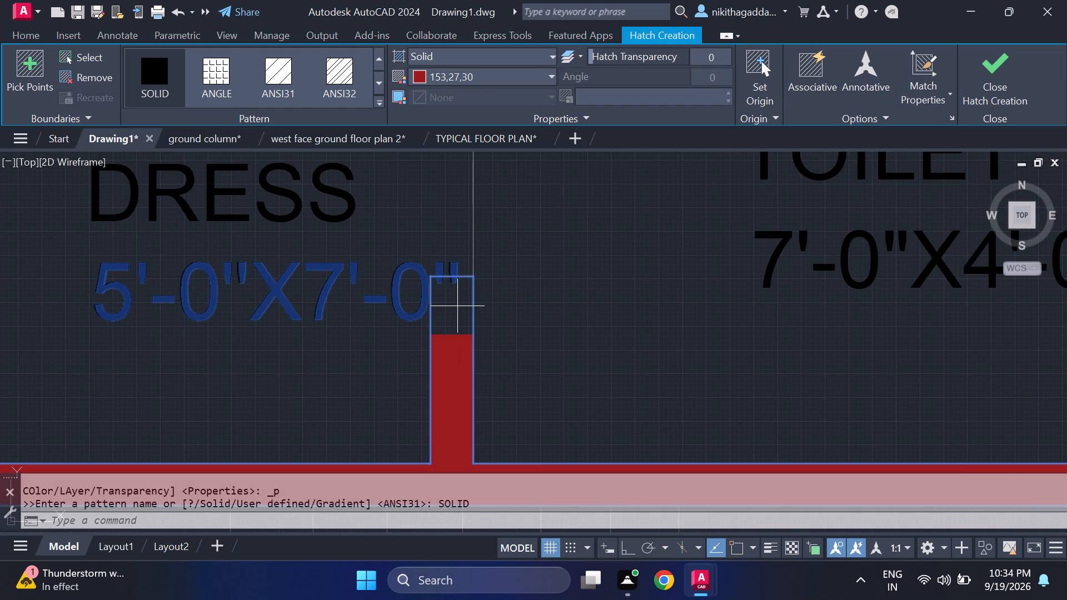
click(457, 306)
Add the walls around the 8'-8"X4'-0" toilet and the adjoining west exterior wall segments to the solid red hatch.
scroll(456, 306, down, 5)
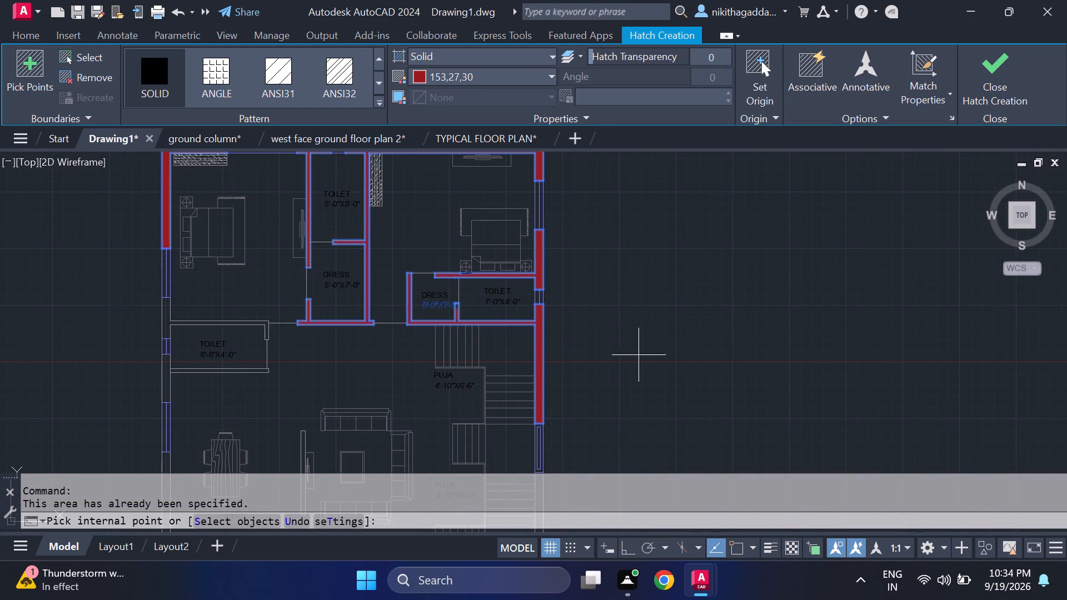
middle_drag(641, 332, 669, 192)
middle_drag(325, 245, 502, 336)
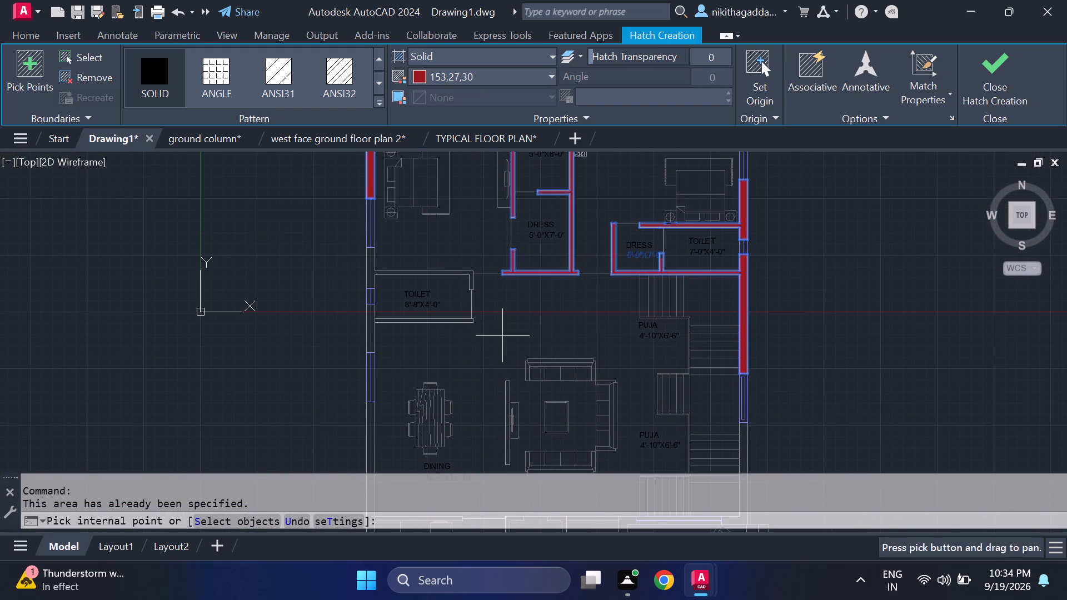
scroll(422, 273, up, 2)
middle_drag(441, 251, 462, 294)
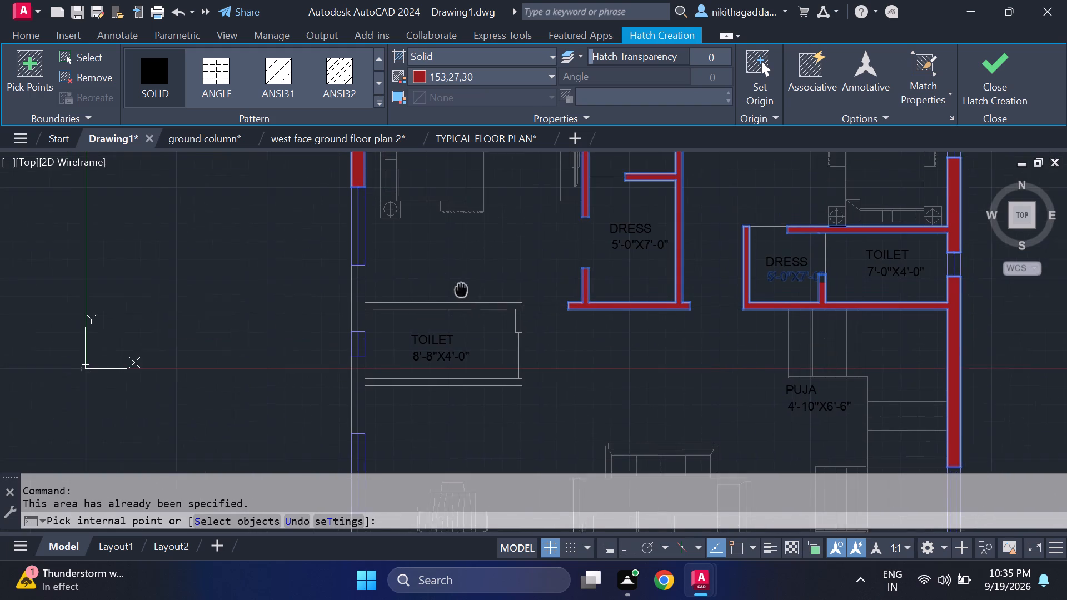
middle_drag(462, 294, 462, 294)
click(363, 309)
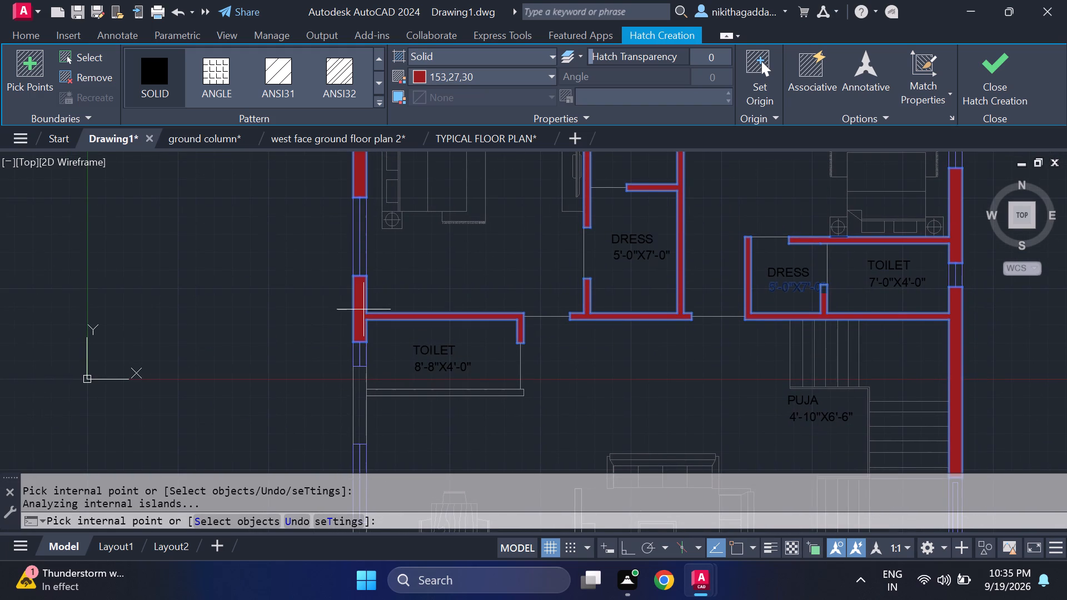
click(439, 394)
scroll(418, 394, down, 1)
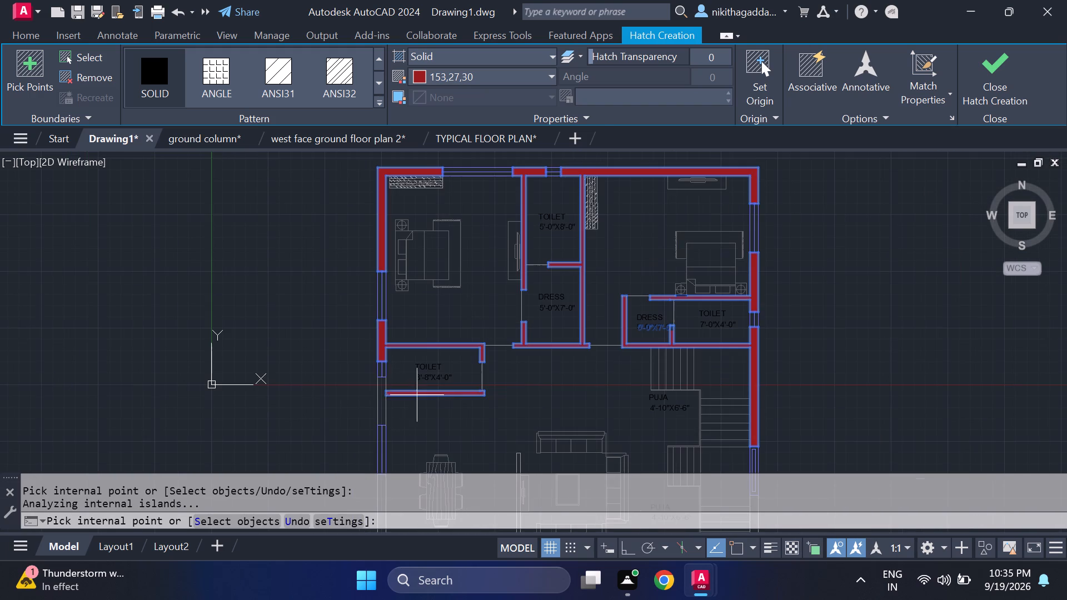
click(380, 399)
Add the west exterior wall beside the dining area and the kitchen's southern and eastern walls to the solid red hatch.
scroll(402, 402, down, 1)
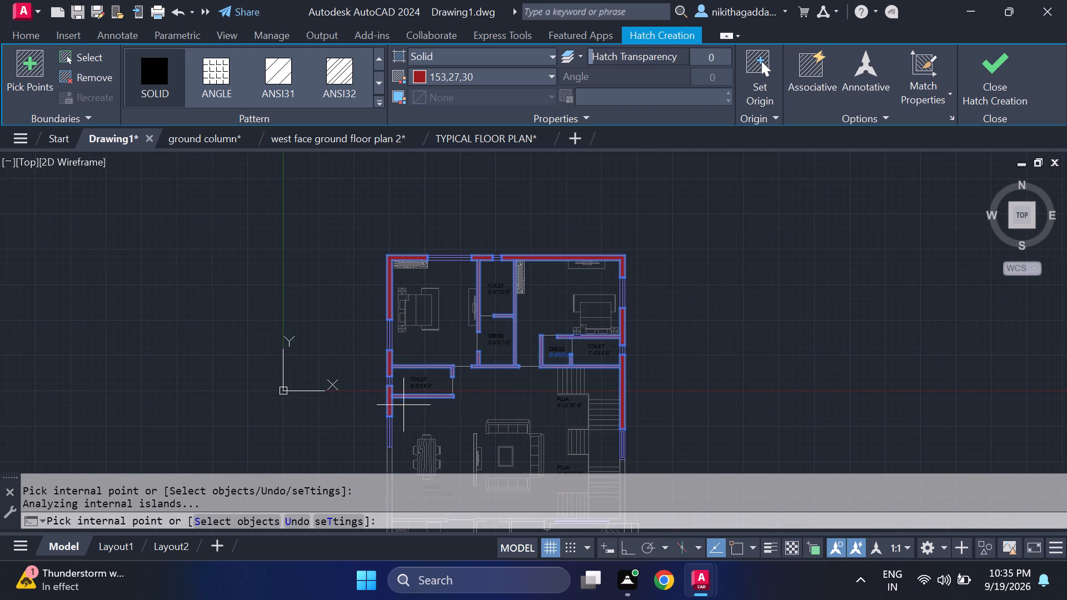
middle_drag(421, 401, 405, 263)
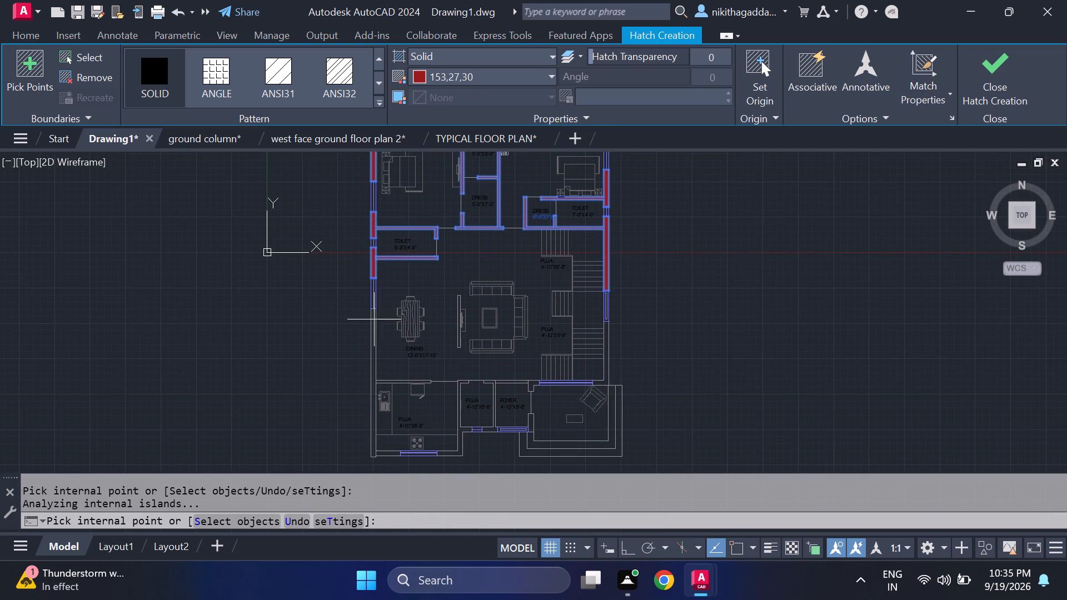
scroll(372, 324, up, 2)
click(370, 355)
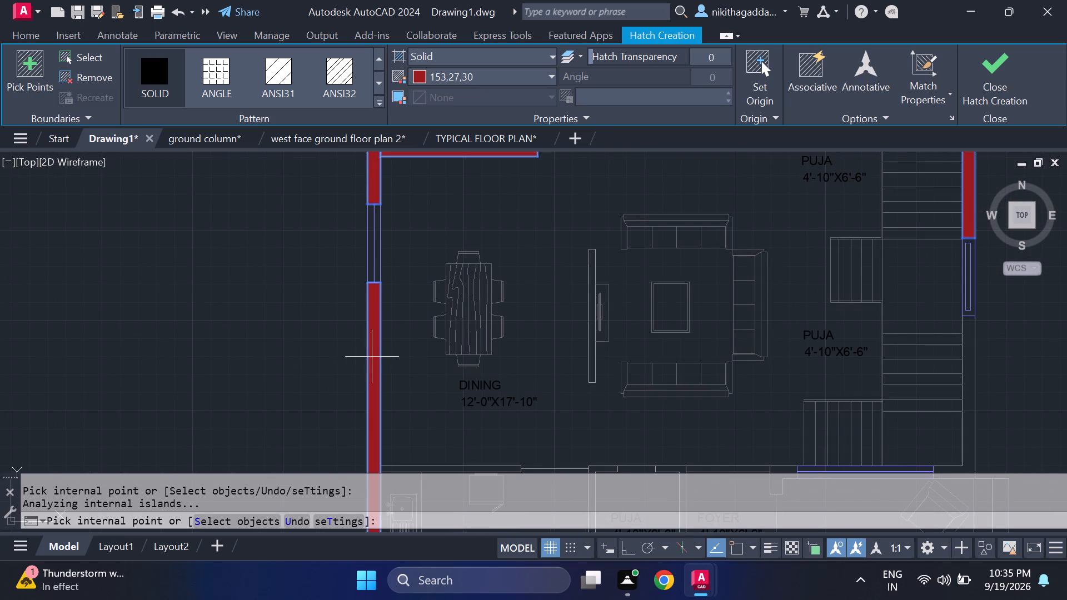
scroll(373, 358, down, 2)
middle_drag(476, 388, 492, 287)
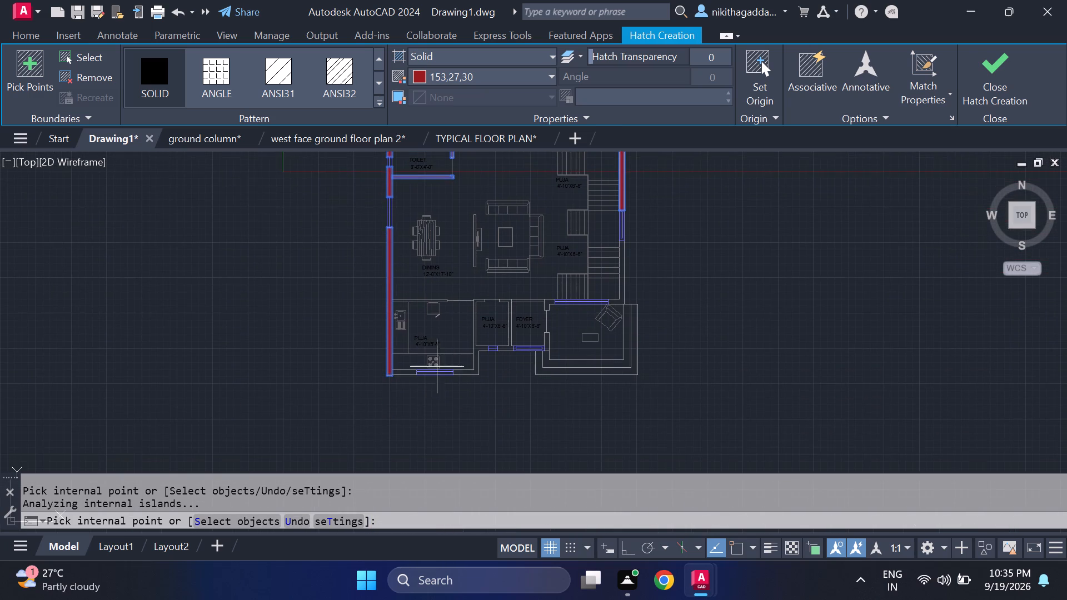
scroll(415, 382, up, 3)
click(393, 354)
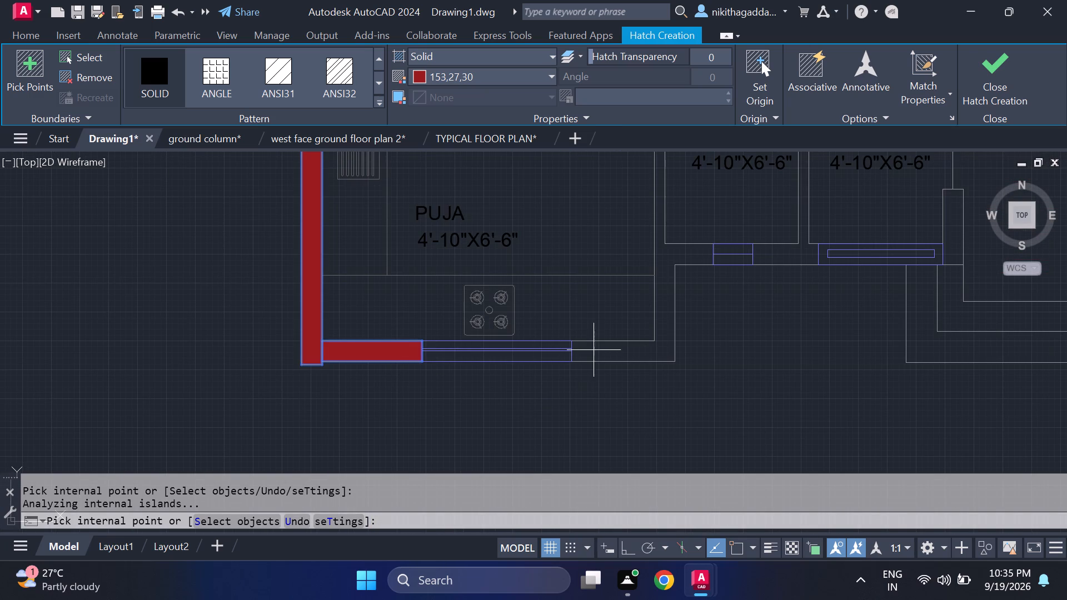
click(595, 350)
Add the remaining PUJA room and FOYER walls and the southeast exterior wall beside the sit-out to the solid red hatch.
scroll(634, 344, down, 3)
scroll(667, 306, up, 2)
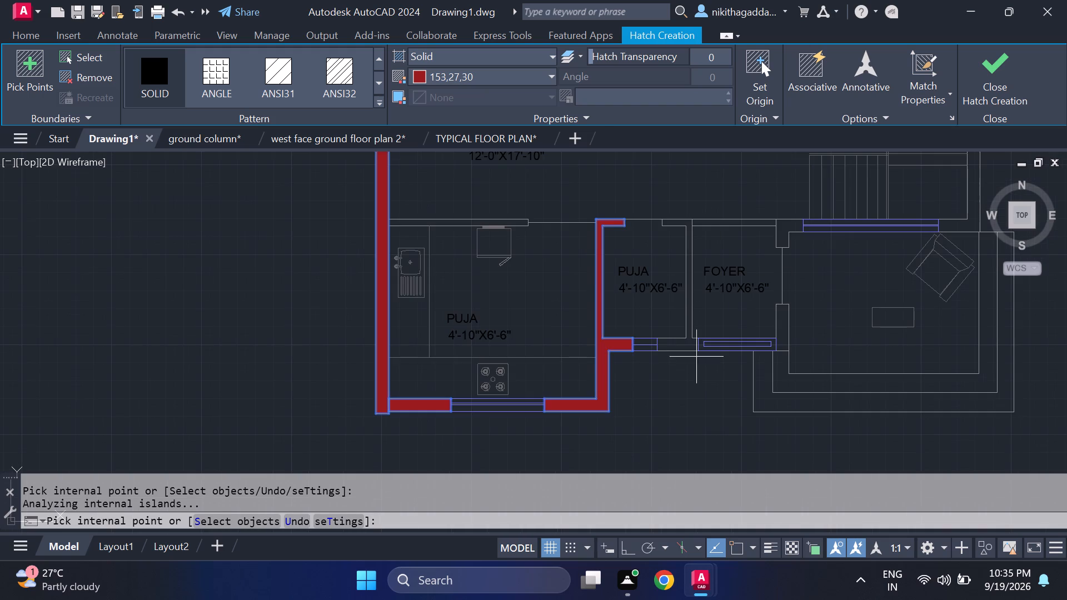
click(689, 349)
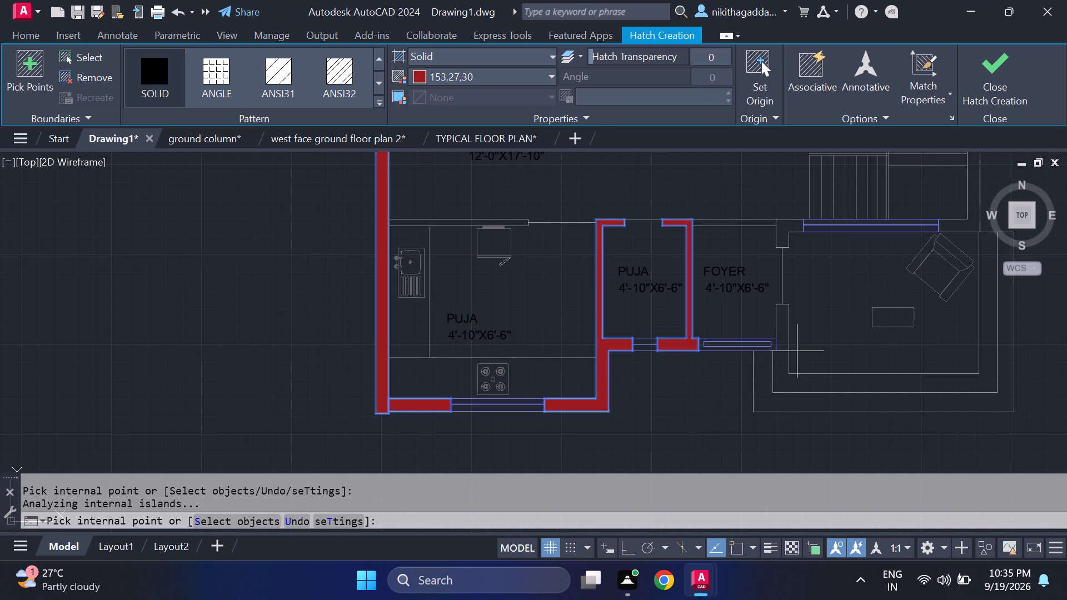
click(785, 327)
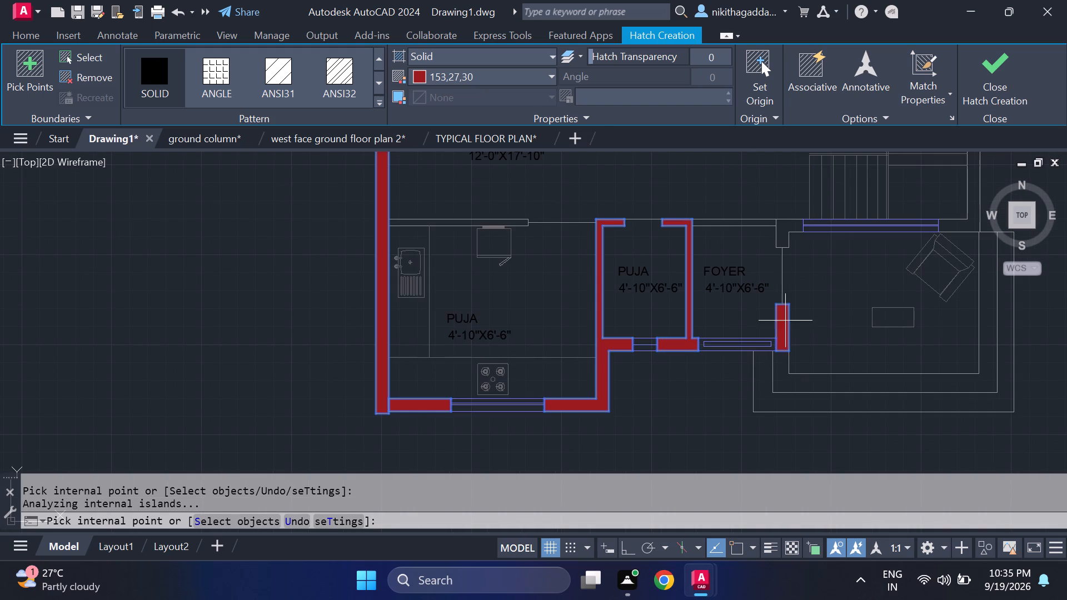
click(785, 233)
middle_drag(820, 294, 495, 324)
click(643, 259)
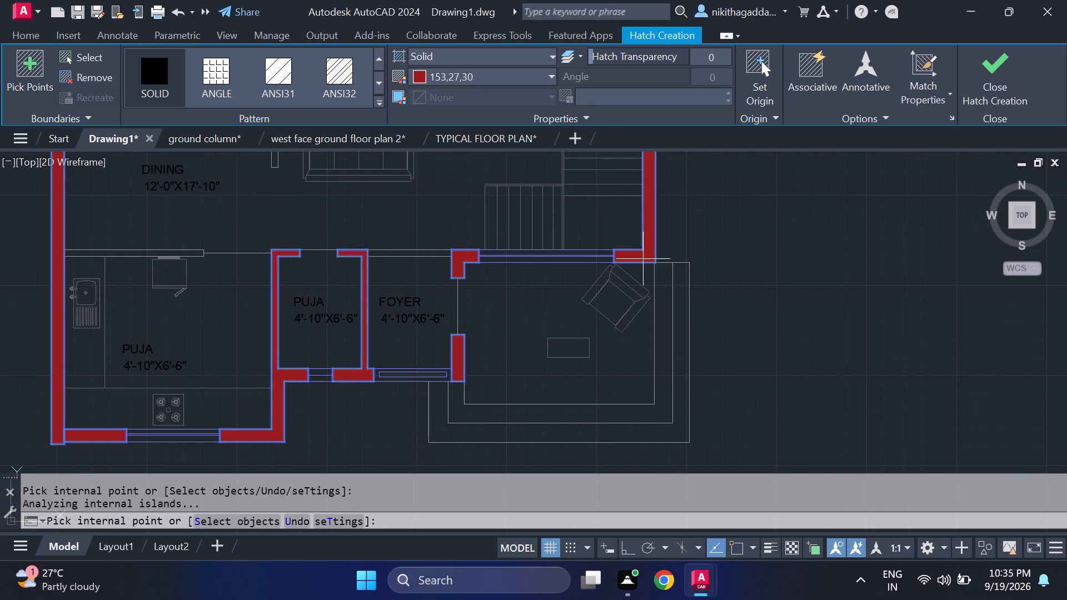
Fill the freestanding TV partition between the dining and living areas with the same solid red hatch and finish hatching.
scroll(644, 264, down, 1)
scroll(727, 251, down, 1)
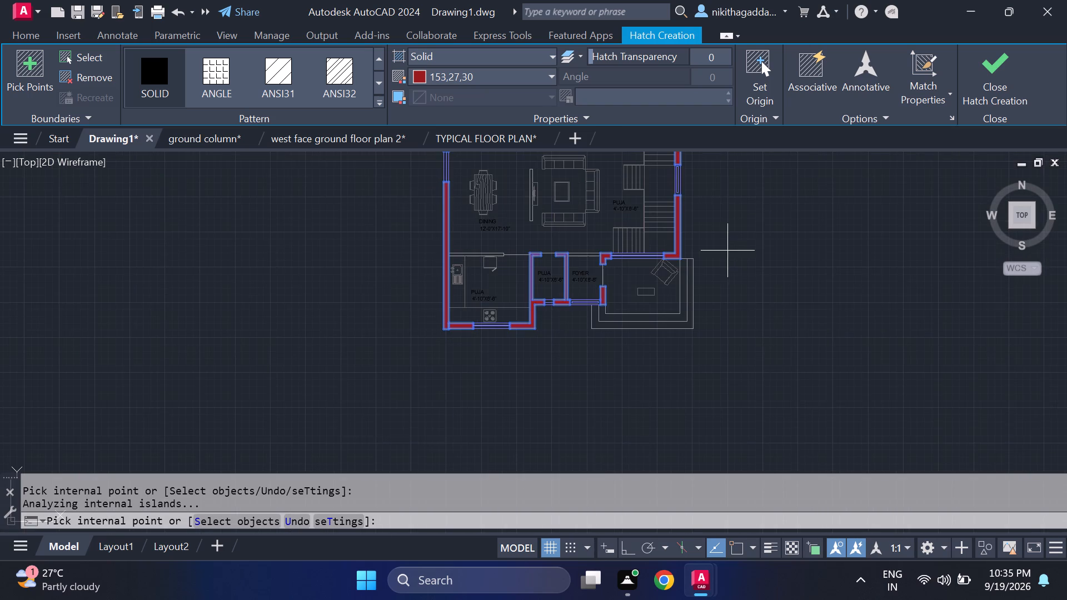
middle_drag(736, 229, 790, 331)
middle_drag(779, 318, 778, 322)
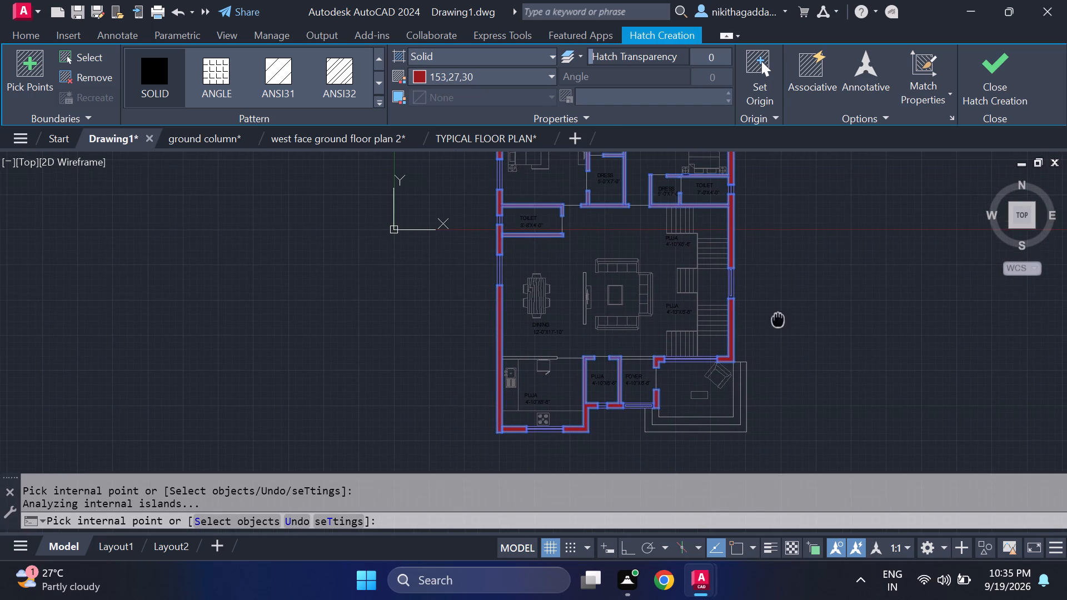
middle_drag(778, 322, 785, 332)
scroll(589, 317, up, 1)
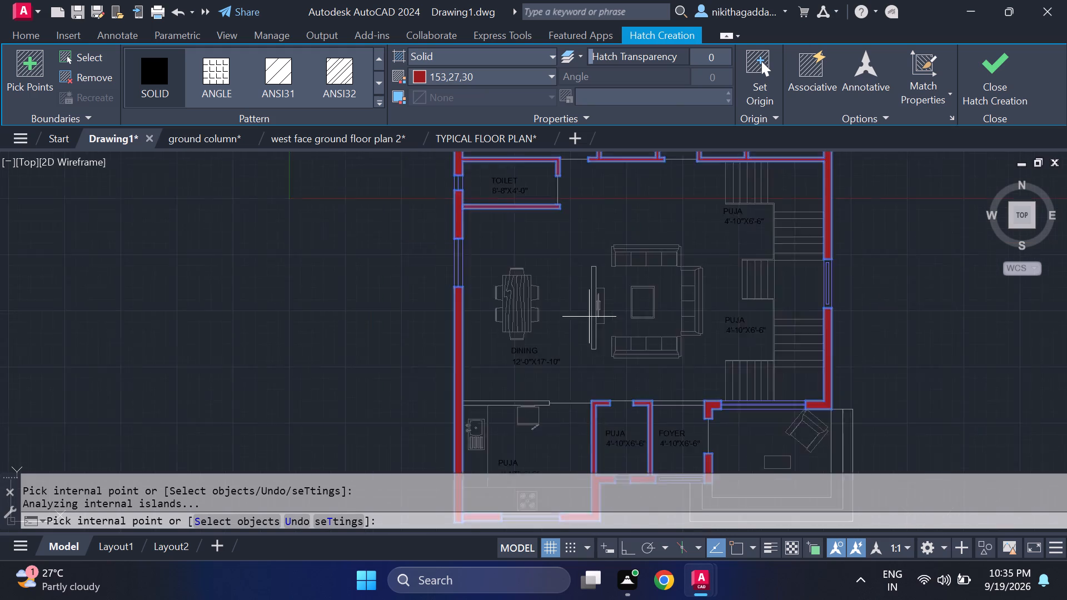
scroll(589, 317, up, 1)
click(596, 304)
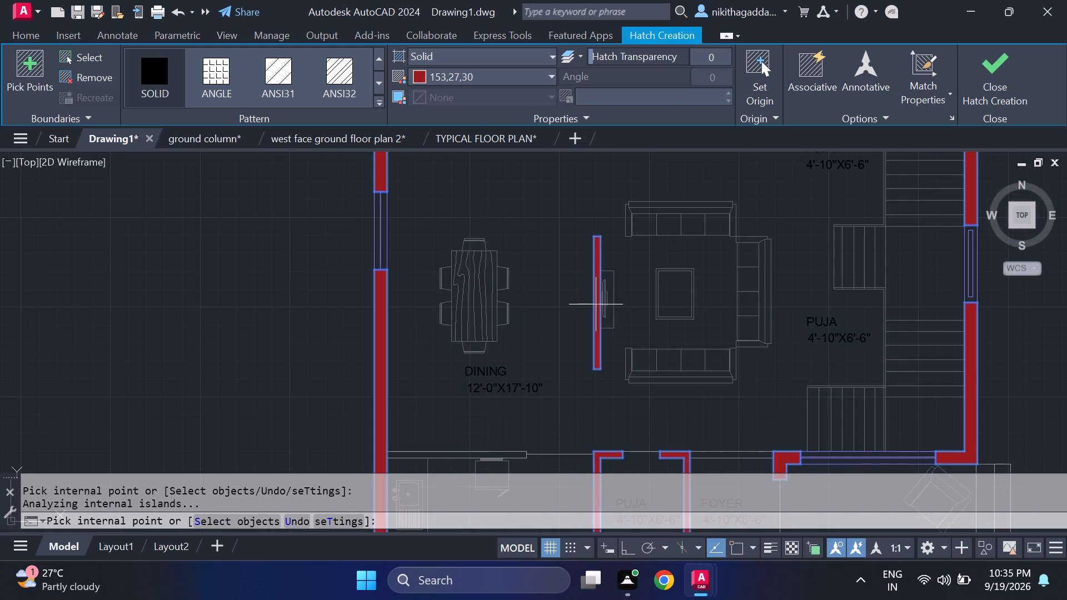
scroll(599, 306, down, 3)
middle_drag(686, 276, 694, 341)
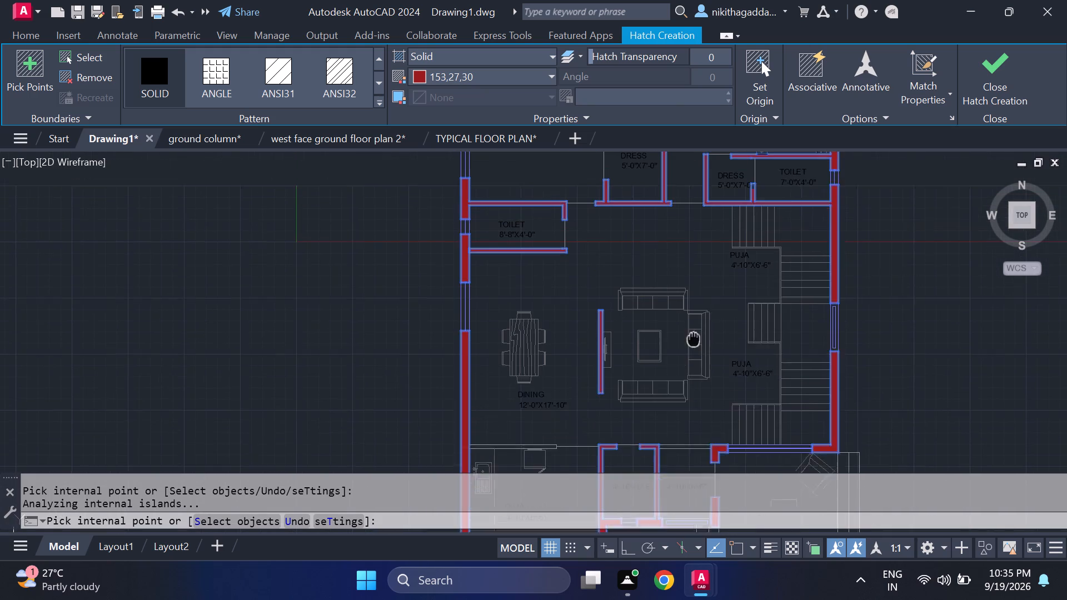
middle_drag(694, 341, 695, 351)
scroll(702, 332, down, 2)
scroll(736, 293, up, 1)
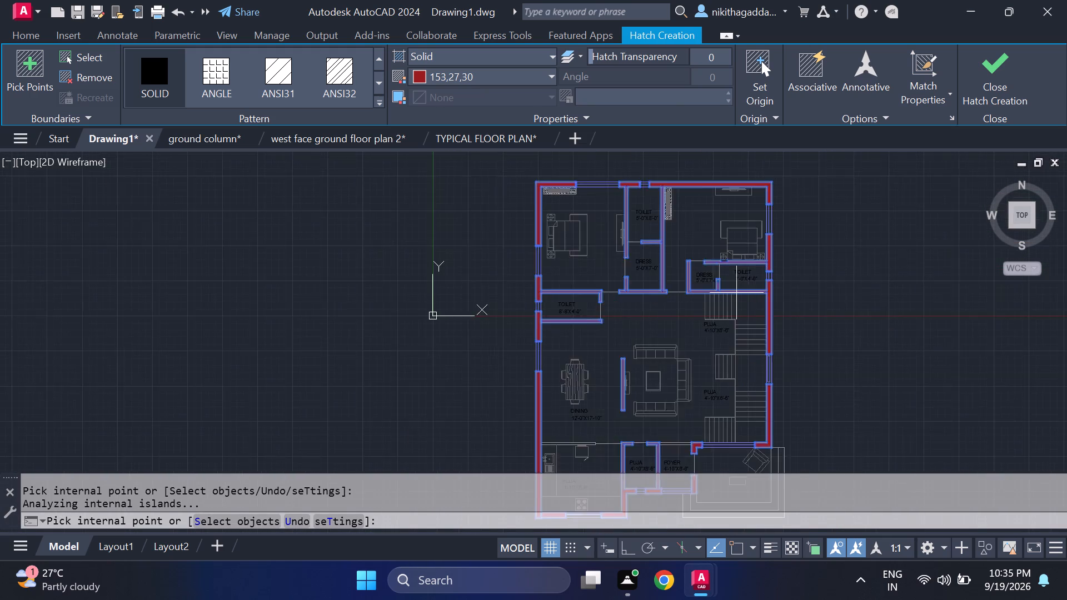
scroll(736, 293, up, 1)
click(989, 64)
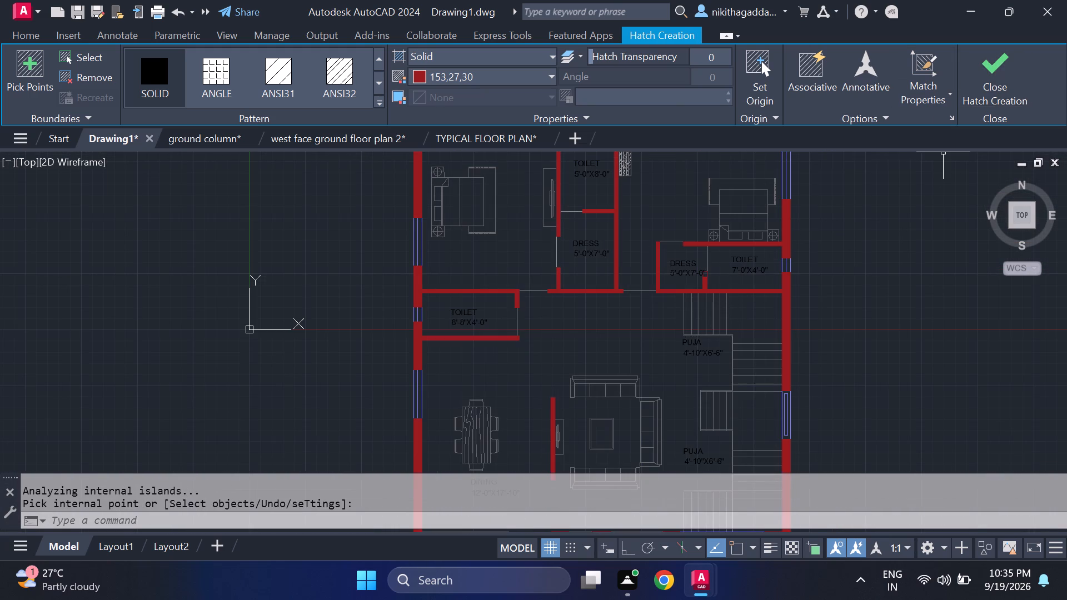
Examine the hatched floor plan from the northern bedrooms to the kitchen, foyer and sit-out for wall coverage and labels.
scroll(551, 347, down, 2)
scroll(631, 306, up, 2)
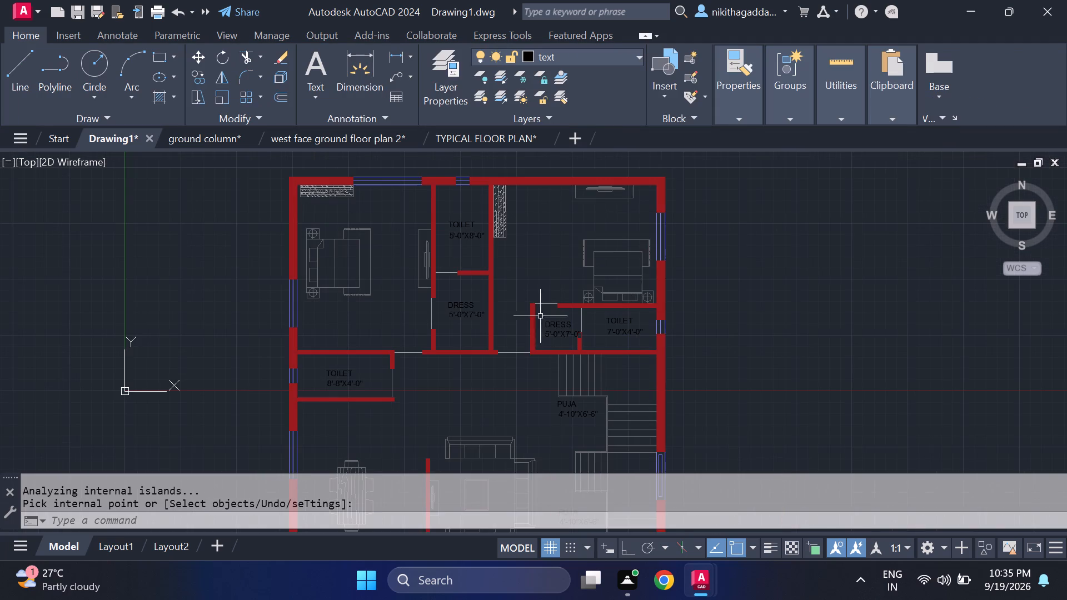
scroll(451, 321, up, 2)
scroll(450, 322, down, 3)
middle_drag(508, 417, 546, 332)
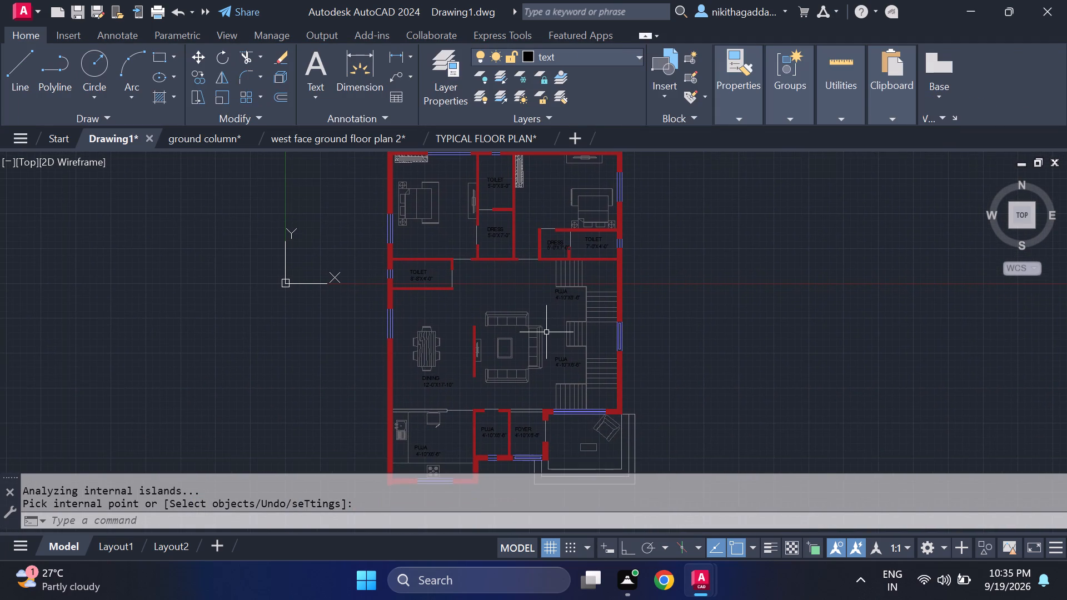
scroll(510, 259, up, 3)
scroll(506, 263, down, 3)
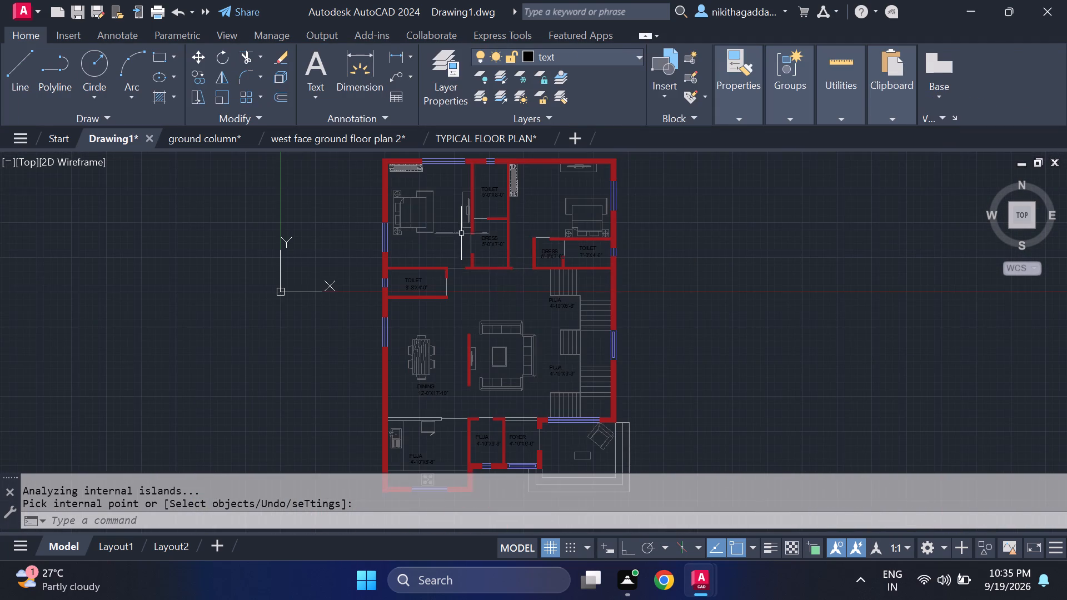
scroll(478, 202, up, 2)
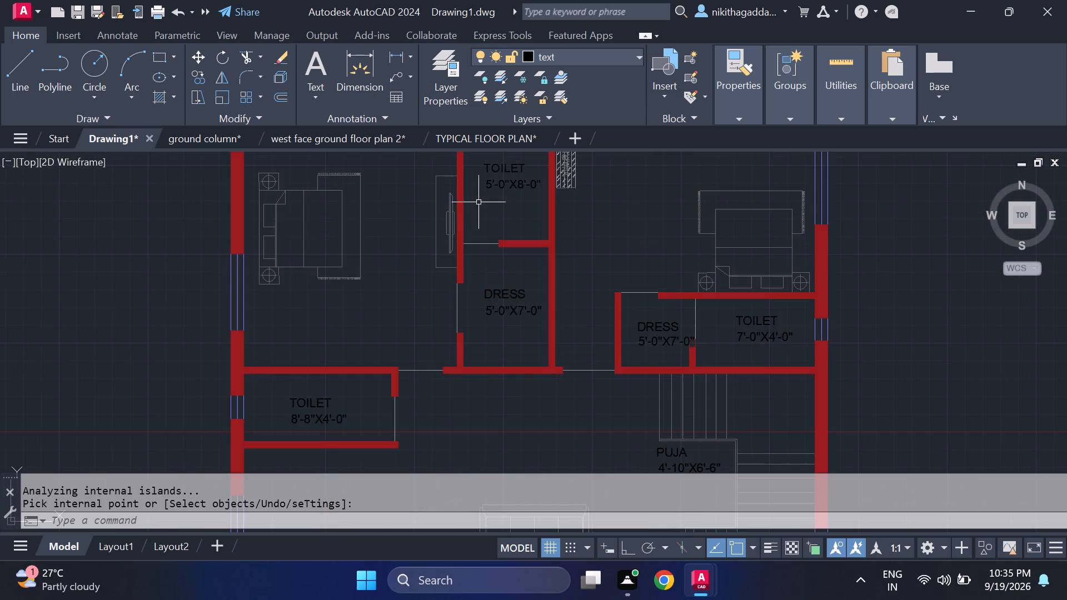
scroll(489, 289, down, 2)
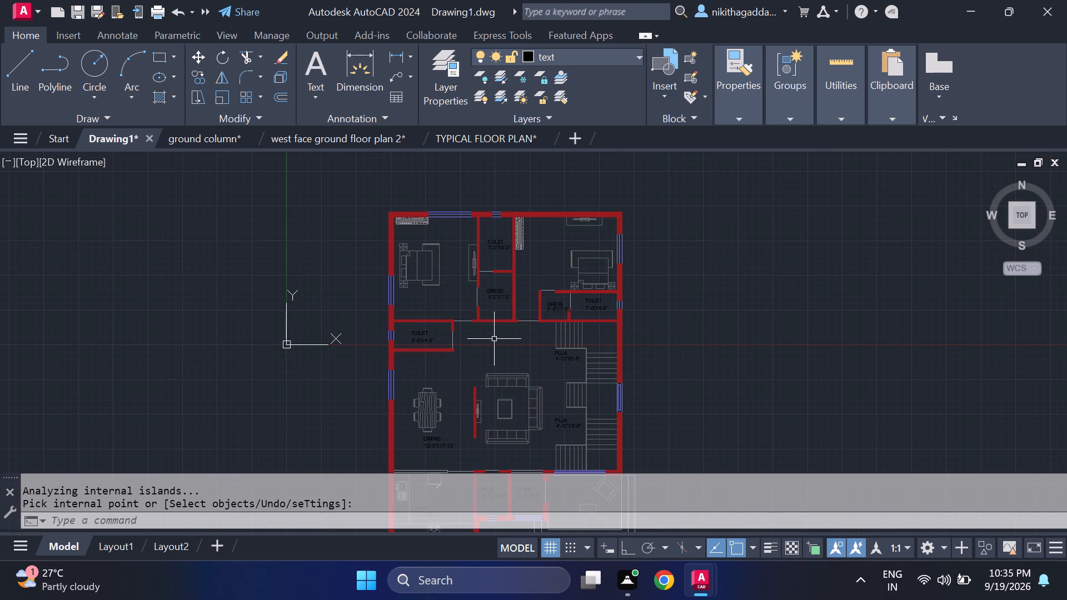
middle_drag(492, 339, 459, 234)
scroll(467, 276, up, 2)
scroll(467, 291, down, 2)
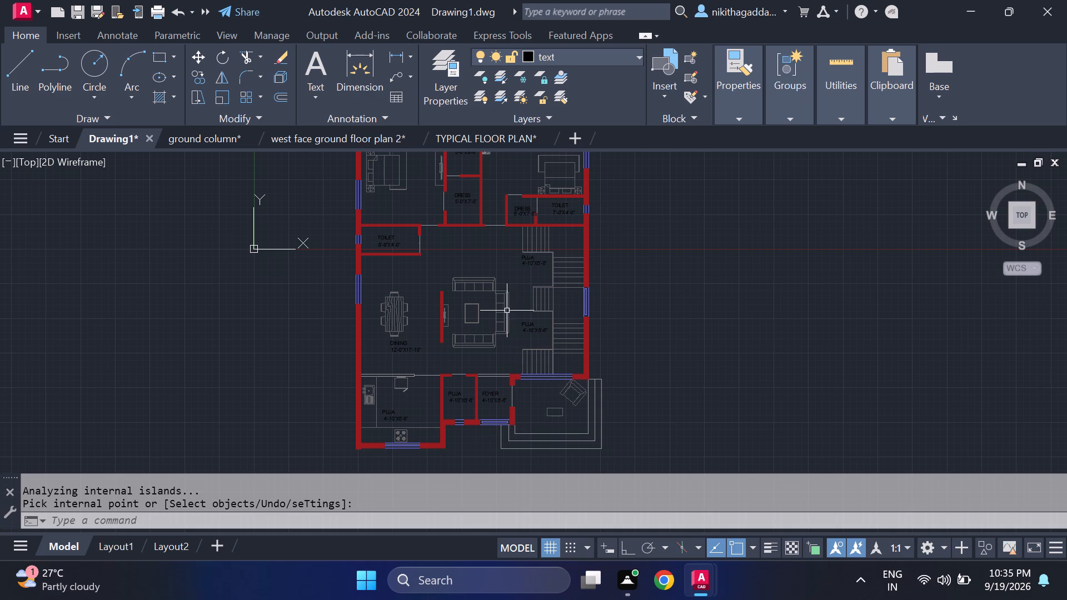
scroll(510, 298, up, 1)
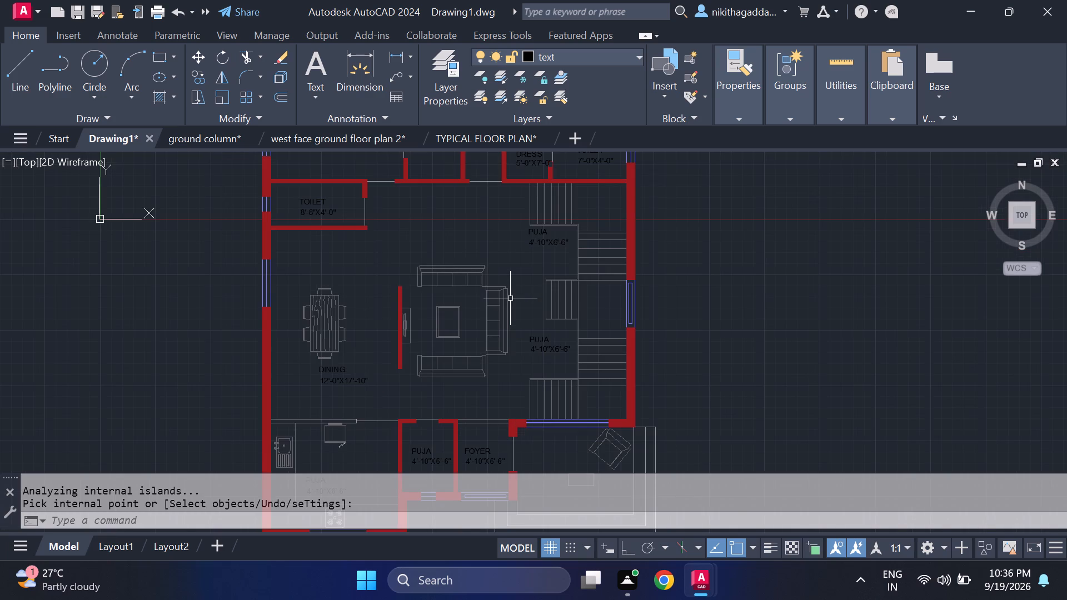
middle_drag(498, 334, 503, 249)
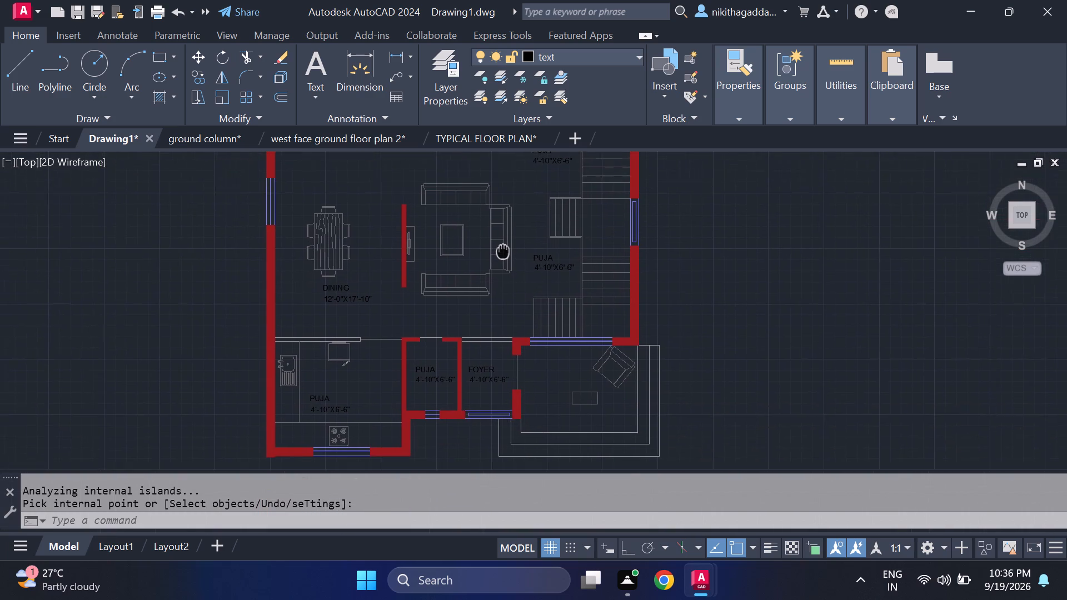
middle_drag(503, 249, 569, 313)
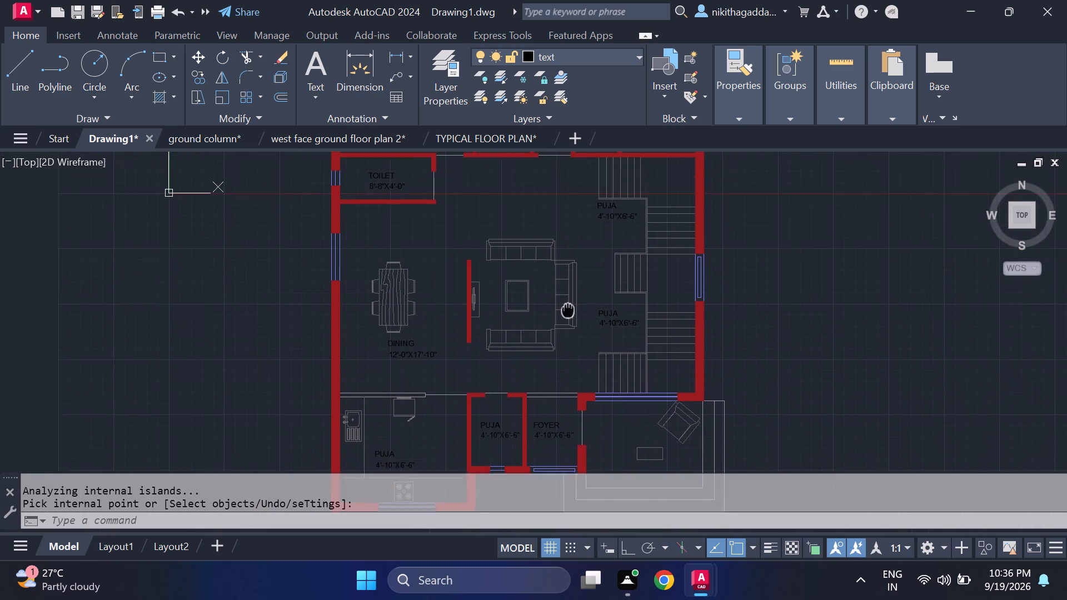
middle_drag(569, 313, 572, 322)
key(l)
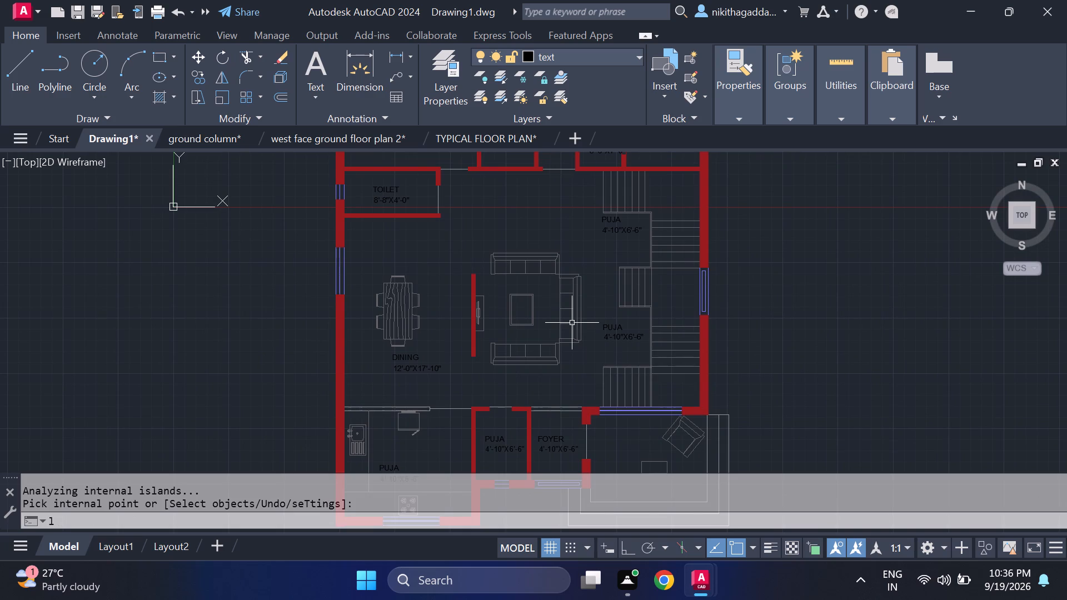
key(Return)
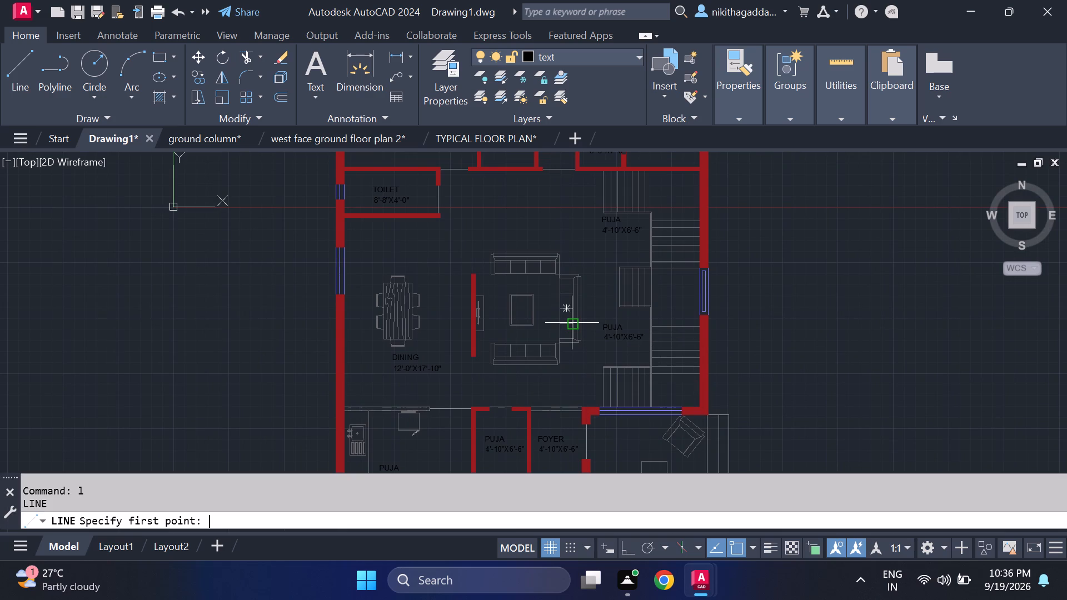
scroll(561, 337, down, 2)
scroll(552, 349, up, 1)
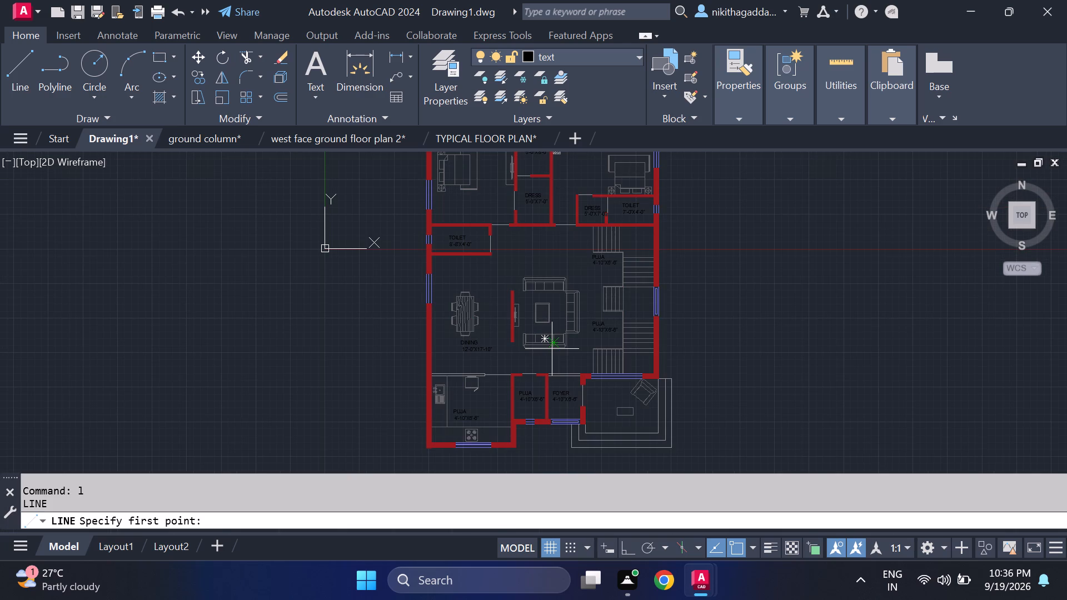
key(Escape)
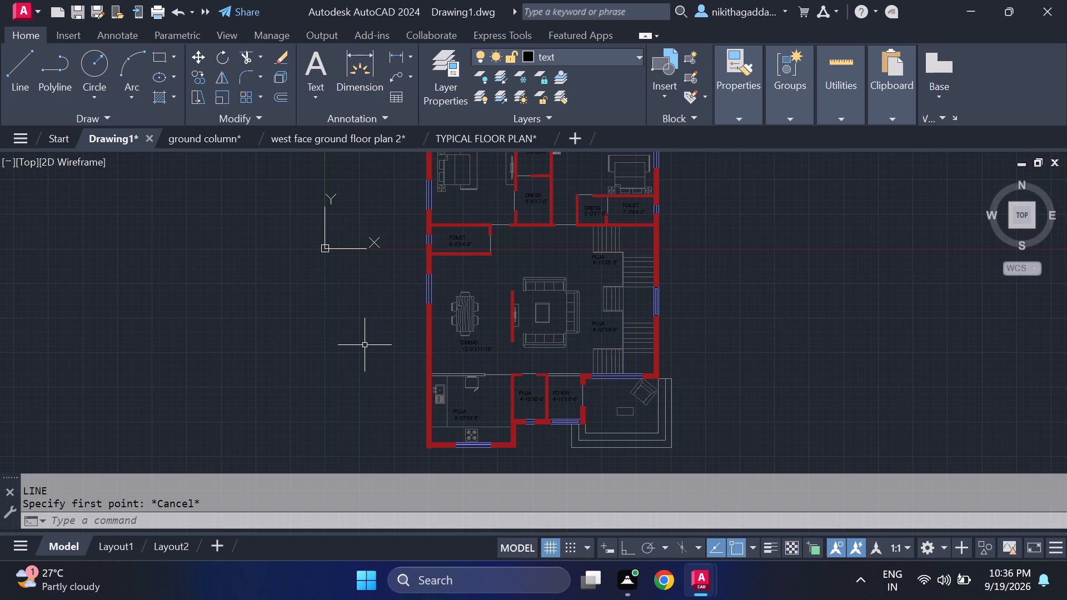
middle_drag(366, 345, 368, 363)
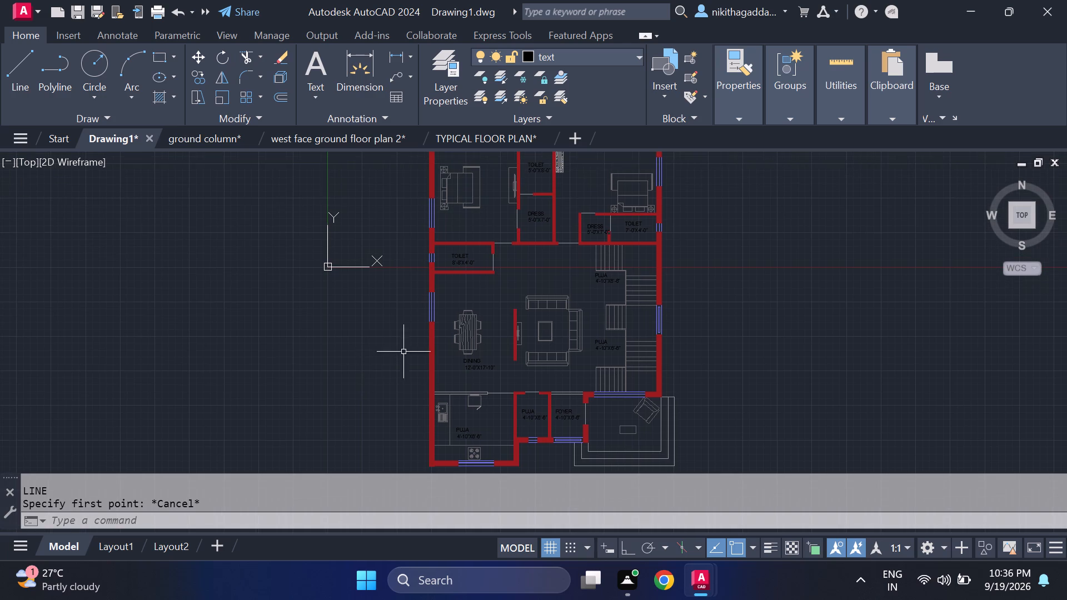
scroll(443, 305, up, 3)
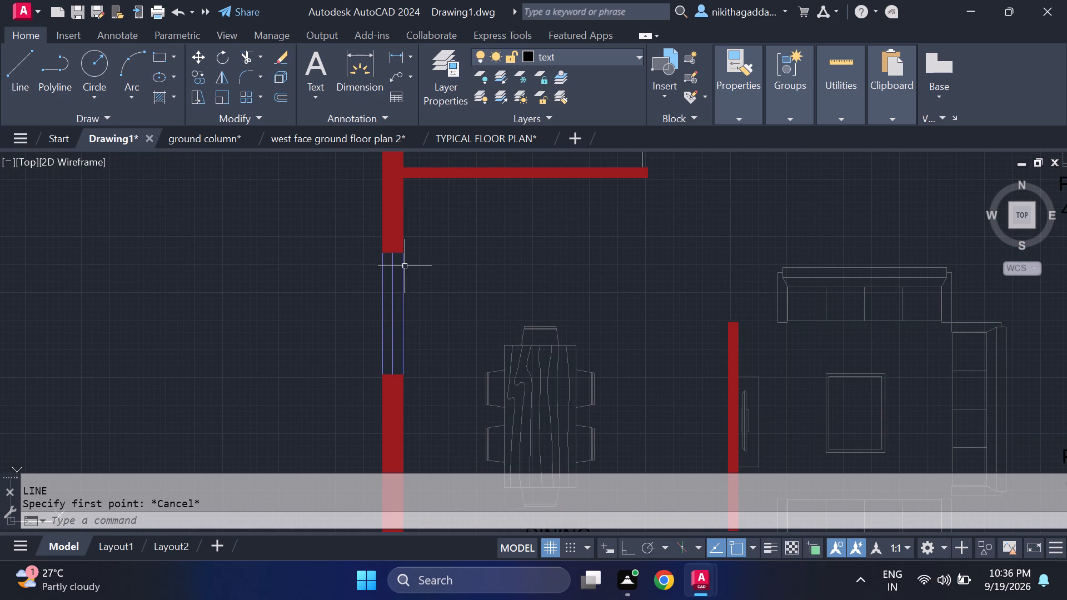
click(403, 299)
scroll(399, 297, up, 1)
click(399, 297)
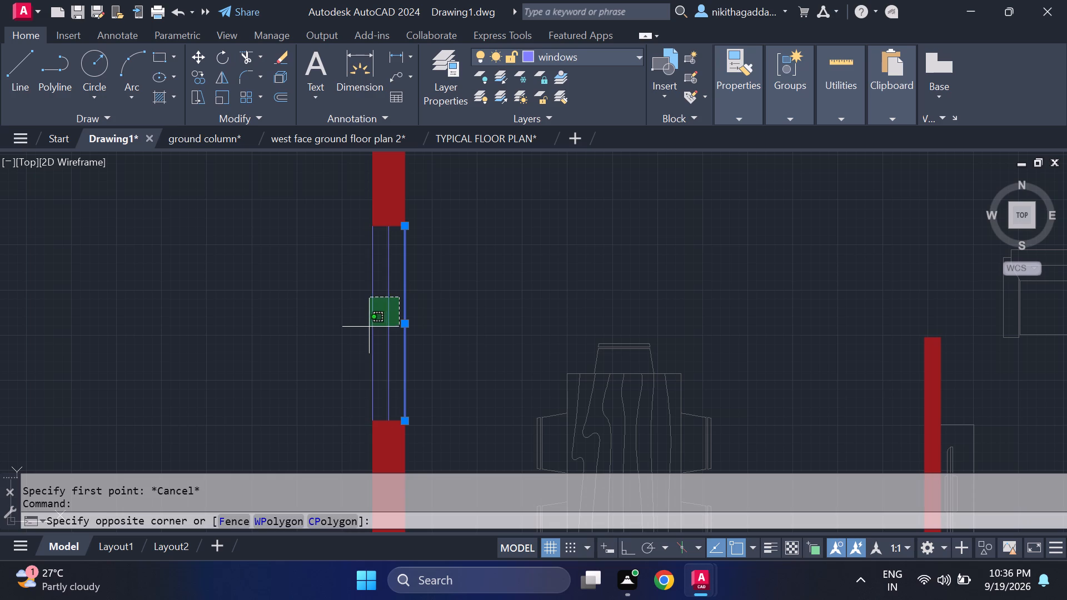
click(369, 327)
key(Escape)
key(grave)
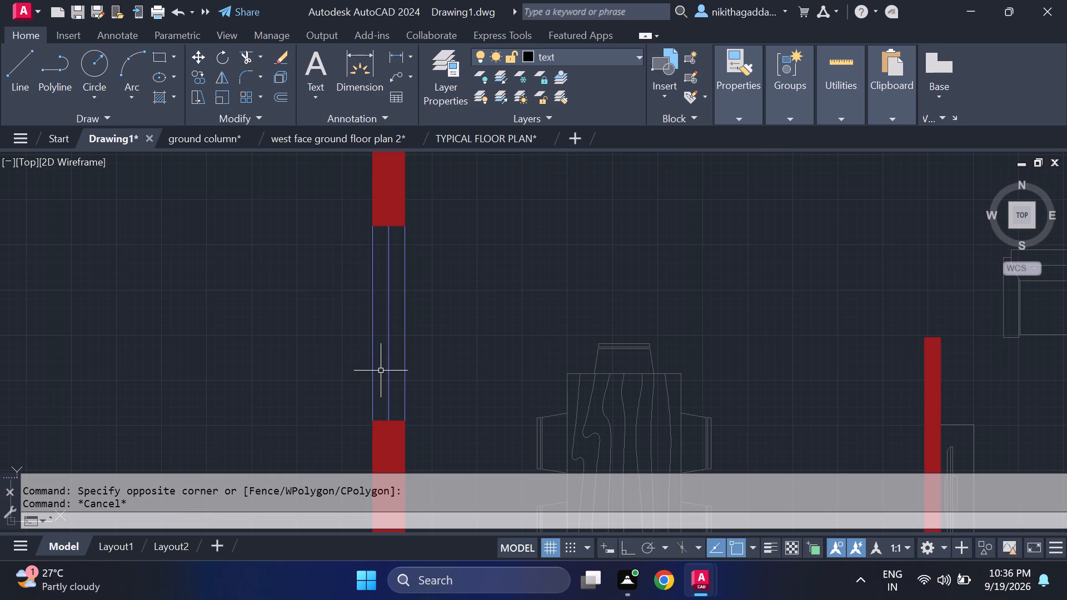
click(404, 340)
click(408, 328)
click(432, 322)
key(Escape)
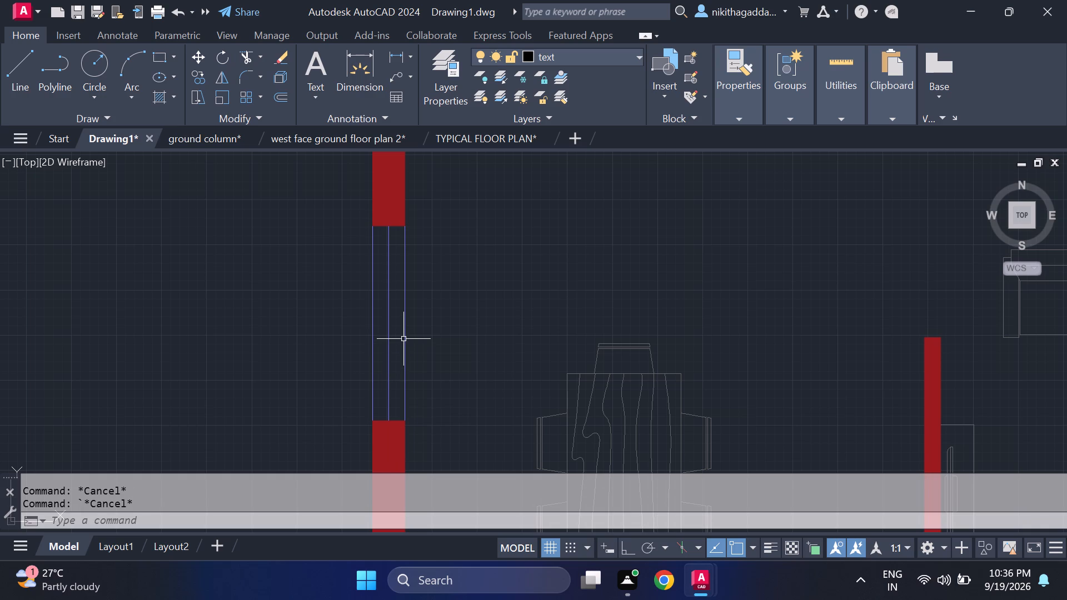
Copy the three lines of the dining area's west window to the wall stretch farther south, just north of the kitchen.
click(403, 339)
click(391, 341)
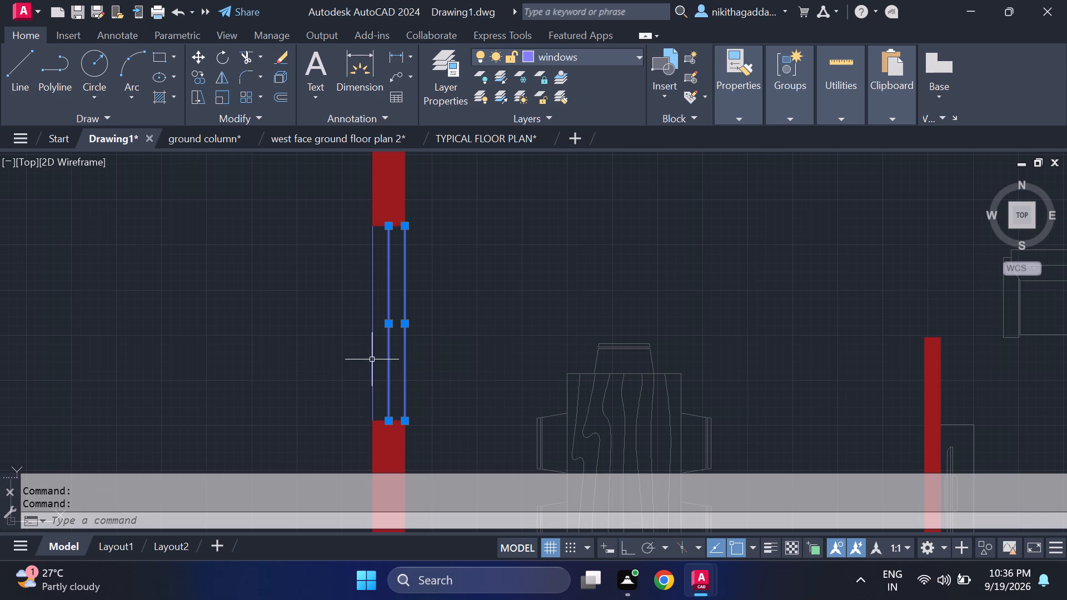
click(370, 361)
scroll(376, 217, up, 4)
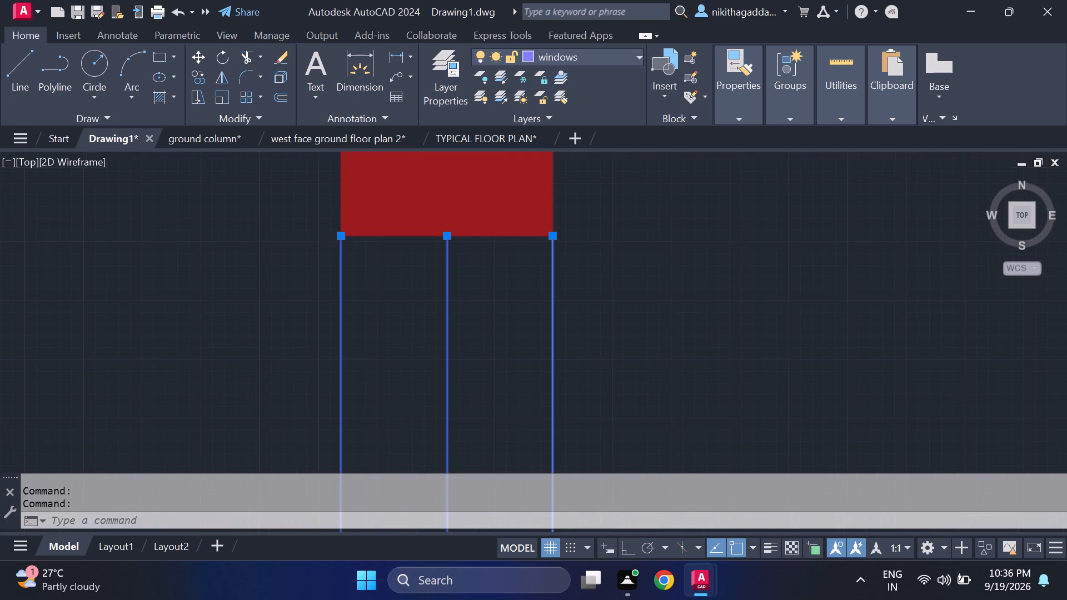
scroll(385, 239, up, 1)
scroll(452, 279, down, 5)
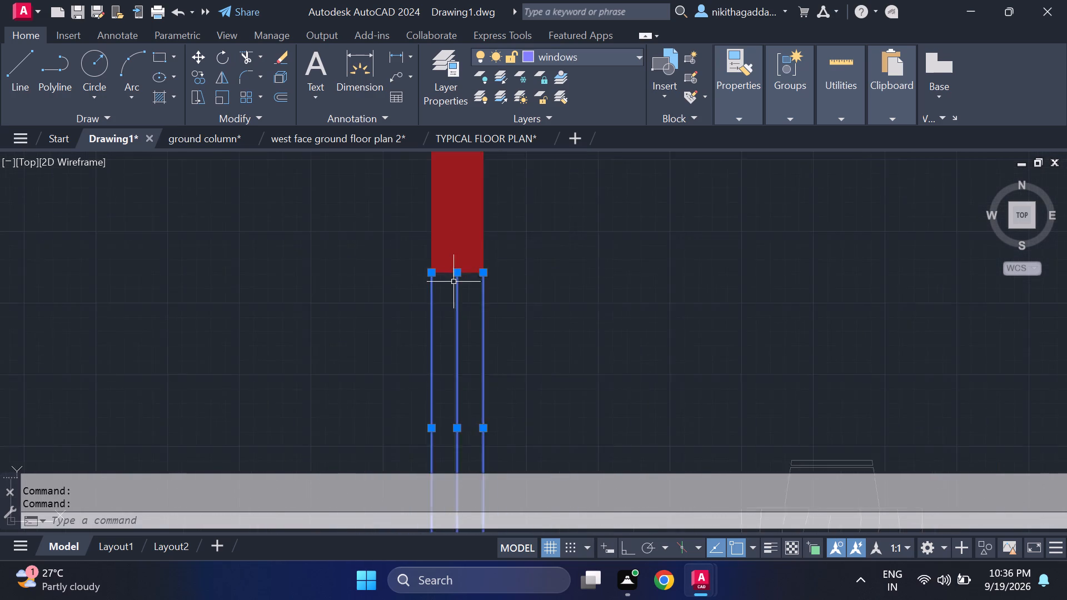
scroll(504, 308, down, 2)
middle_drag(541, 319, 543, 286)
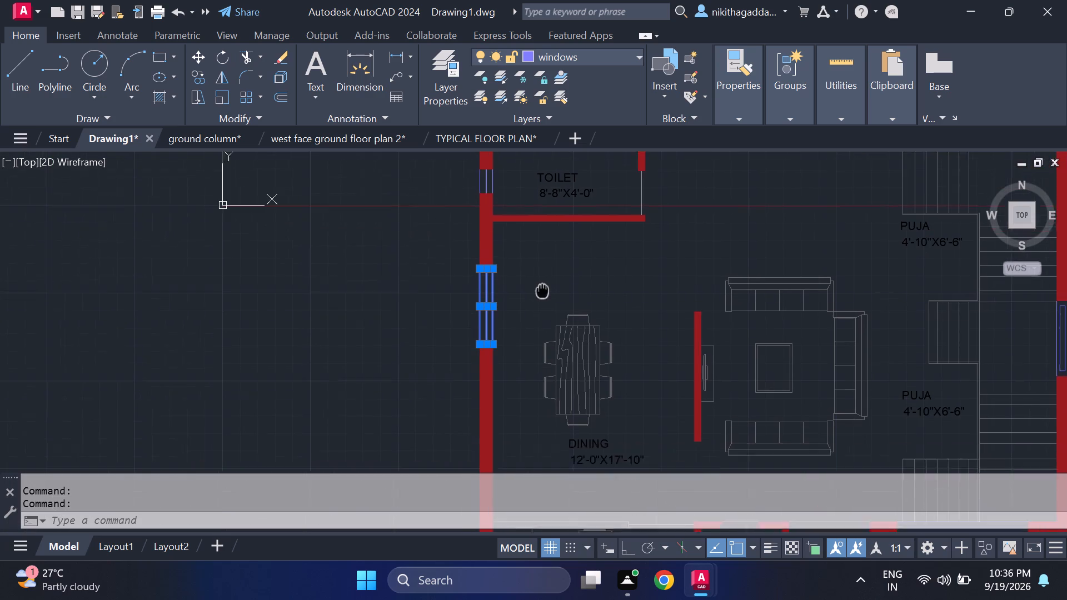
middle_drag(543, 286, 541, 207)
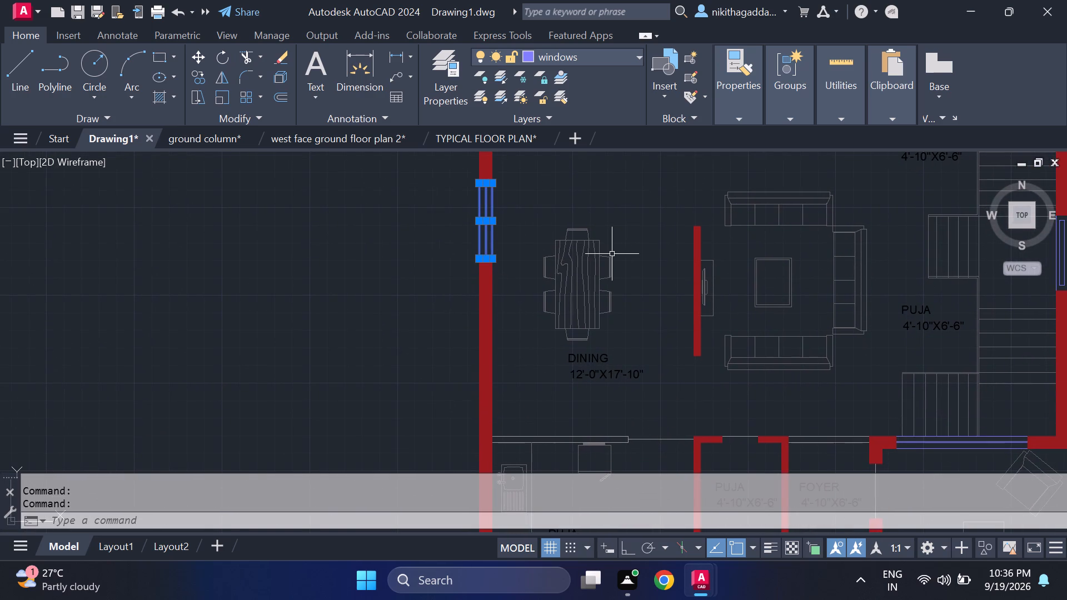
text(co)
key(Return)
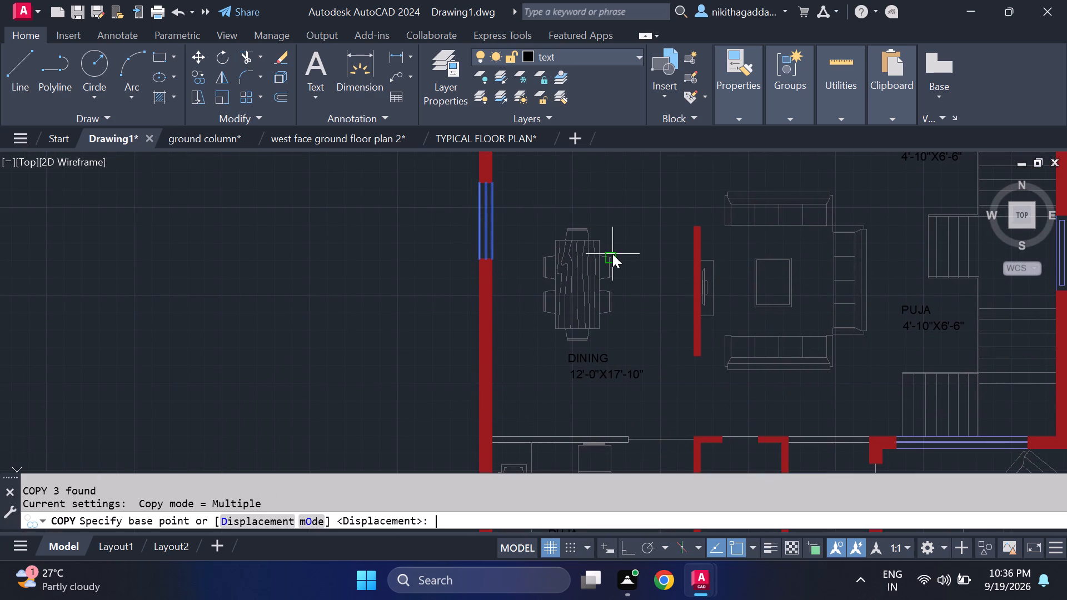
click(496, 261)
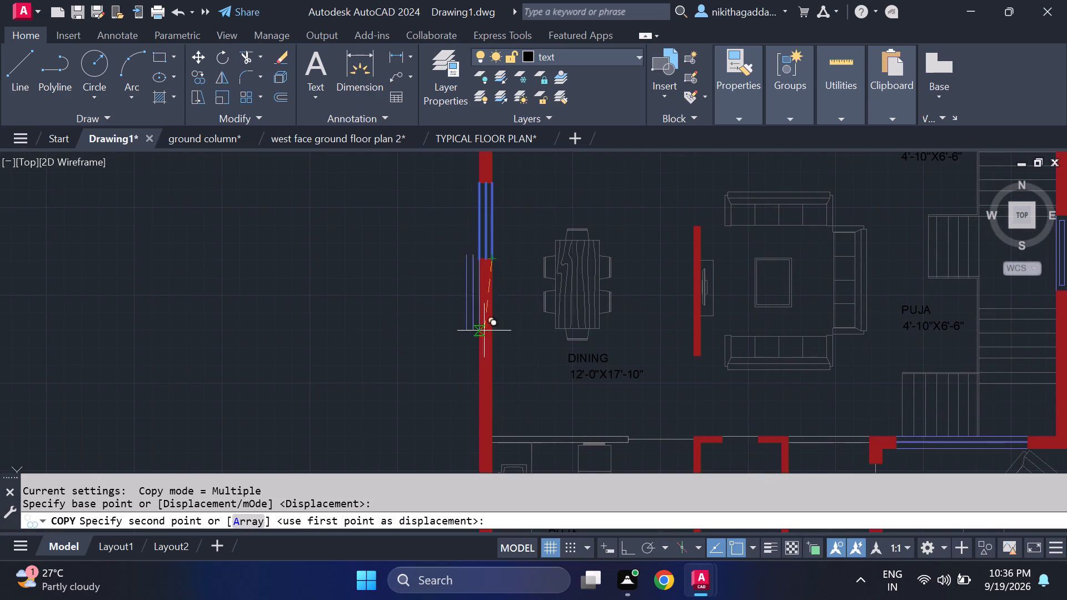
click(491, 412)
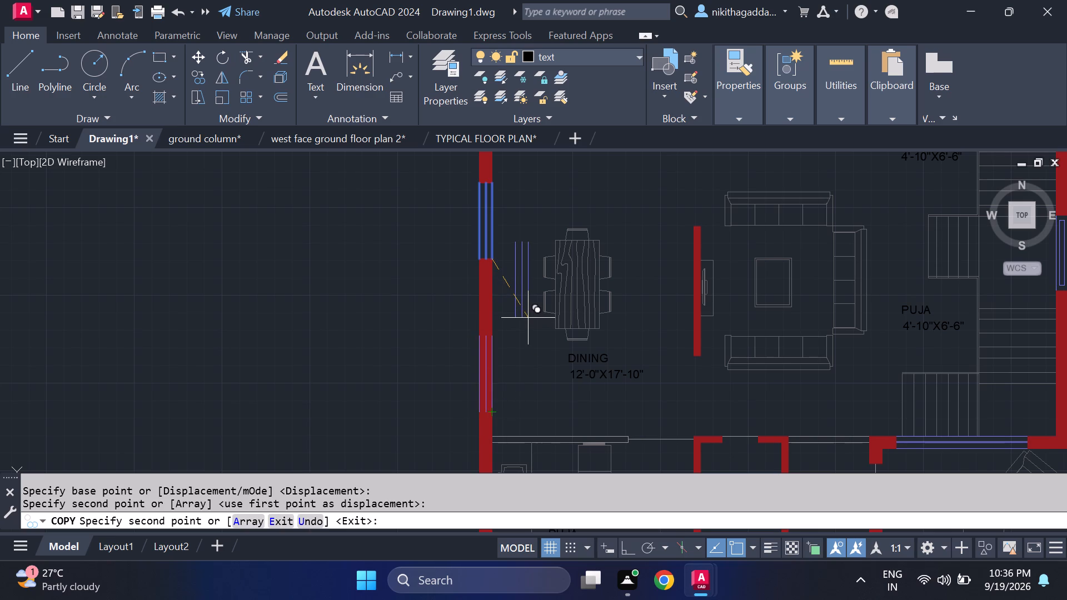
key(Escape)
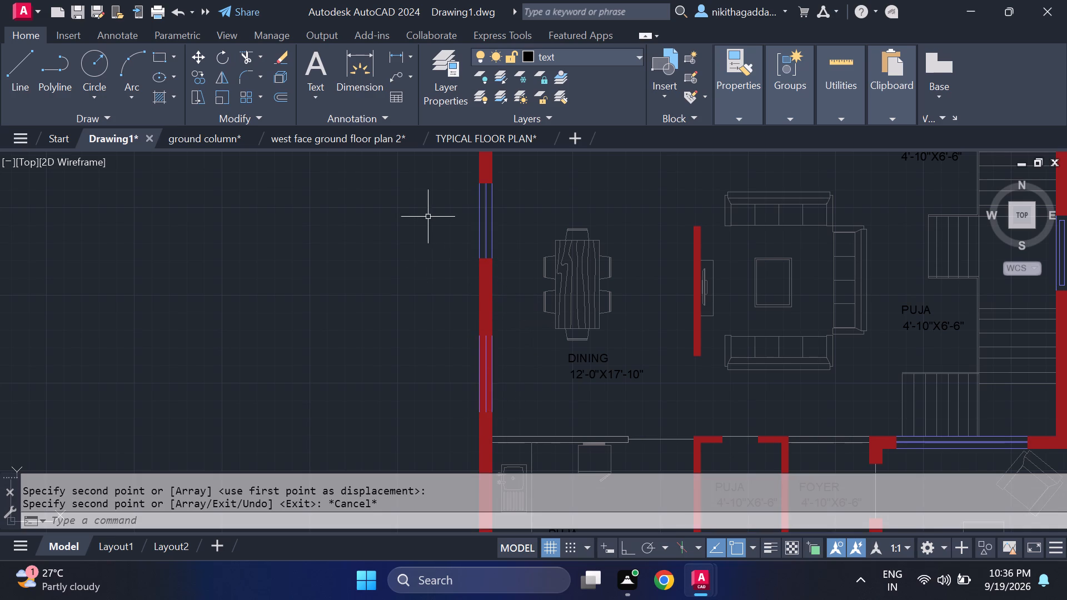
On the windows layer, close the copied dining window's north and south ends with short lines across the wall thickness.
scroll(487, 184, up, 3)
scroll(487, 184, down, 4)
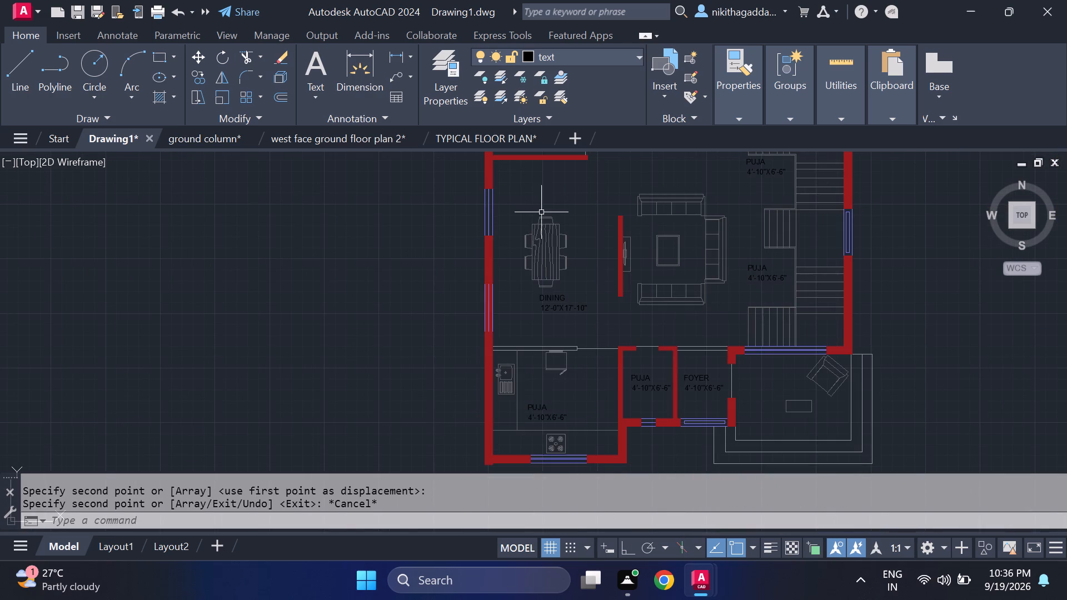
scroll(555, 222, down, 1)
middle_drag(551, 261, 552, 282)
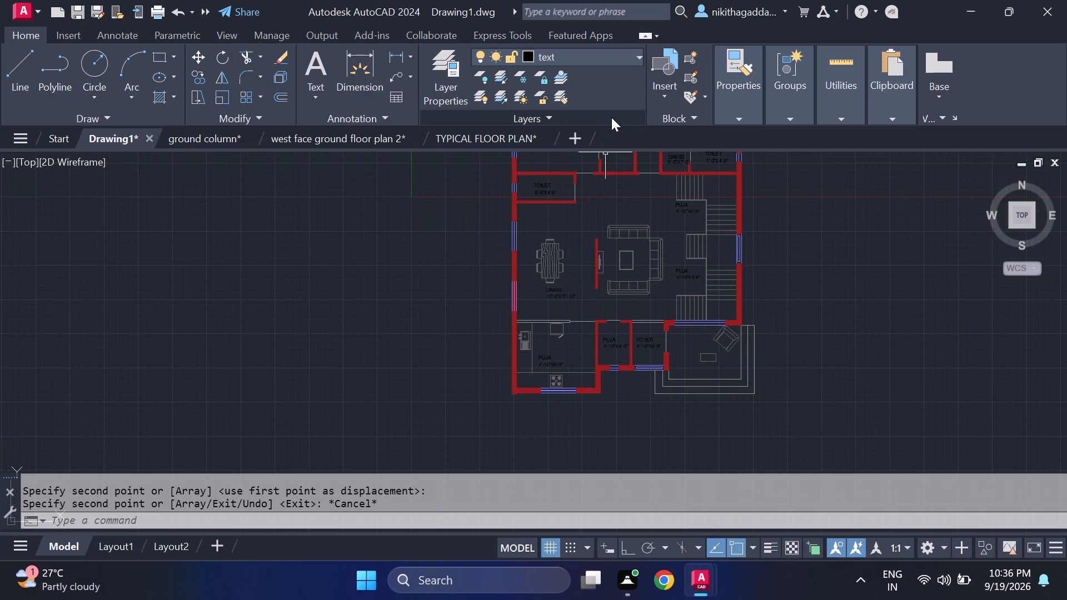
click(632, 56)
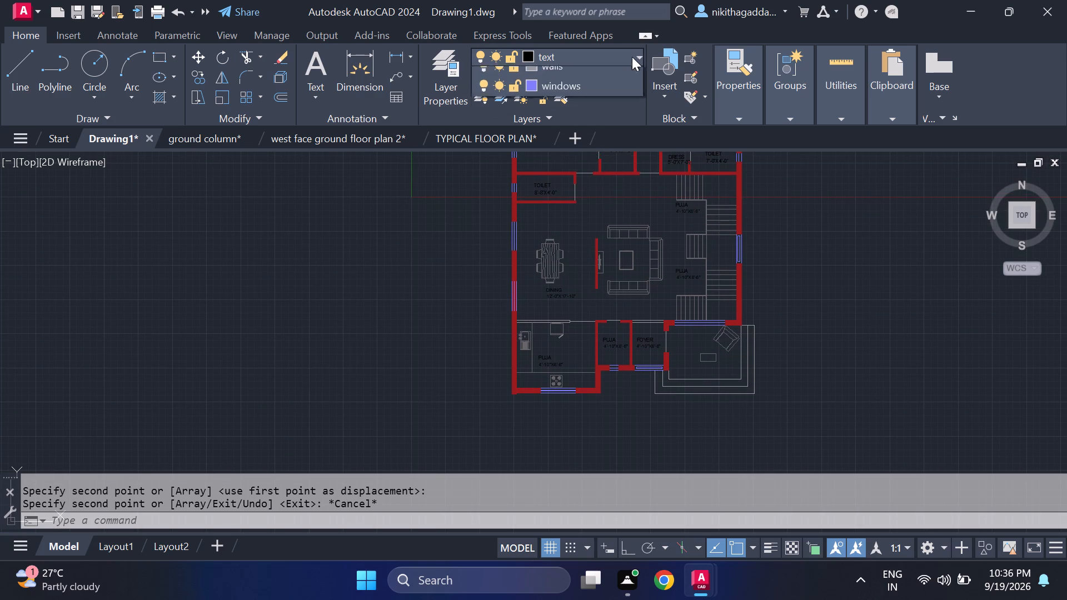
click(574, 199)
scroll(530, 287, up, 2)
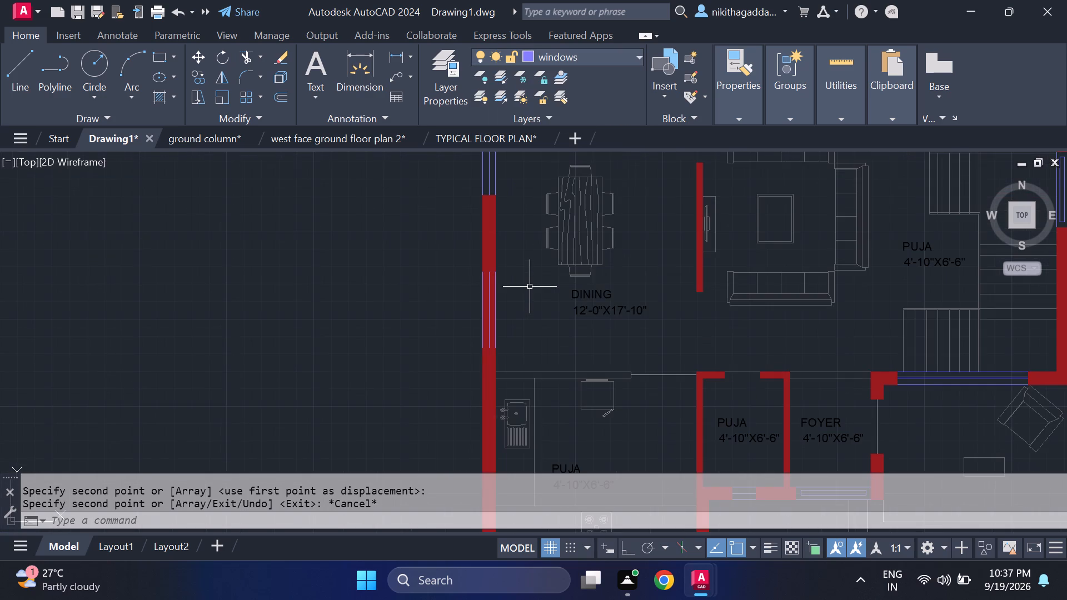
key(l)
key(Return)
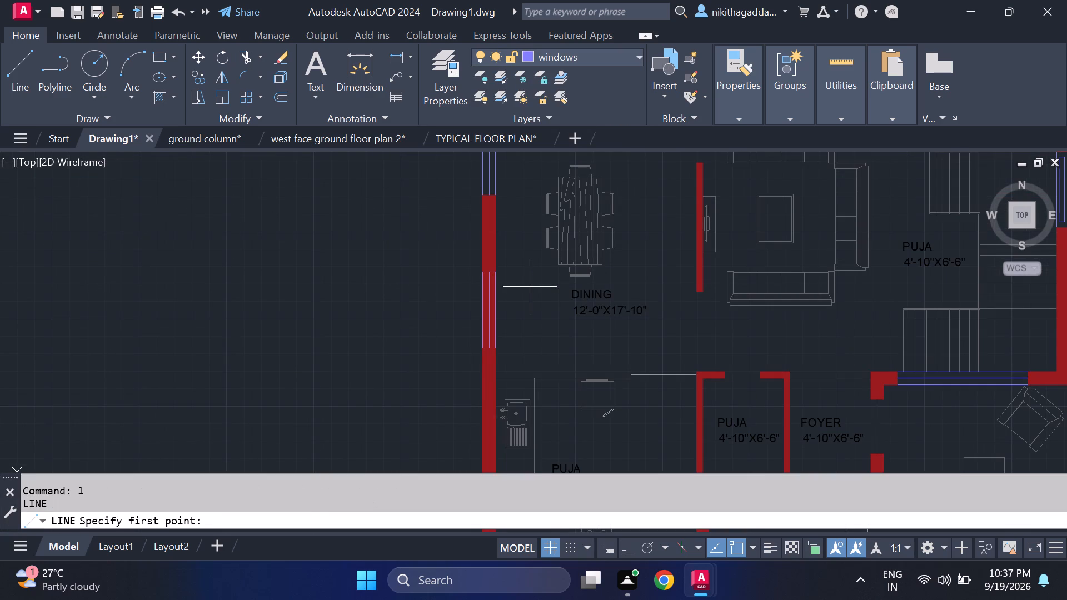
click(483, 271)
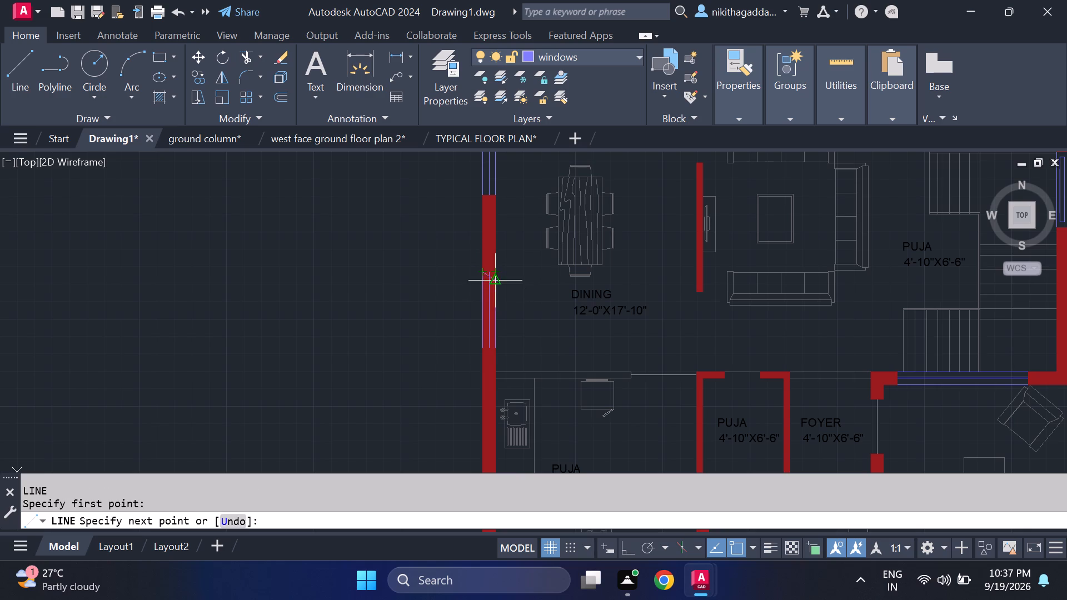
click(493, 272)
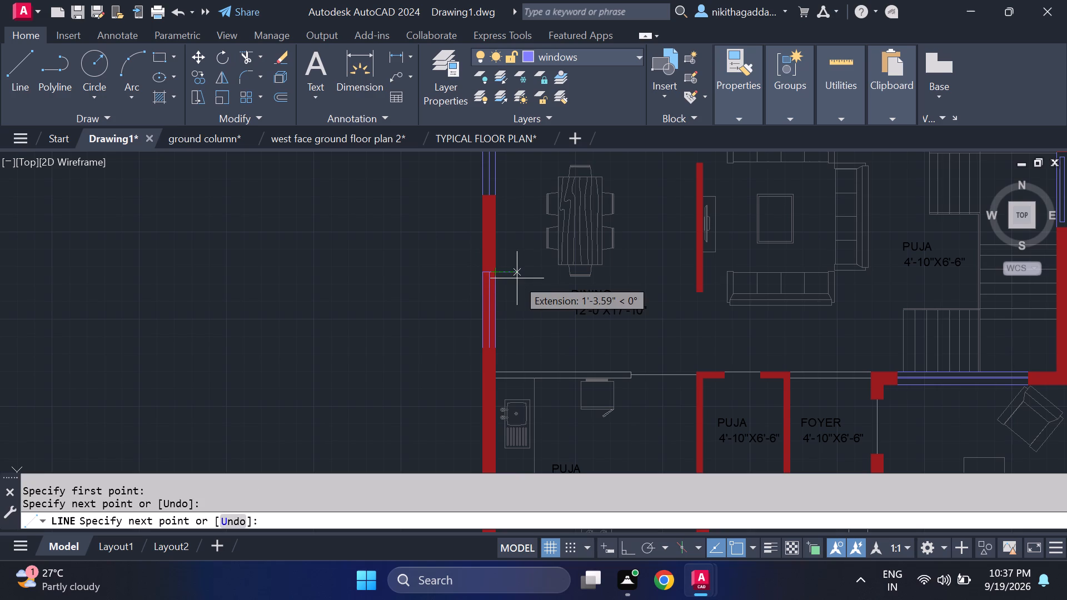
key(Escape)
key(space)
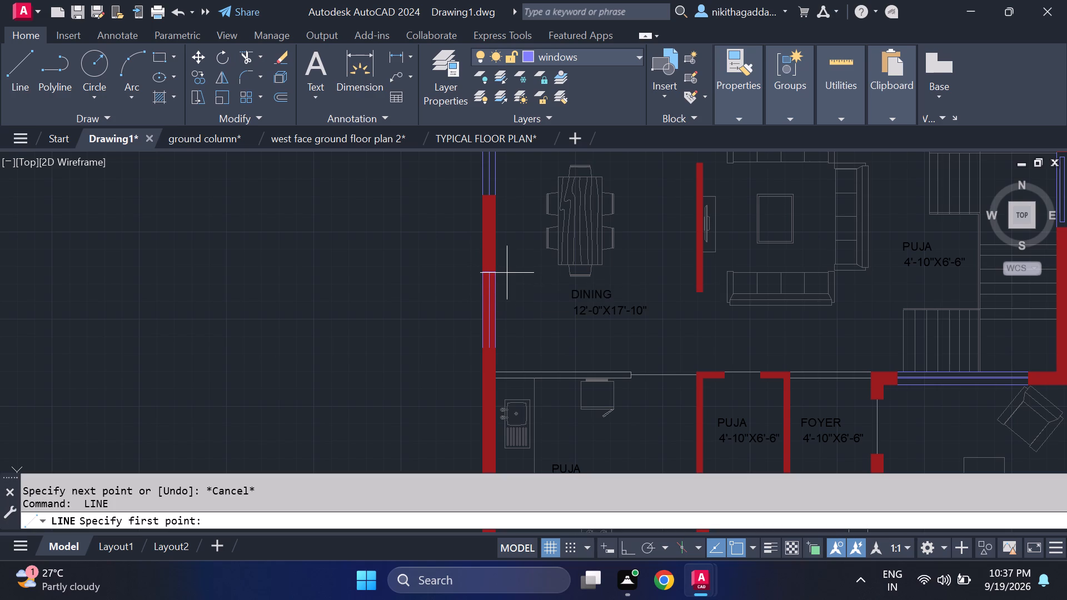
click(478, 346)
click(496, 350)
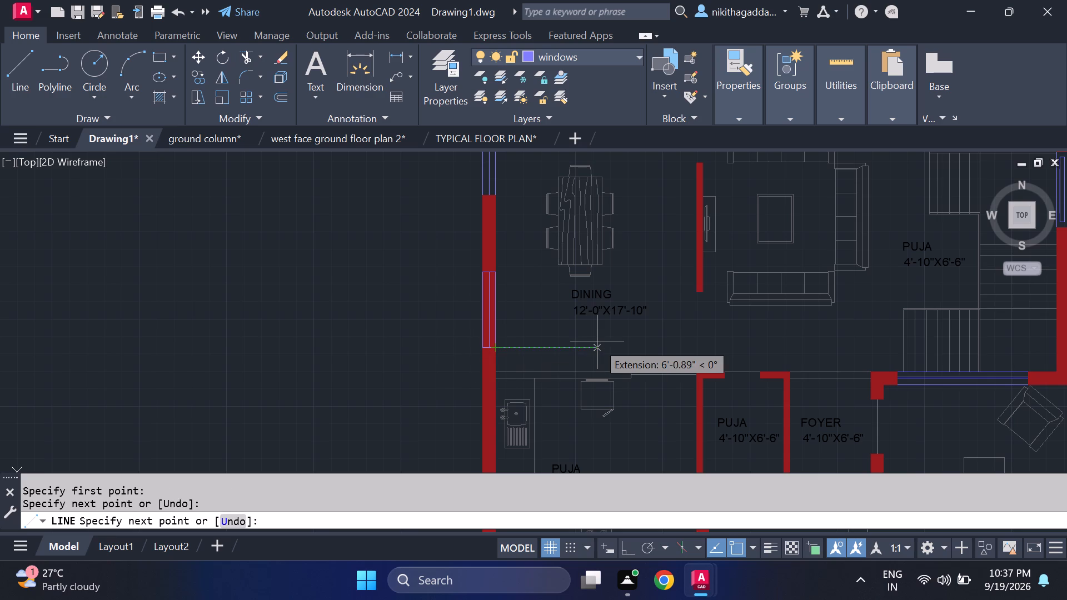
key(Escape)
Trim the red wall hatch out of the copied dining window opening on both sides of its middle line.
text(tr)
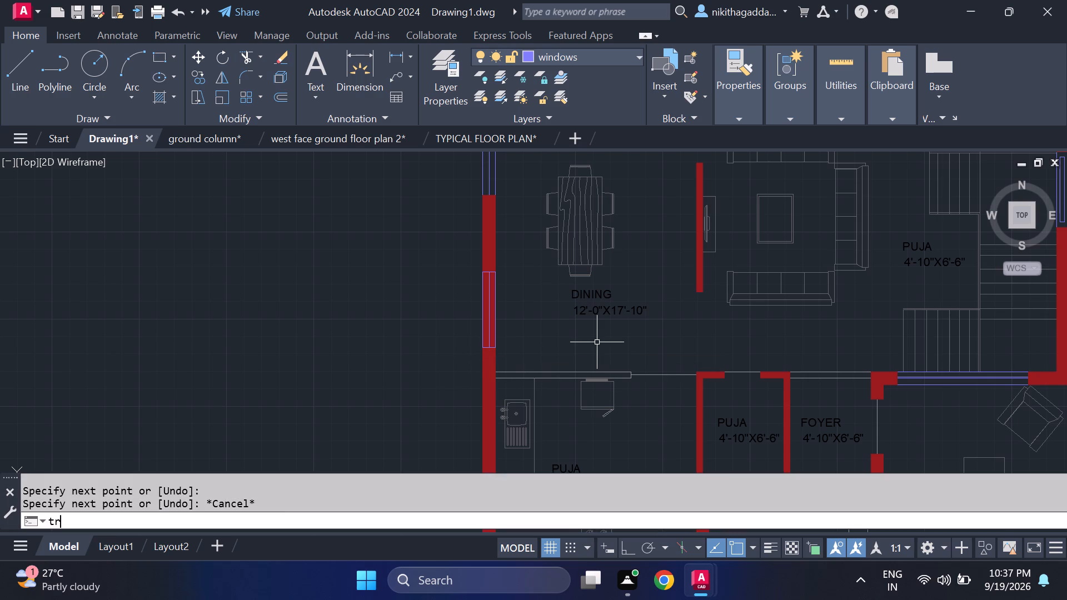
key(Return)
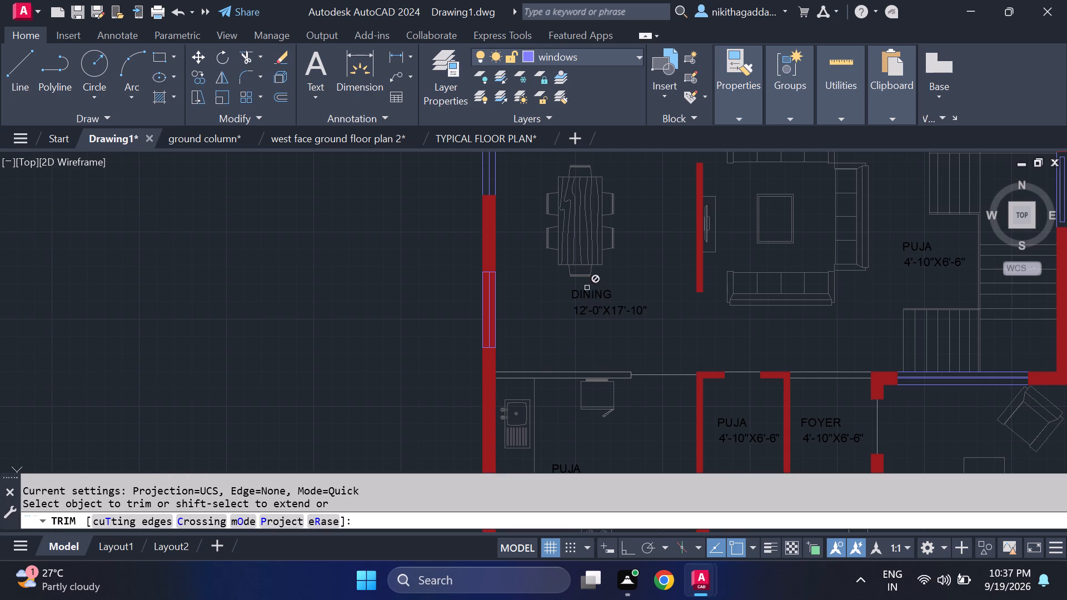
scroll(521, 307, up, 2)
click(429, 332)
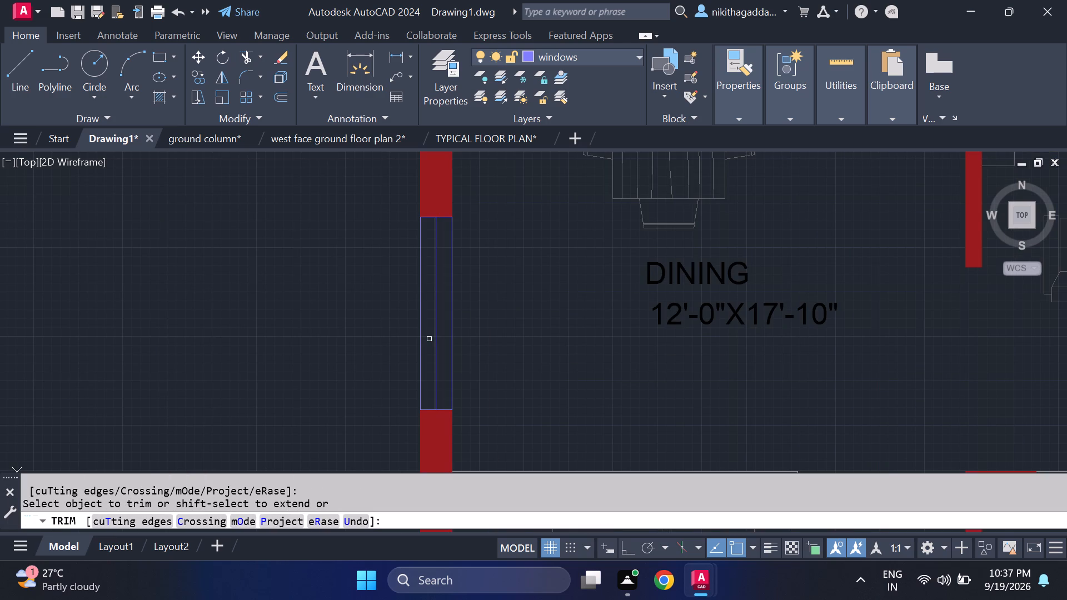
click(429, 331)
scroll(511, 329, down, 4)
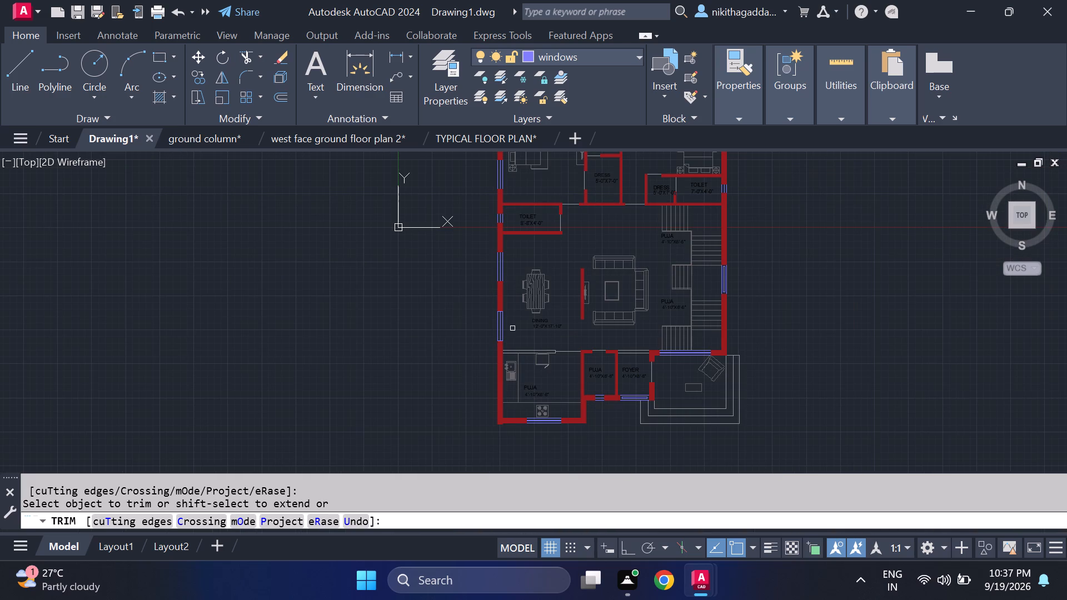
key(Escape)
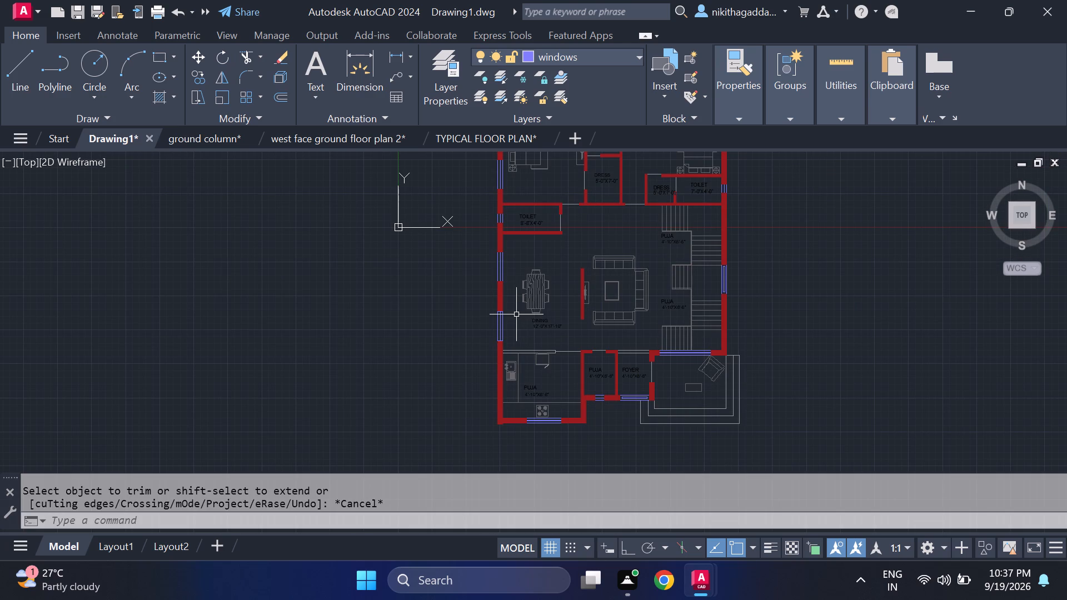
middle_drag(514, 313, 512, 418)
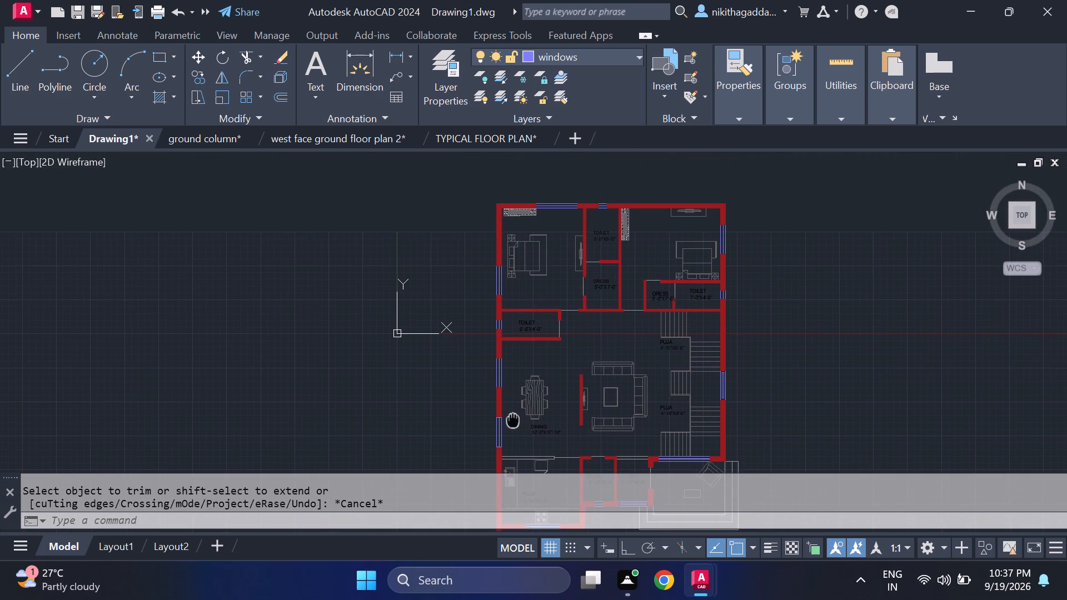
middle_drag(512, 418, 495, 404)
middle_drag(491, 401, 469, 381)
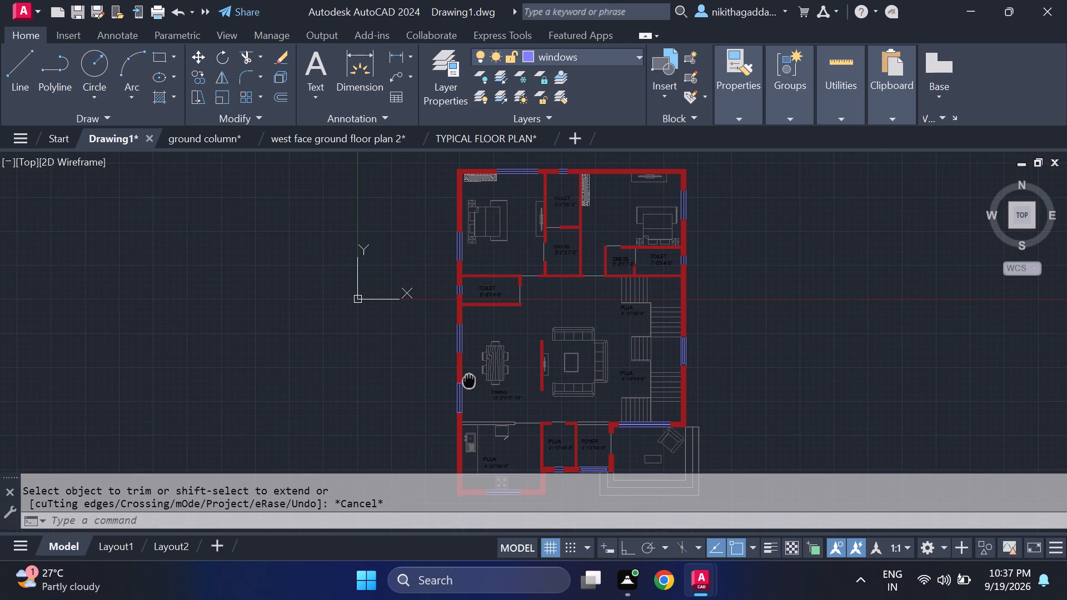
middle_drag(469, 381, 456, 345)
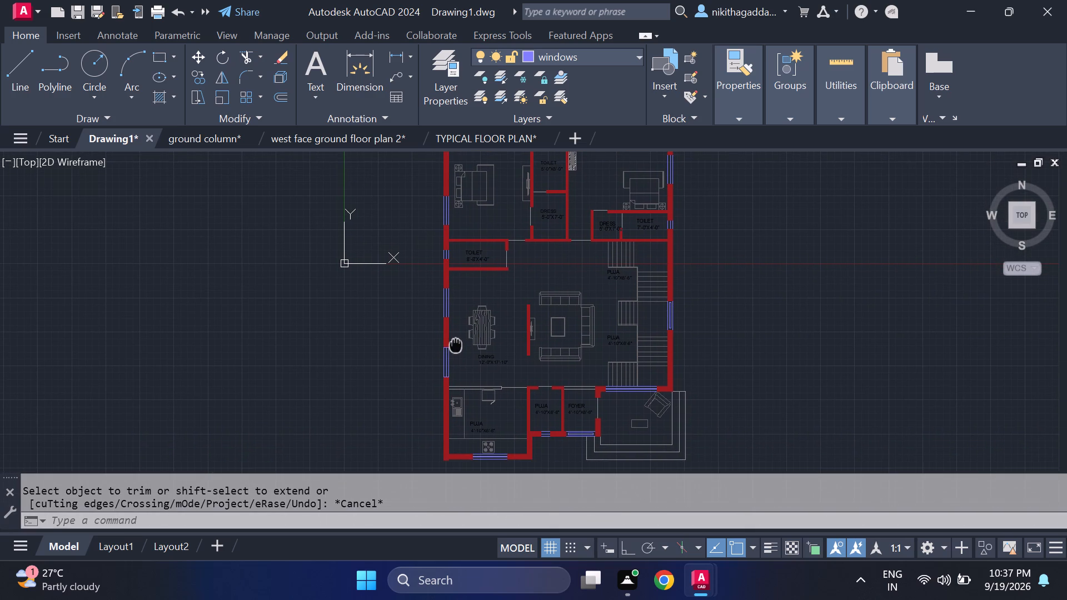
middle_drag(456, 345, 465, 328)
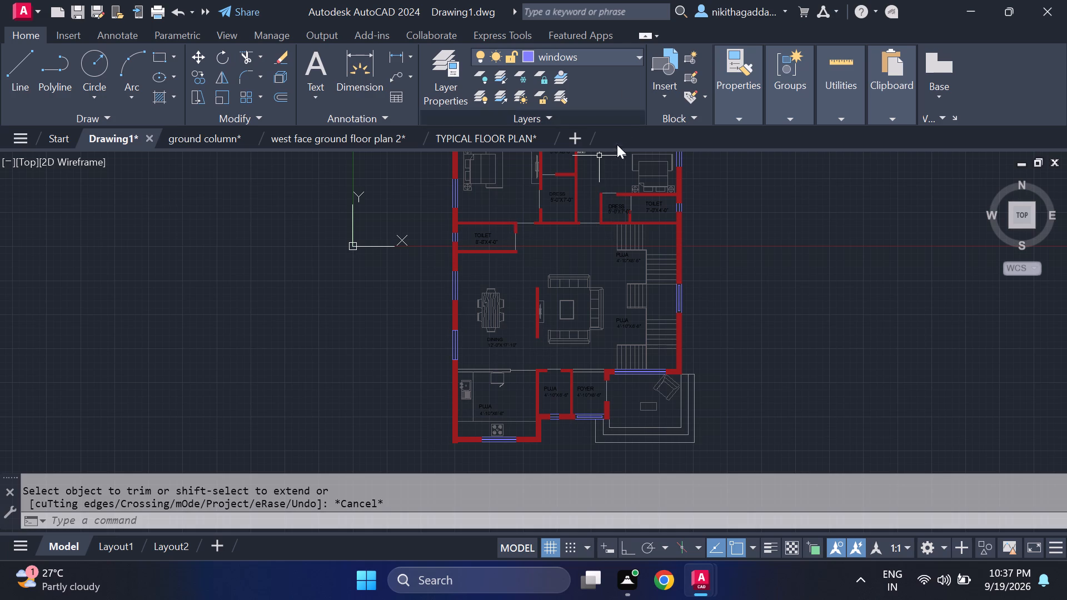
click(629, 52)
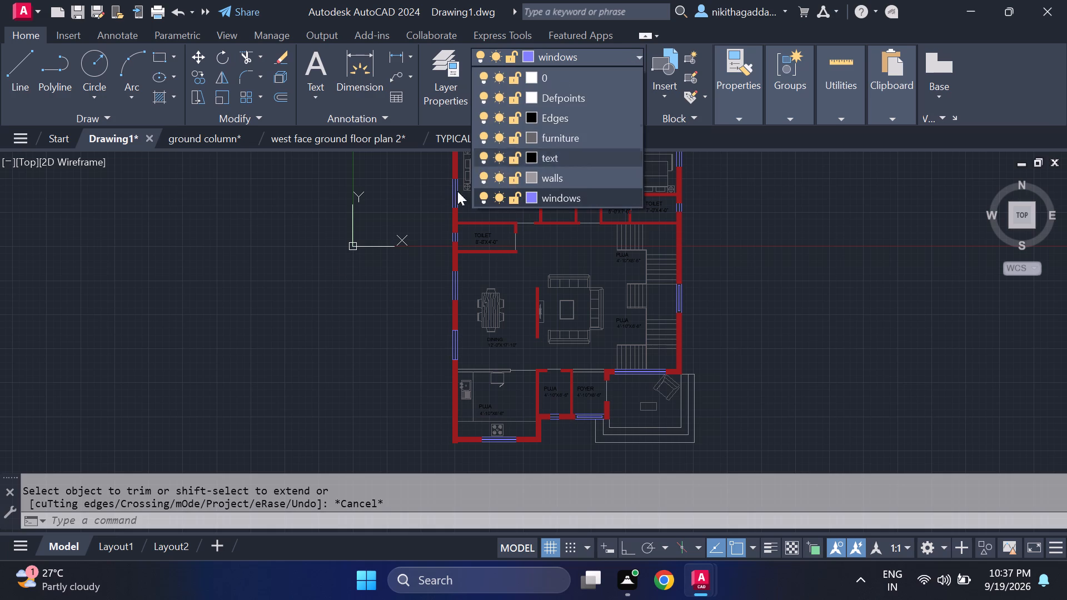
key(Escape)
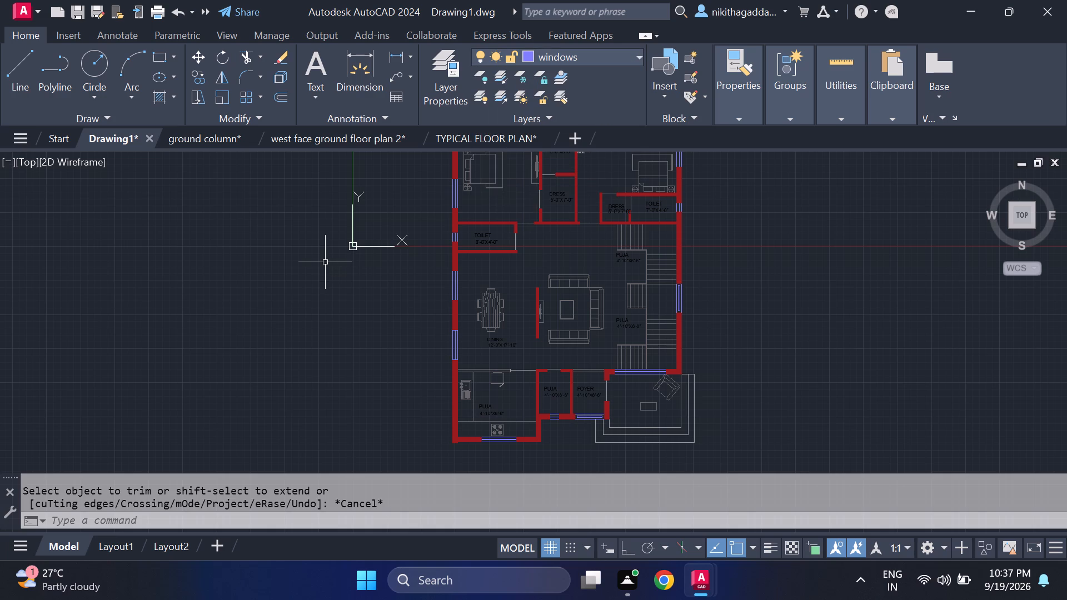
Set the current drawing colour to dark red, index colour 12.
text(col)
text(ors)
key(Return)
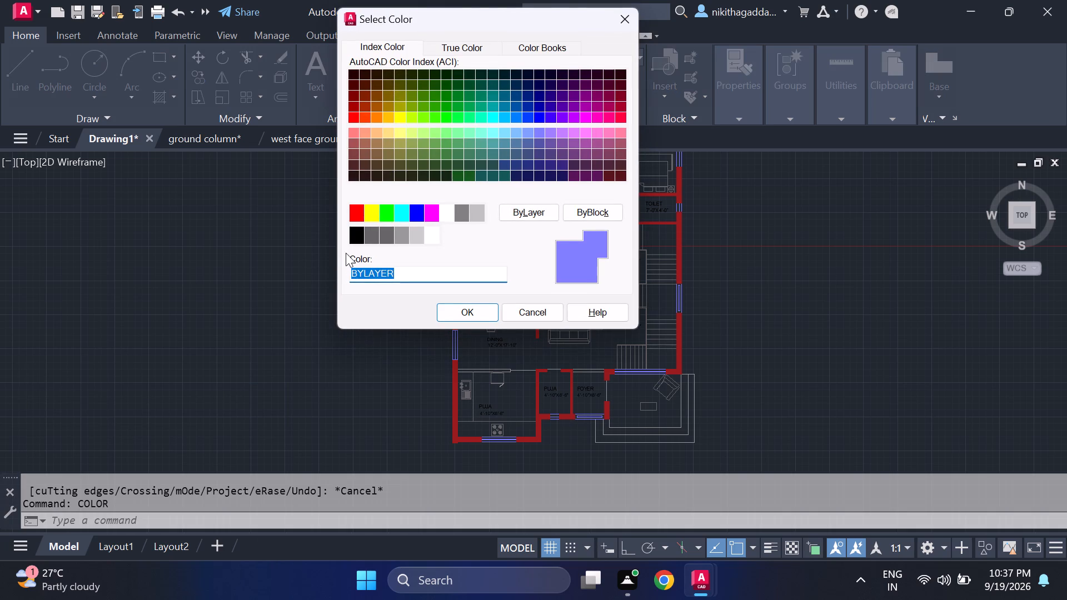
click(352, 107)
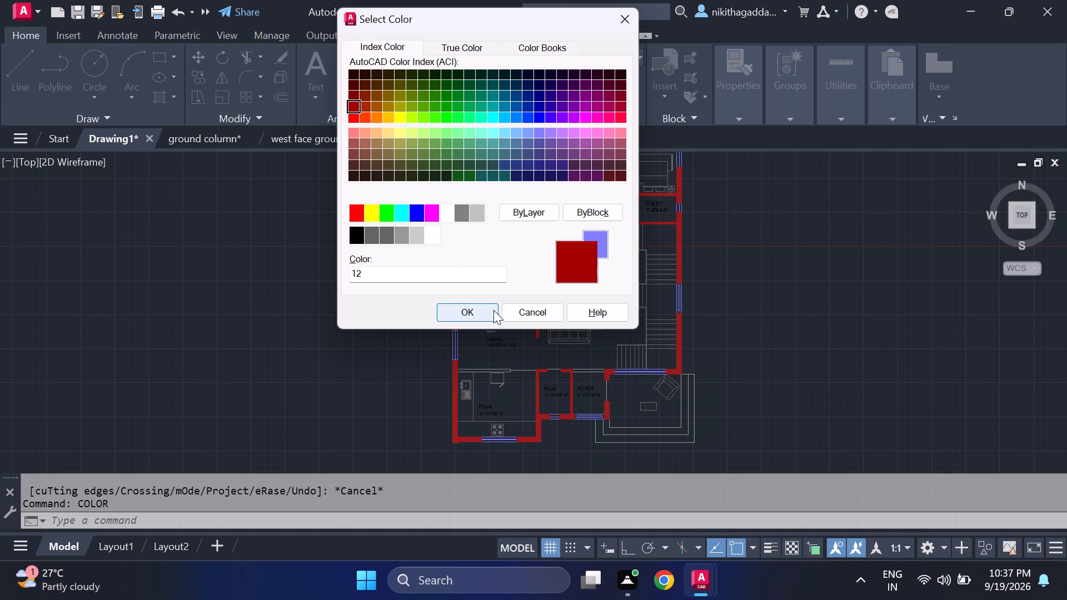
click(493, 310)
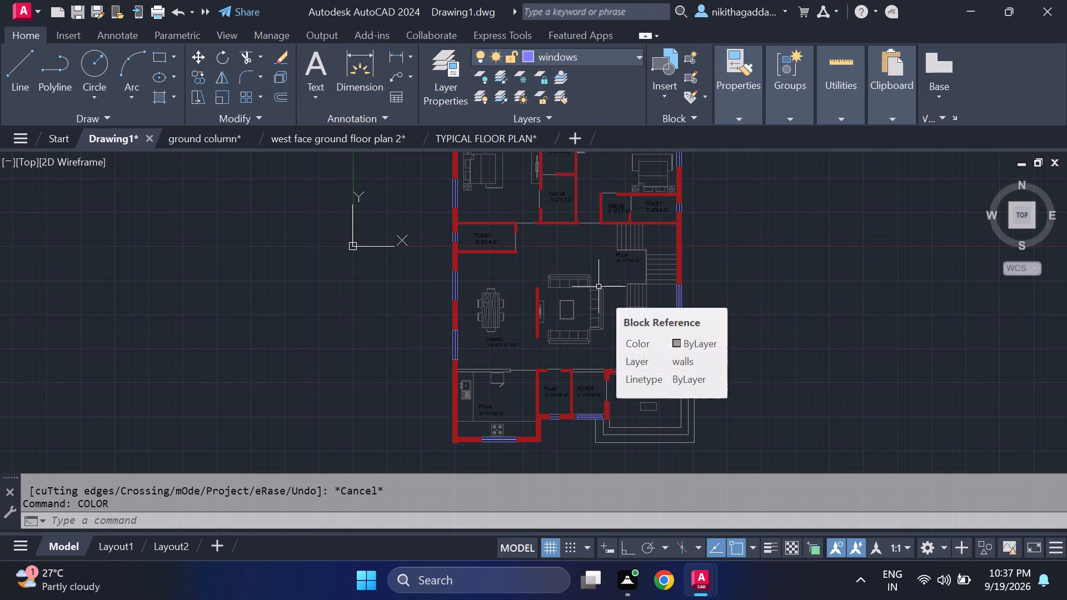
Draw a dark red stair direction line from the south flight's treads east, about 18'-8" north, and about 4'-6" west into the north flight.
key(l)
key(Return)
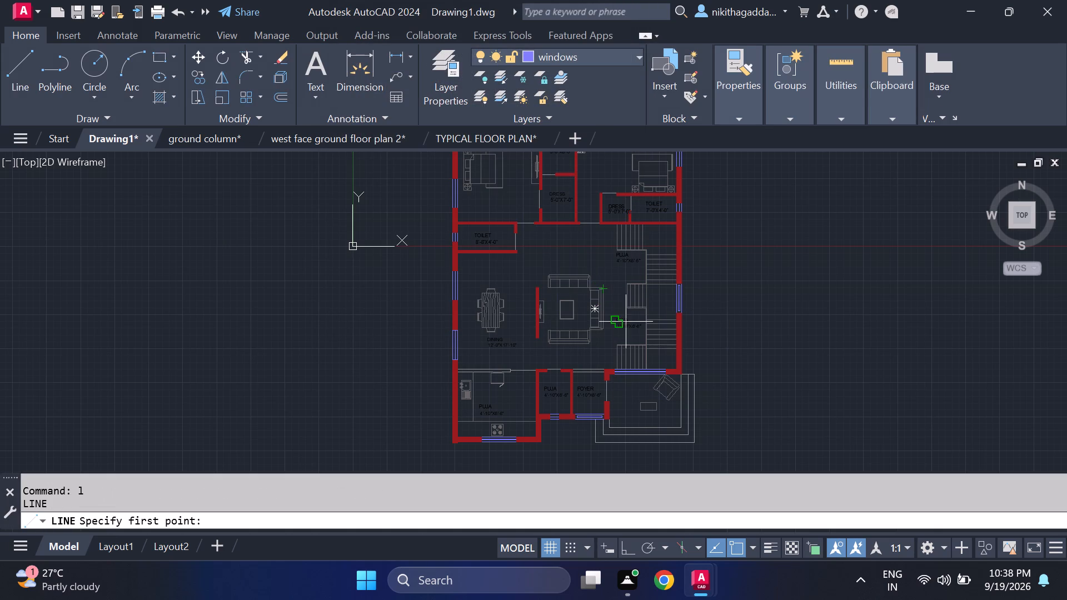
scroll(636, 319, up, 1)
scroll(629, 382, up, 2)
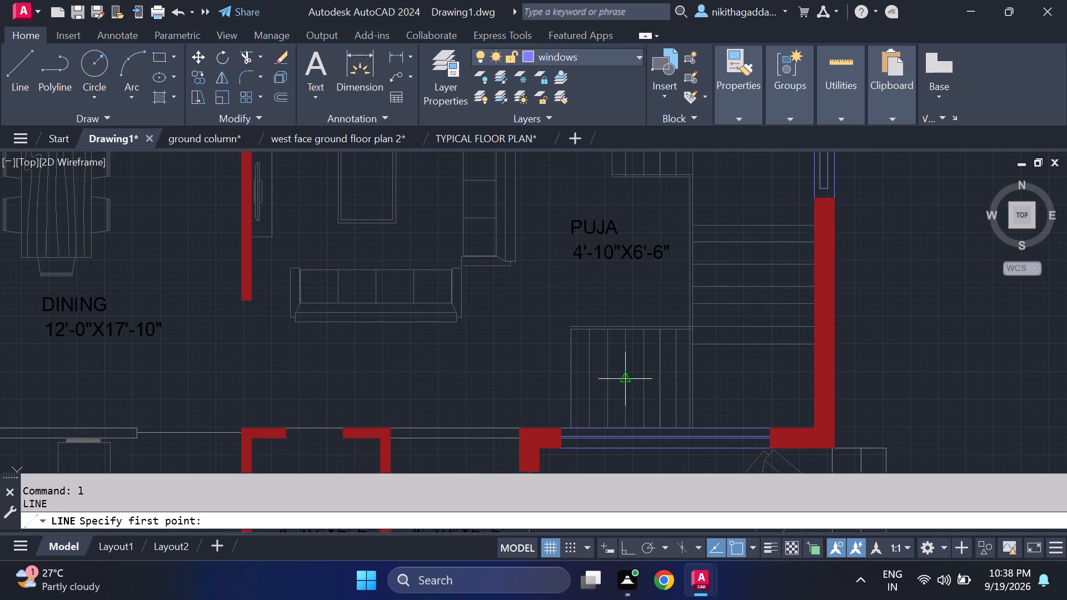
click(610, 379)
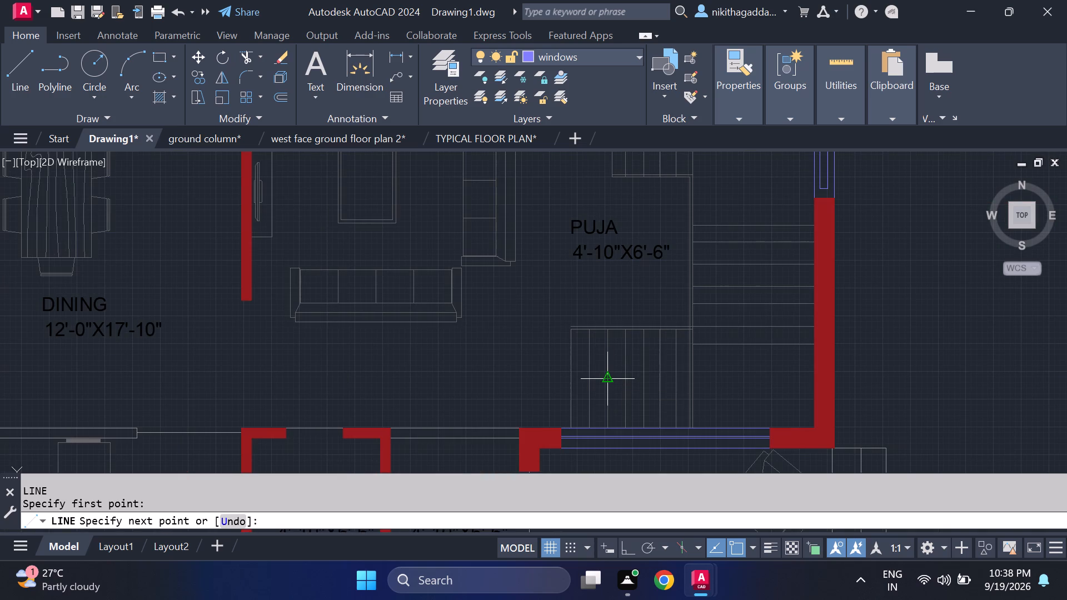
click(755, 375)
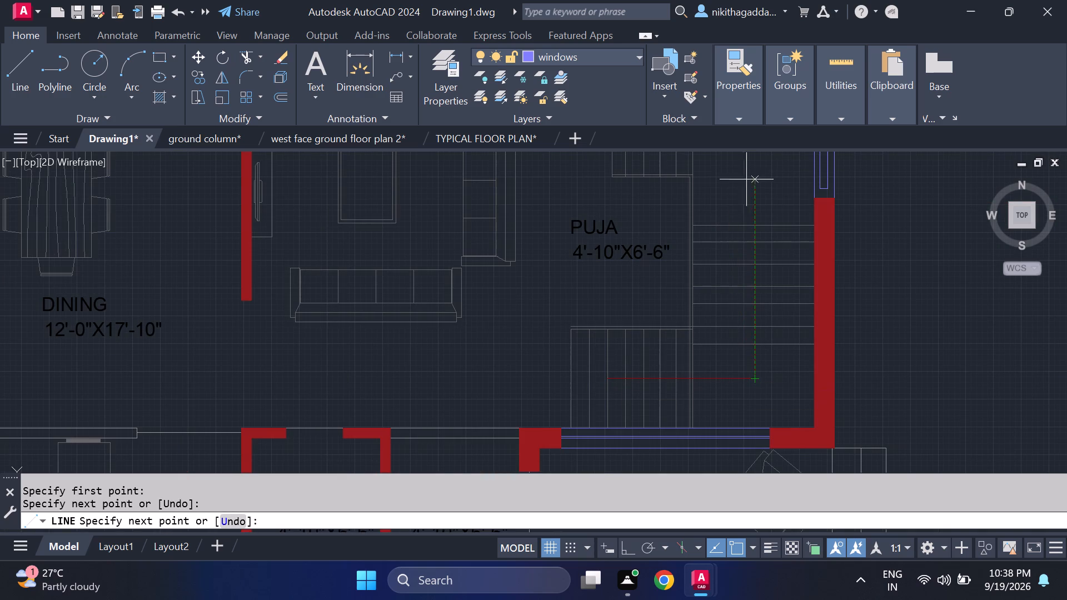
scroll(753, 196, down, 1)
middle_drag(753, 196, 778, 298)
middle_drag(786, 177, 794, 326)
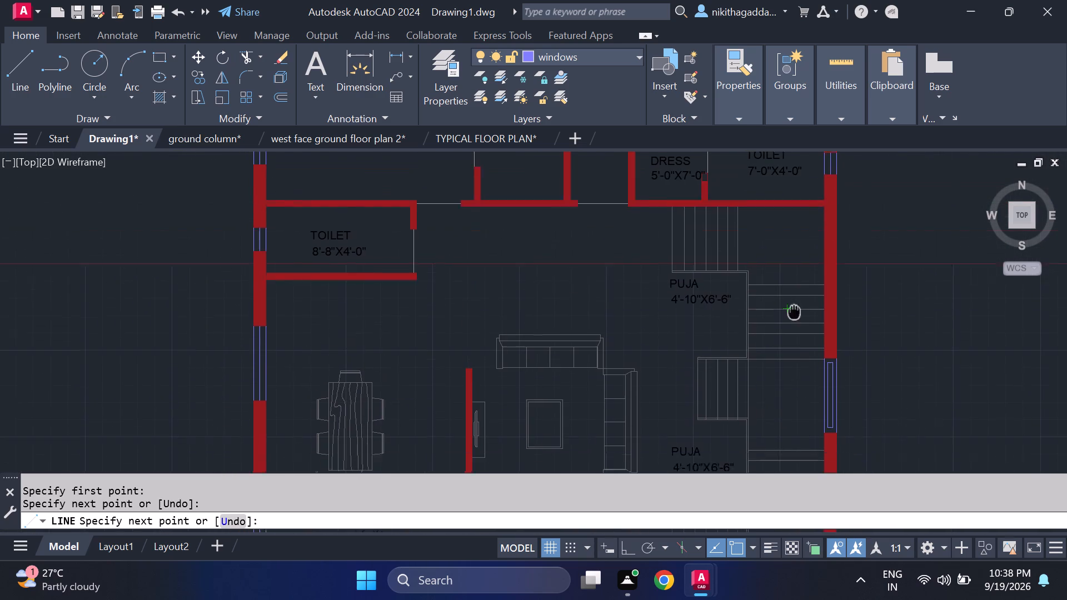
middle_drag(794, 326, 793, 330)
key(F8)
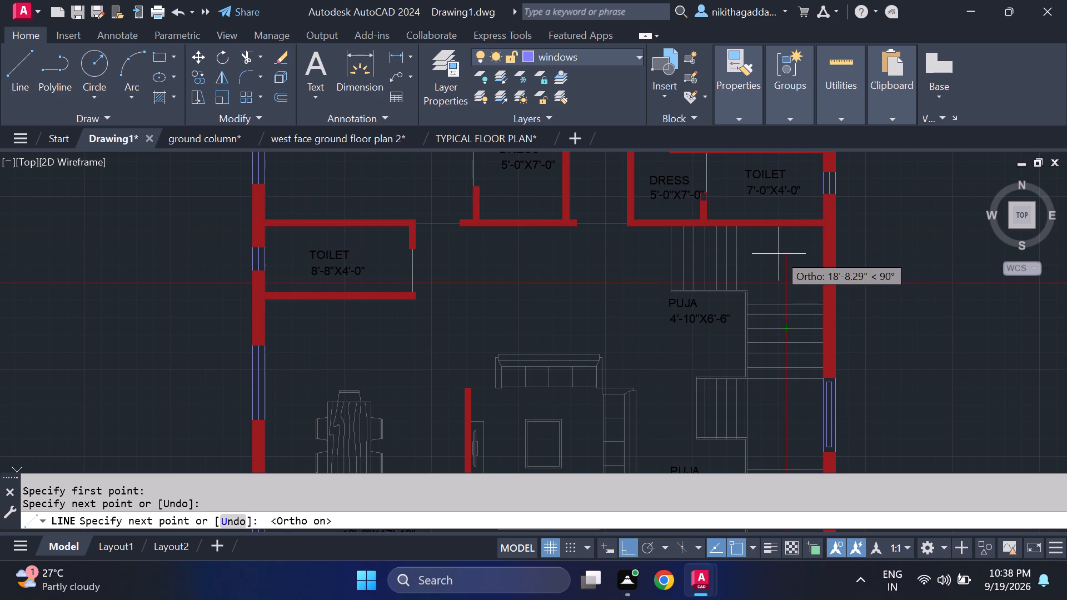
click(781, 254)
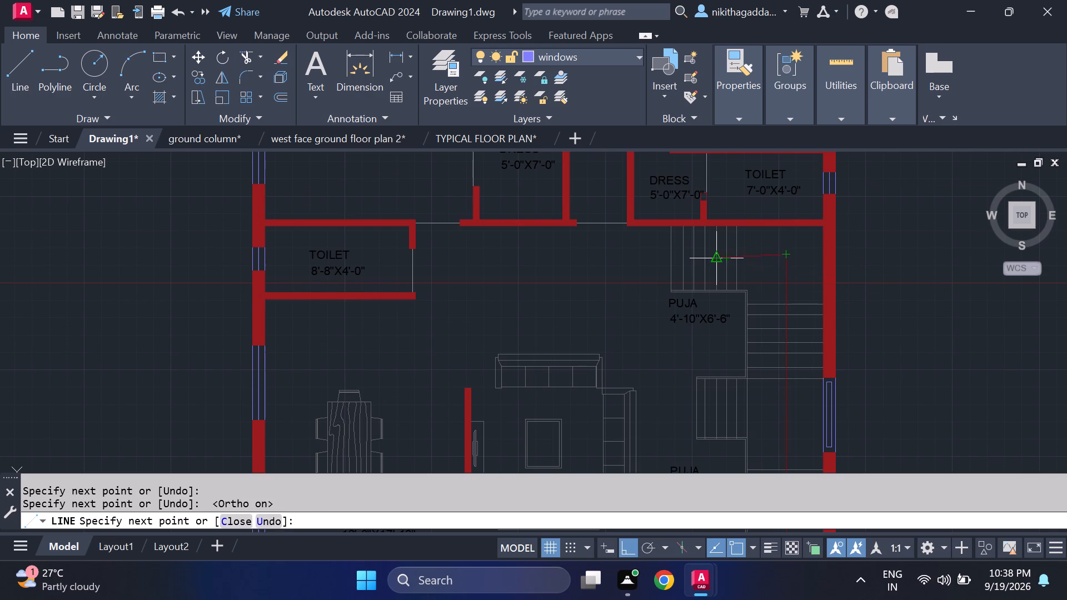
scroll(725, 258, up, 2)
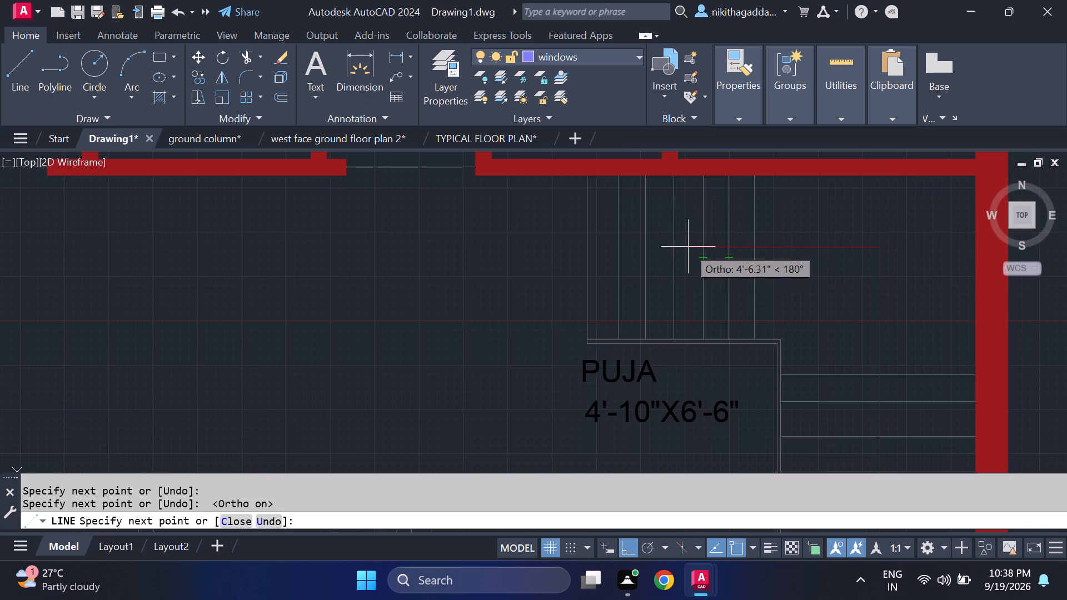
click(688, 247)
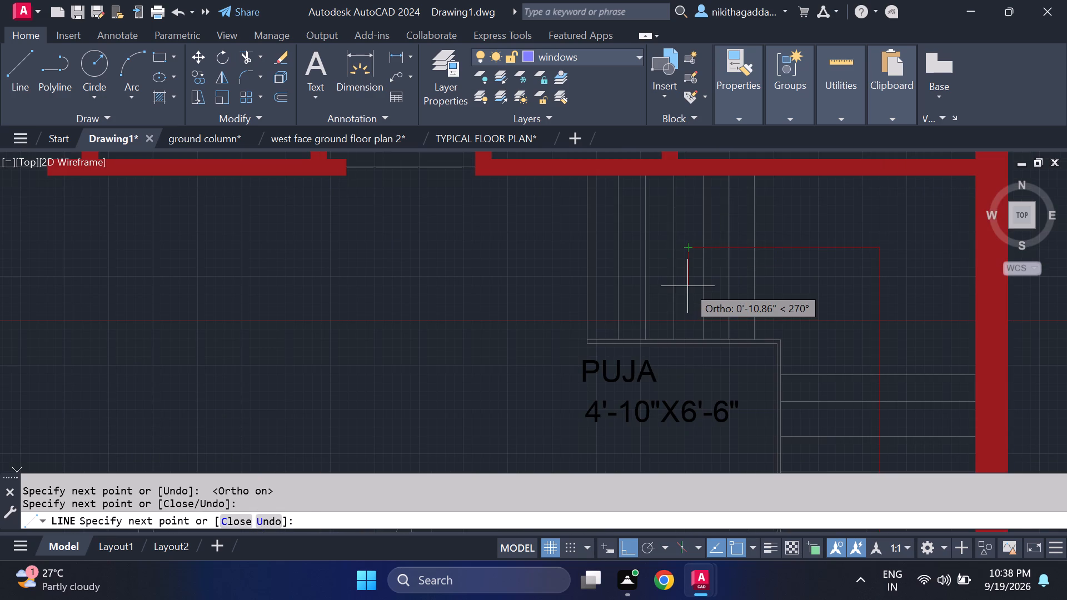
key(Escape)
Draw a two-stroke arrowhead at the direction line's west end in the south stair flight.
scroll(718, 192, down, 4)
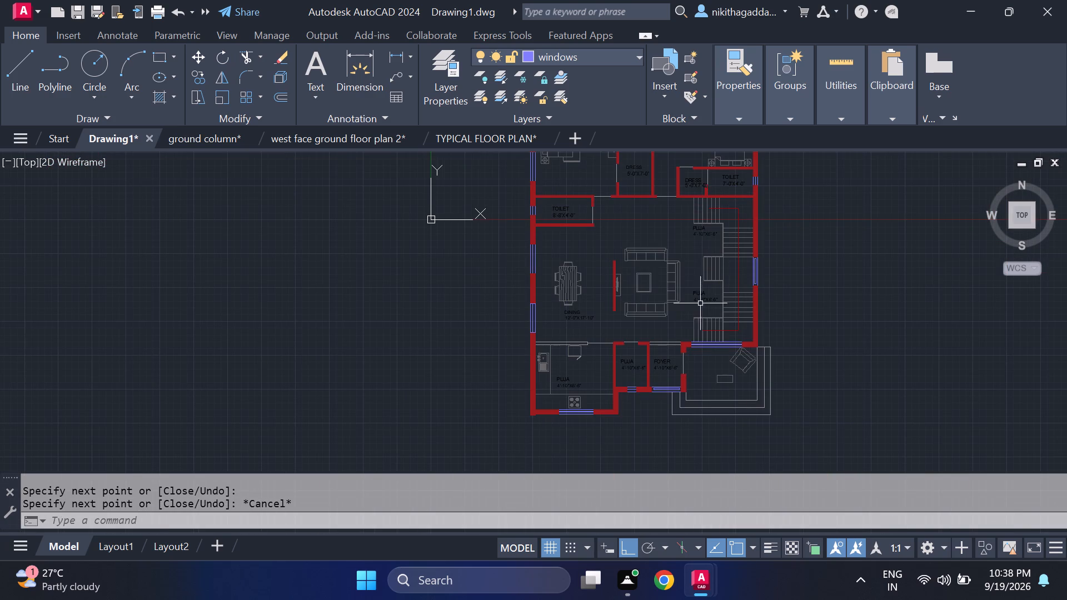
scroll(712, 329, up, 4)
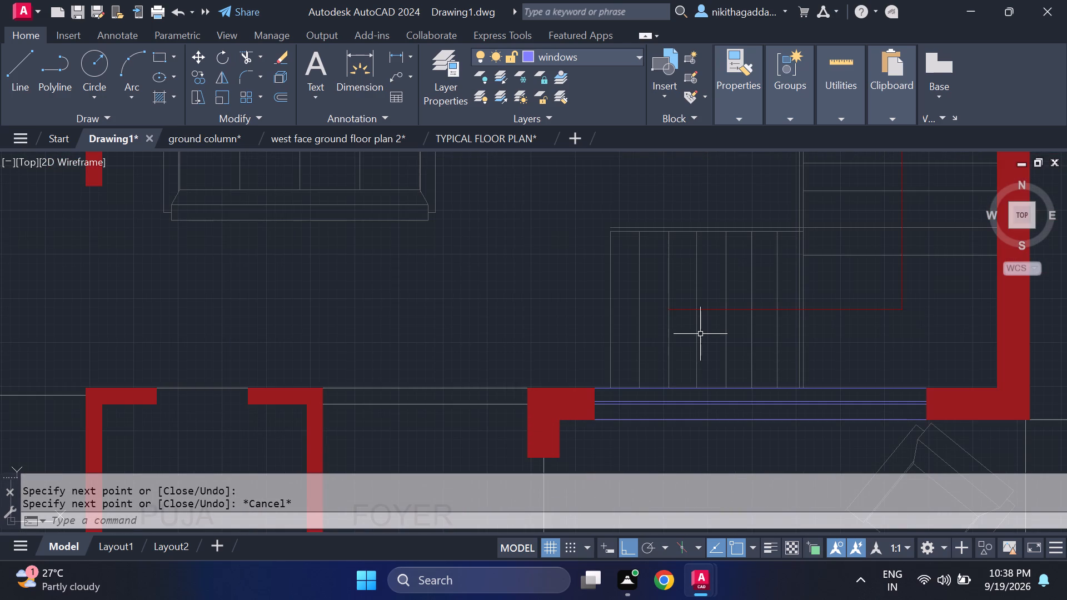
key(l)
key(Return)
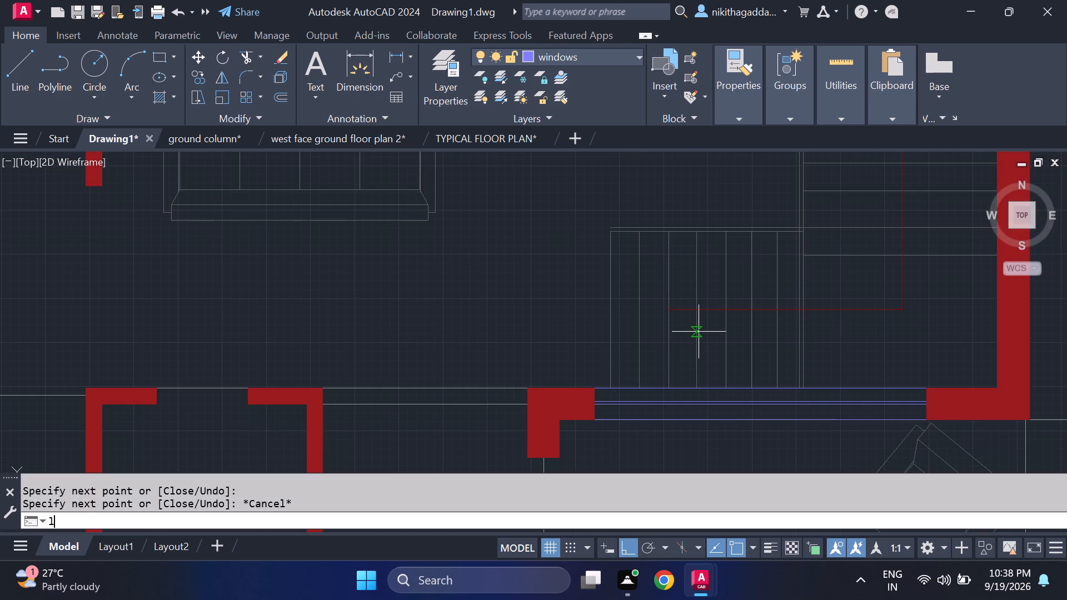
key(F8)
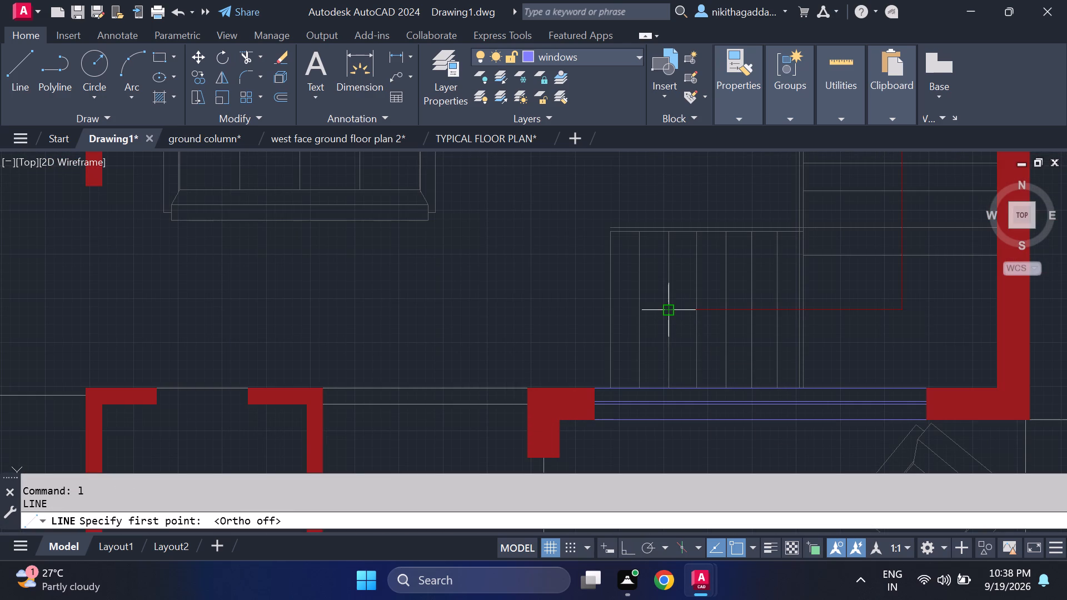
click(667, 312)
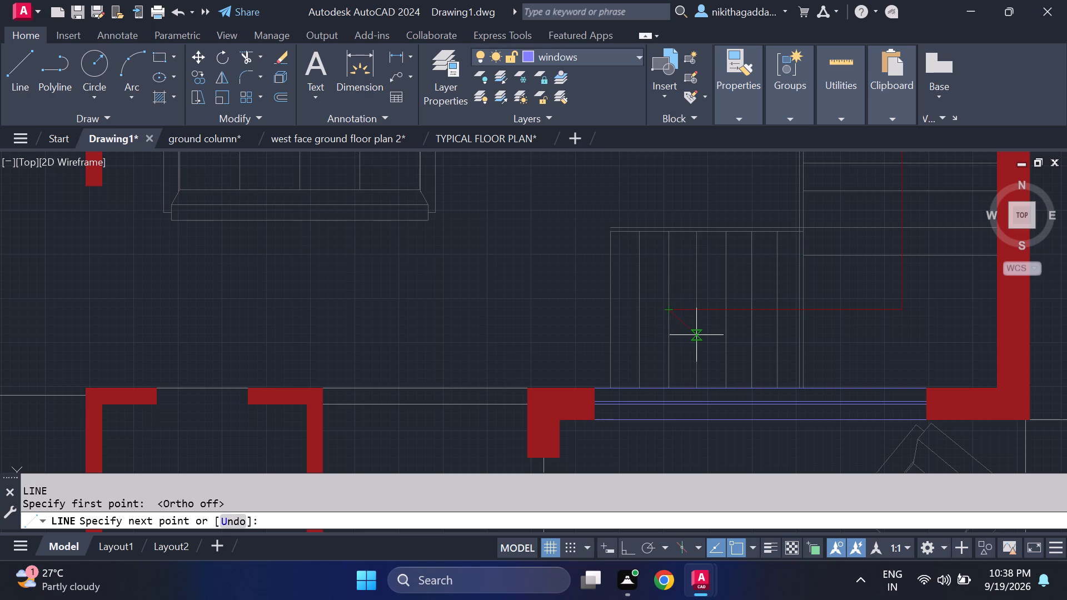
click(697, 335)
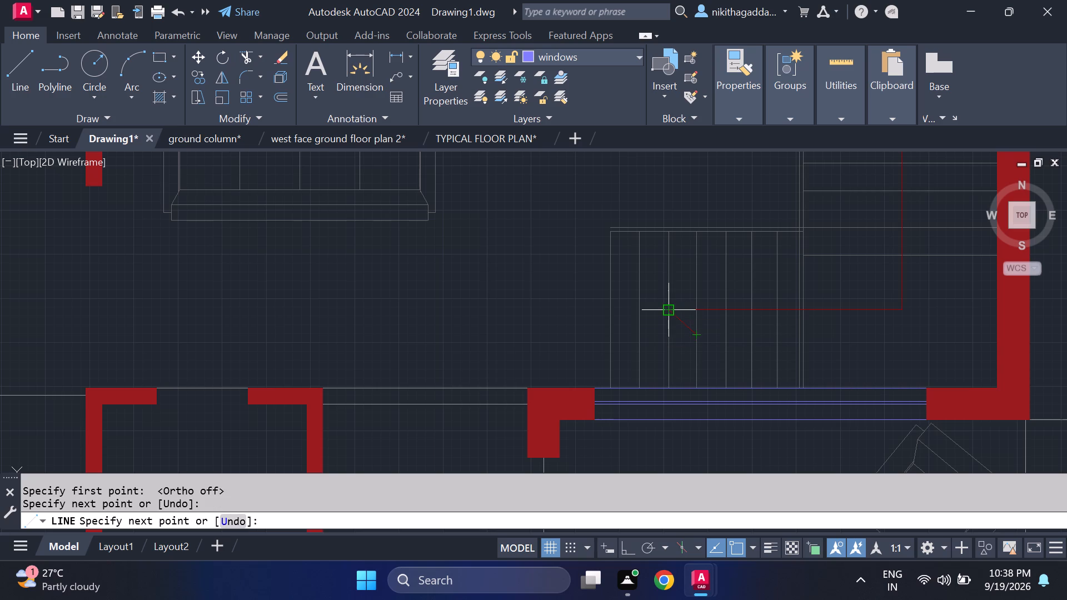
scroll(674, 308, up, 3)
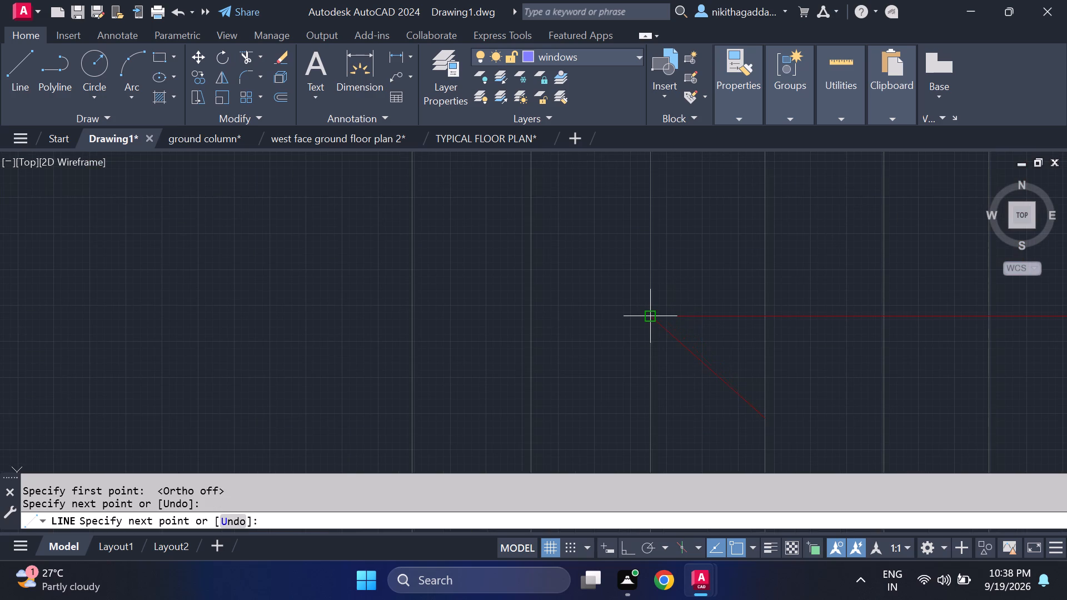
click(651, 314)
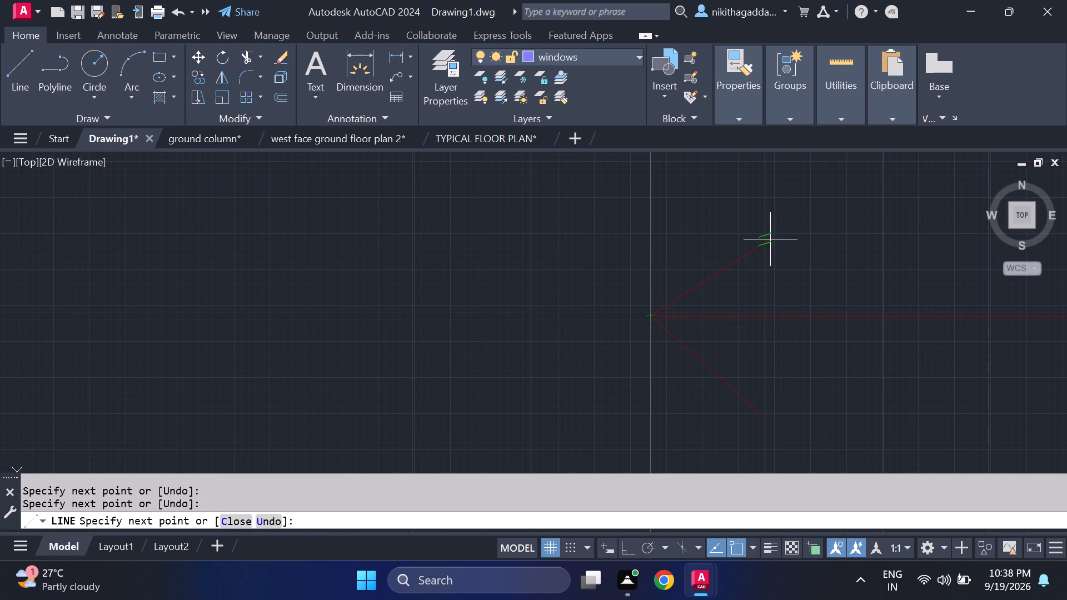
click(767, 239)
scroll(802, 281, down, 4)
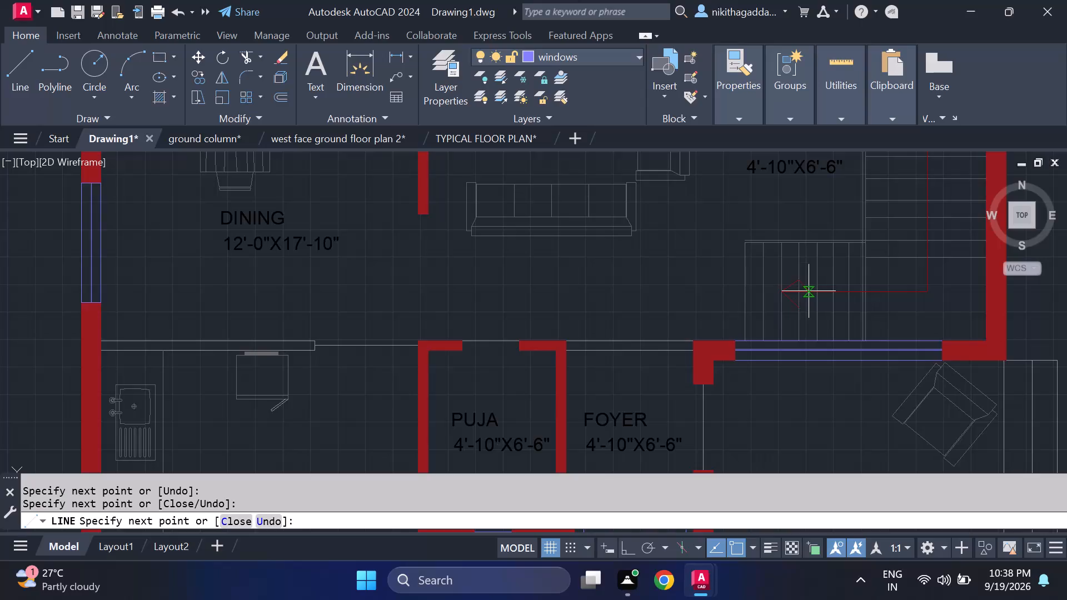
key(Escape)
Draw a two-stroke arrowhead at the direction line's west end in the north stair flight.
scroll(830, 207, down, 1)
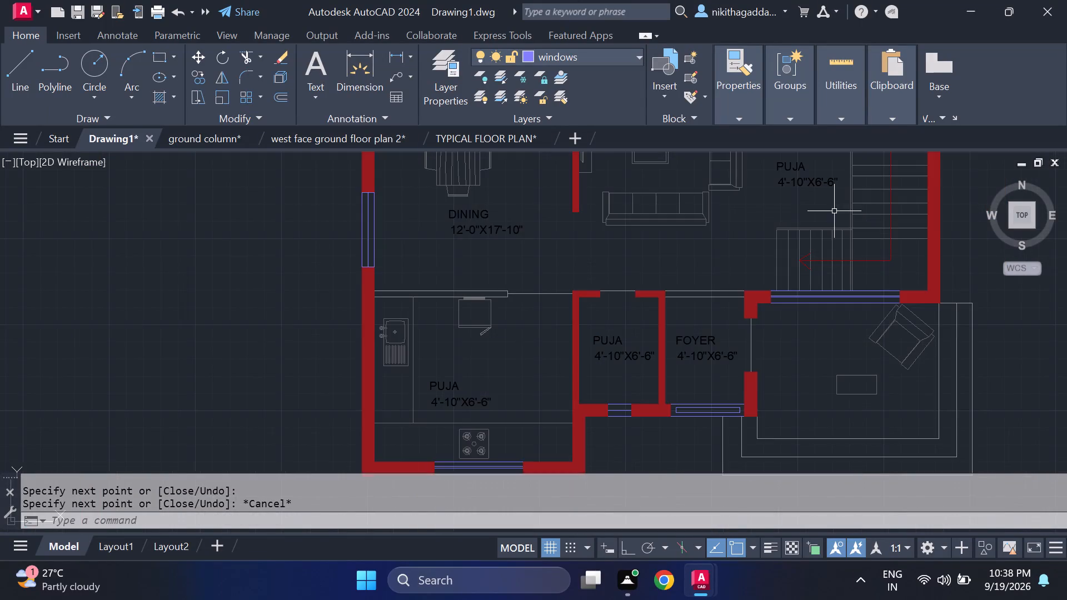
scroll(842, 219, down, 1)
middle_drag(842, 219, 816, 303)
middle_drag(849, 247, 851, 254)
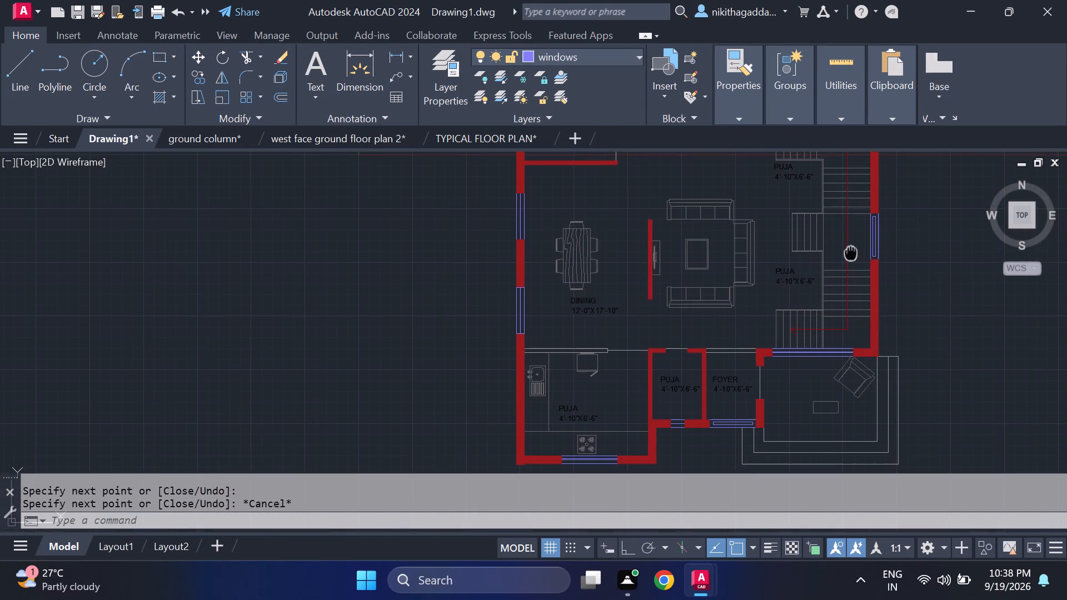
middle_drag(851, 254, 875, 350)
scroll(844, 241, up, 3)
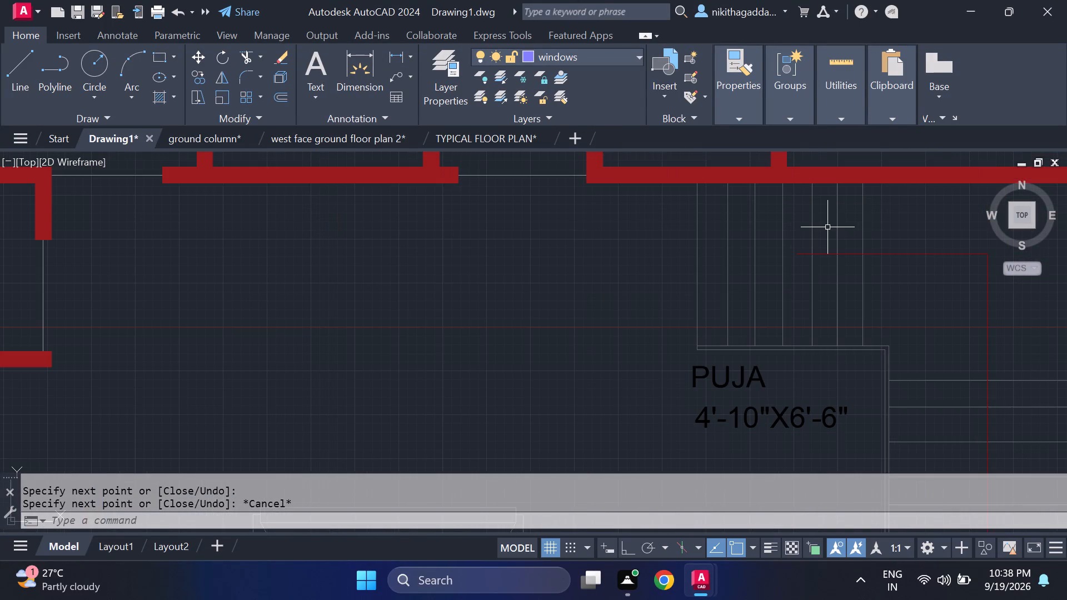
key(l)
key(Return)
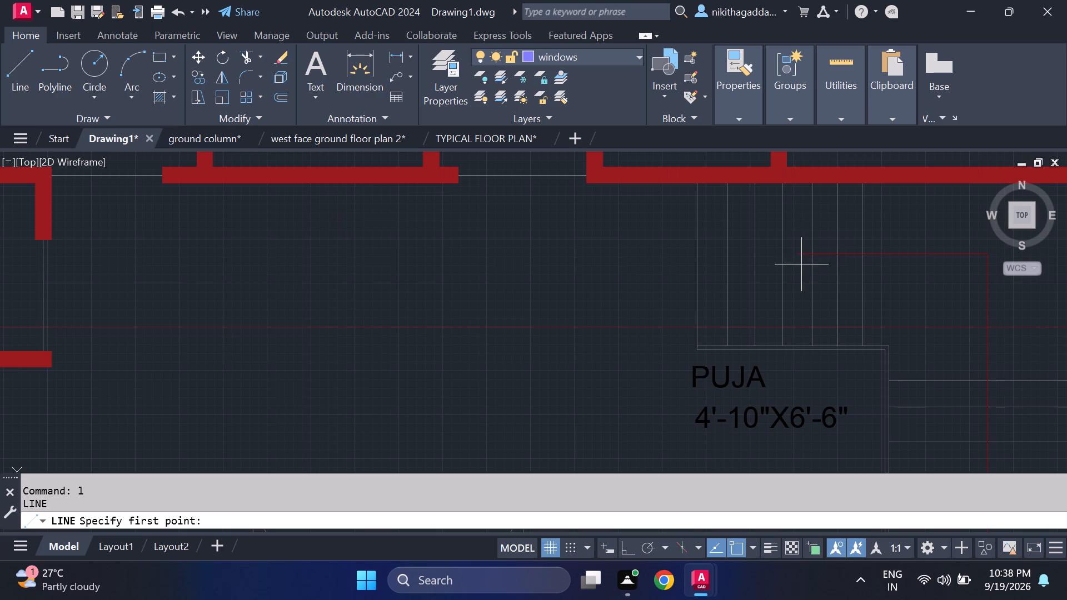
click(792, 253)
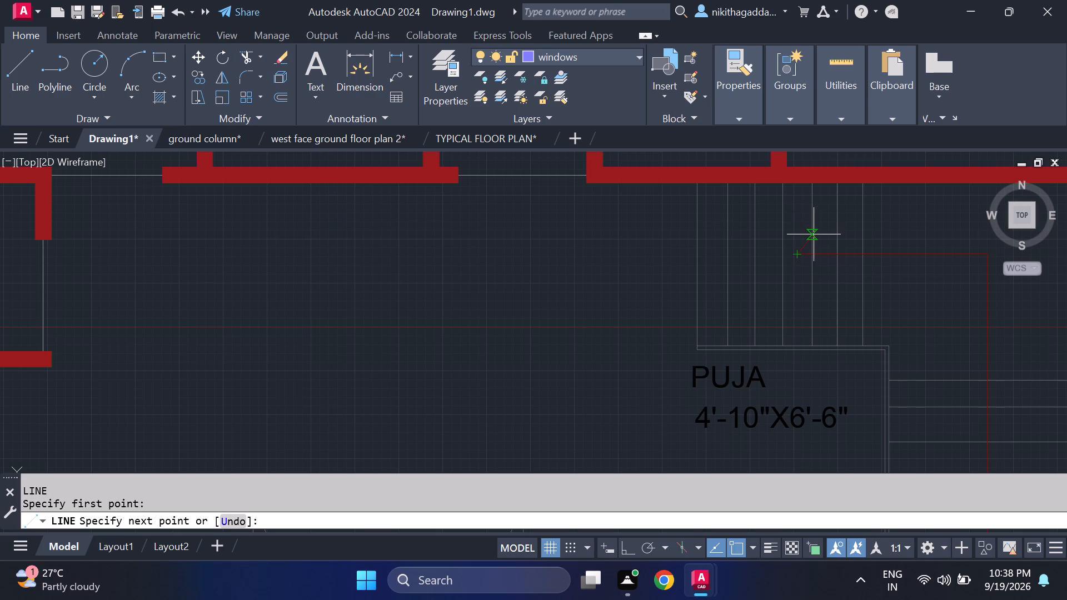
click(811, 237)
key(Escape)
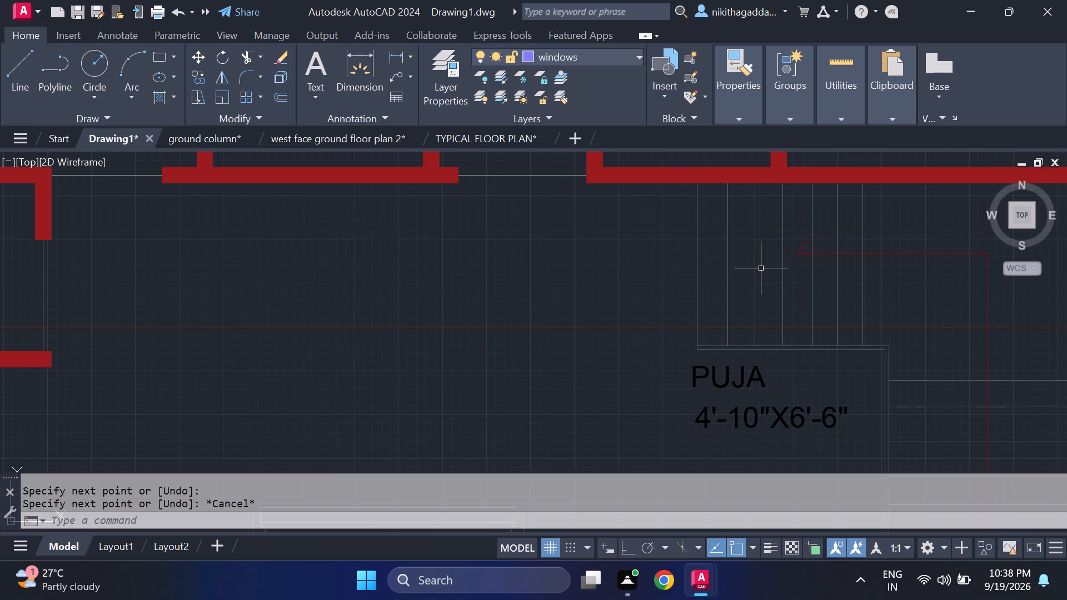
key(space)
scroll(774, 264, up, 2)
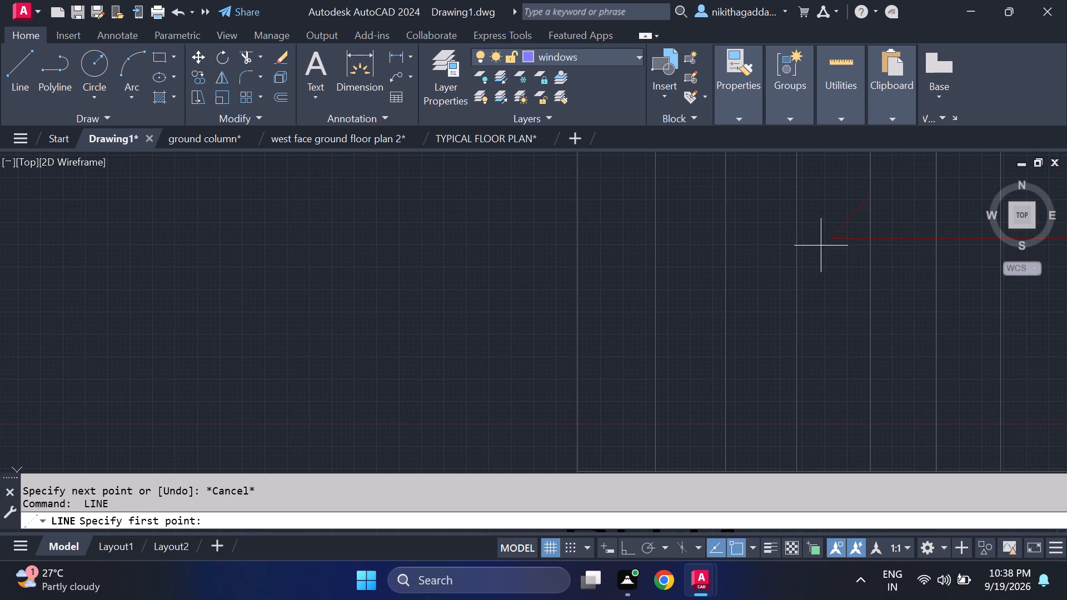
click(834, 239)
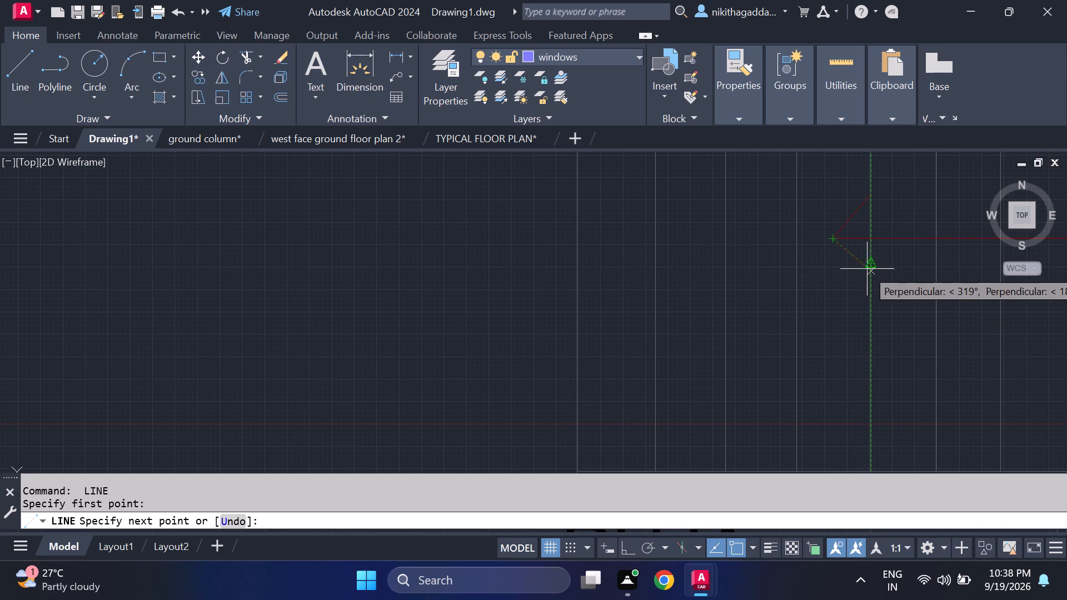
click(871, 269)
key(Escape)
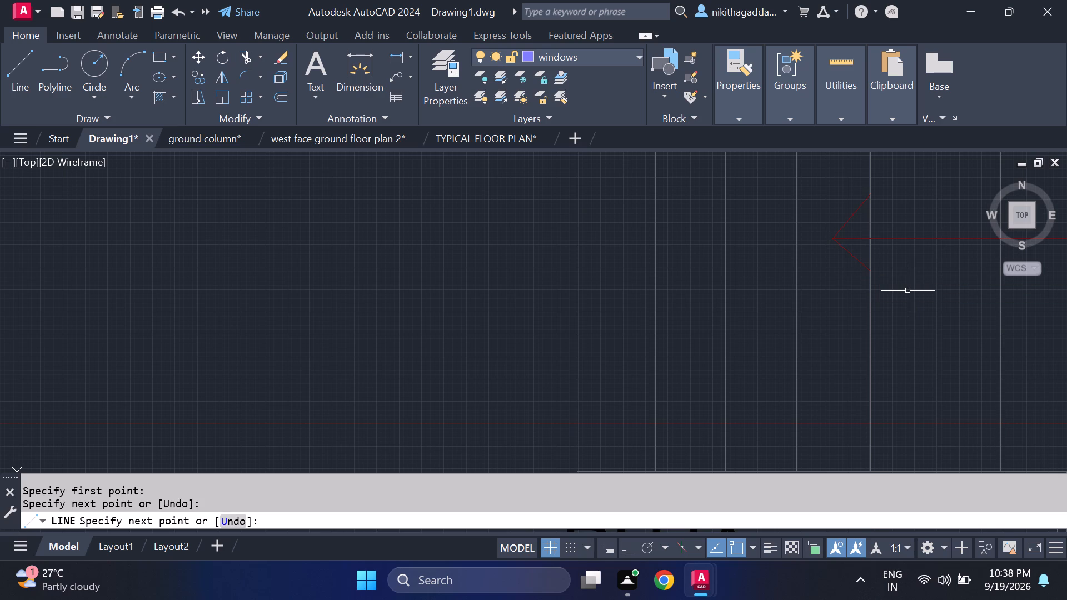
Draw a dark red horizontal line from the vertical stair direction line west through the middle flight, ending just past its last tread.
scroll(886, 307, down, 5)
middle_drag(889, 373, 886, 369)
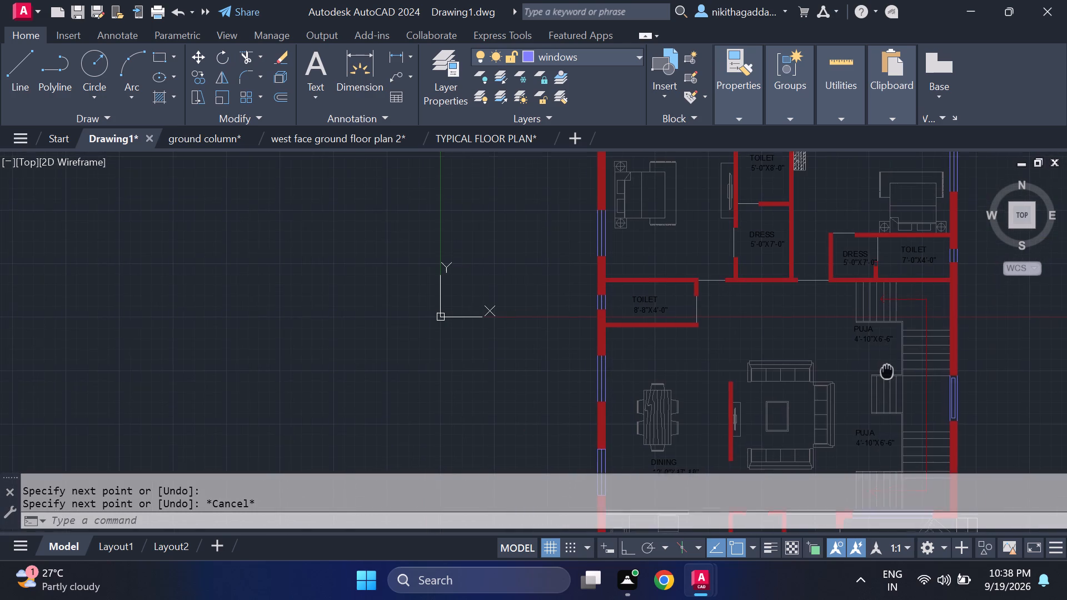
middle_drag(886, 369, 806, 298)
key(l)
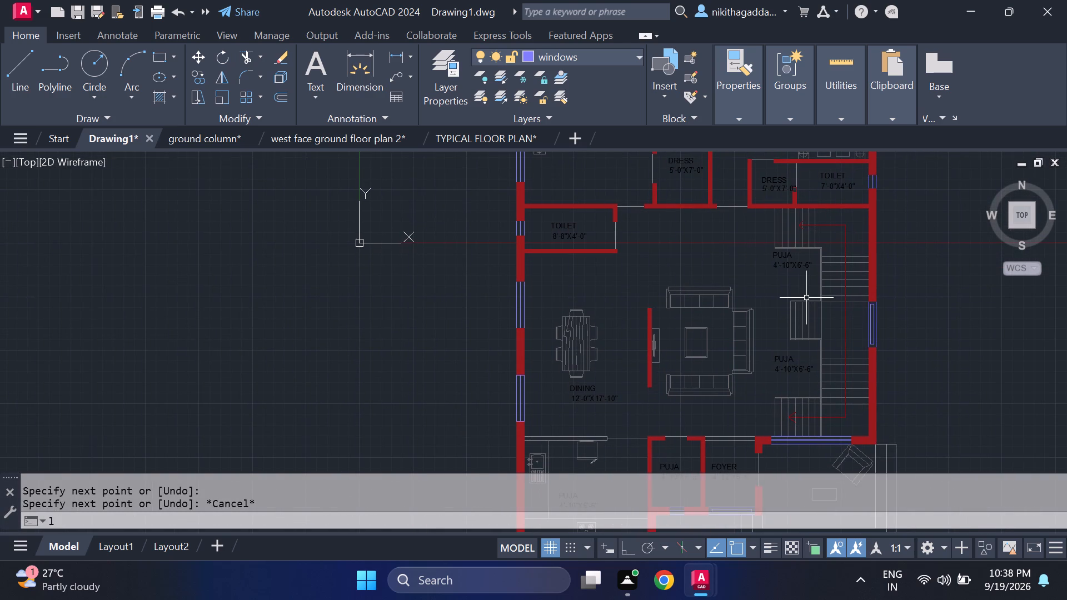
key(Return)
scroll(803, 284, up, 1)
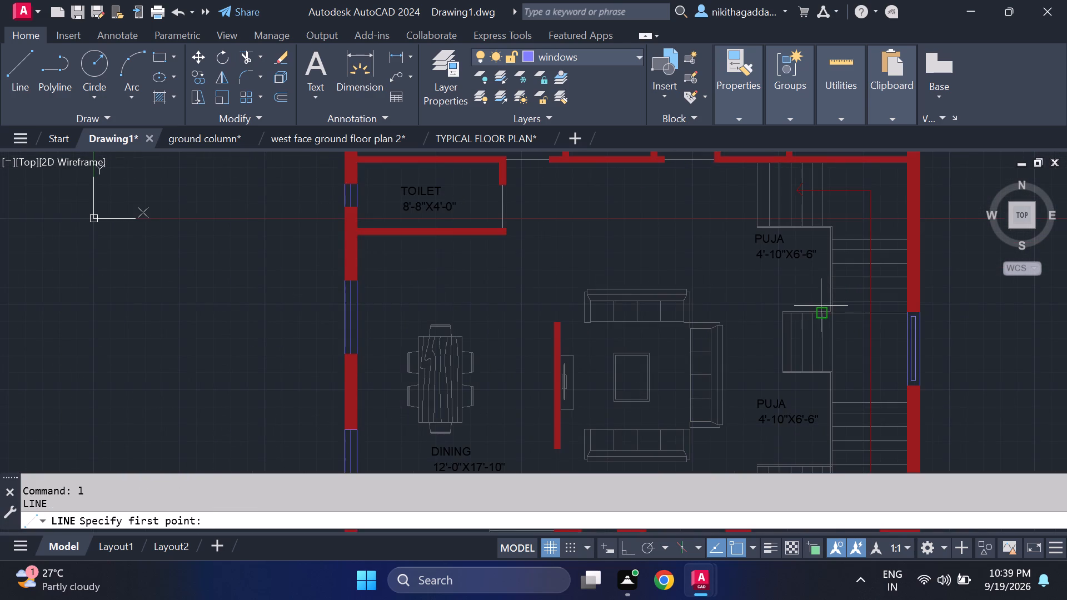
scroll(822, 306, up, 1)
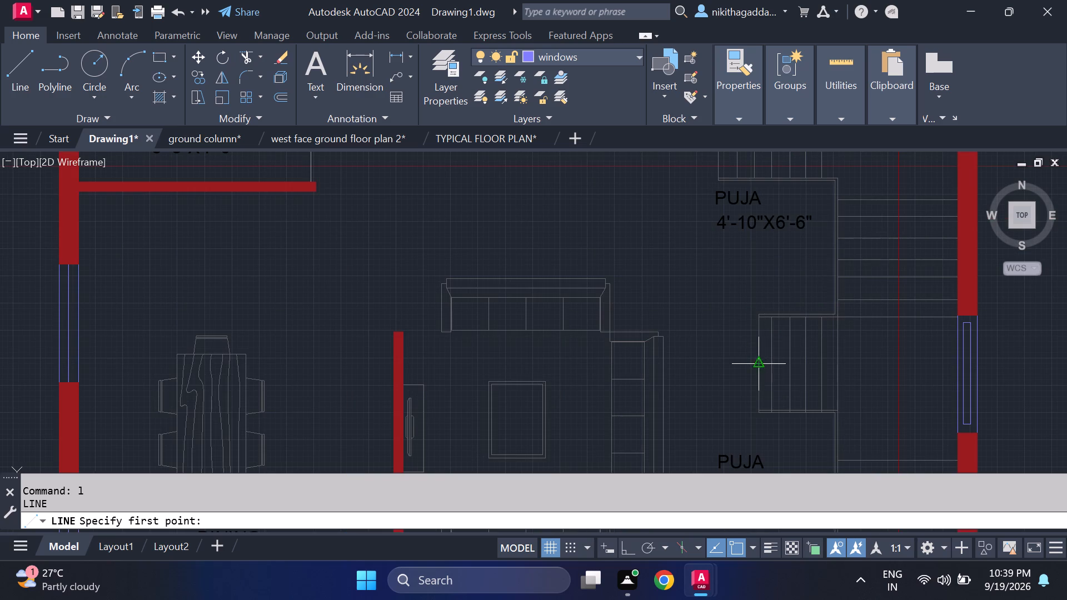
click(901, 363)
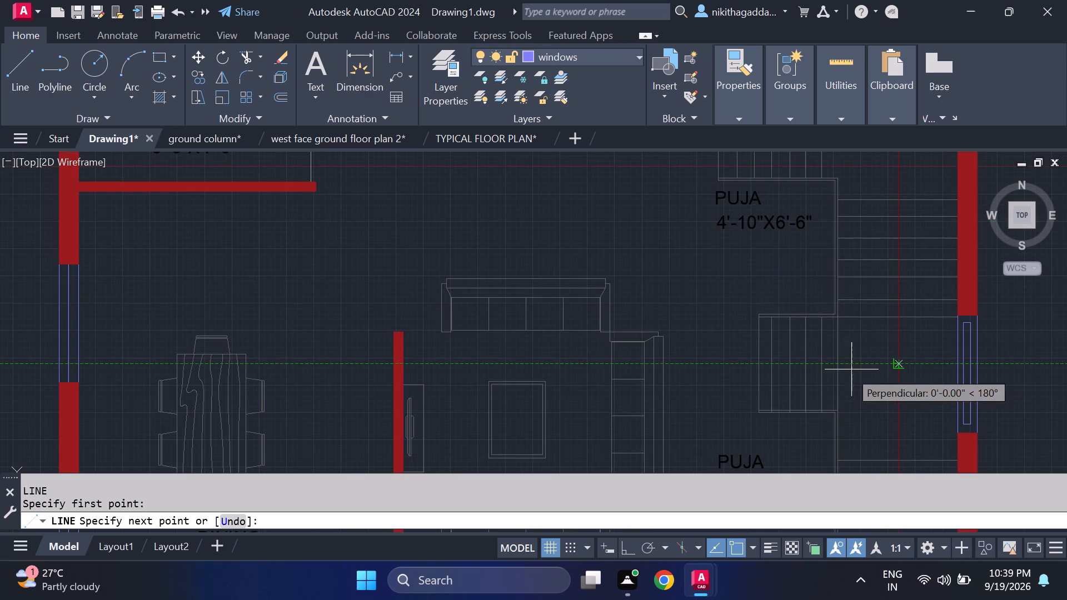
click(727, 361)
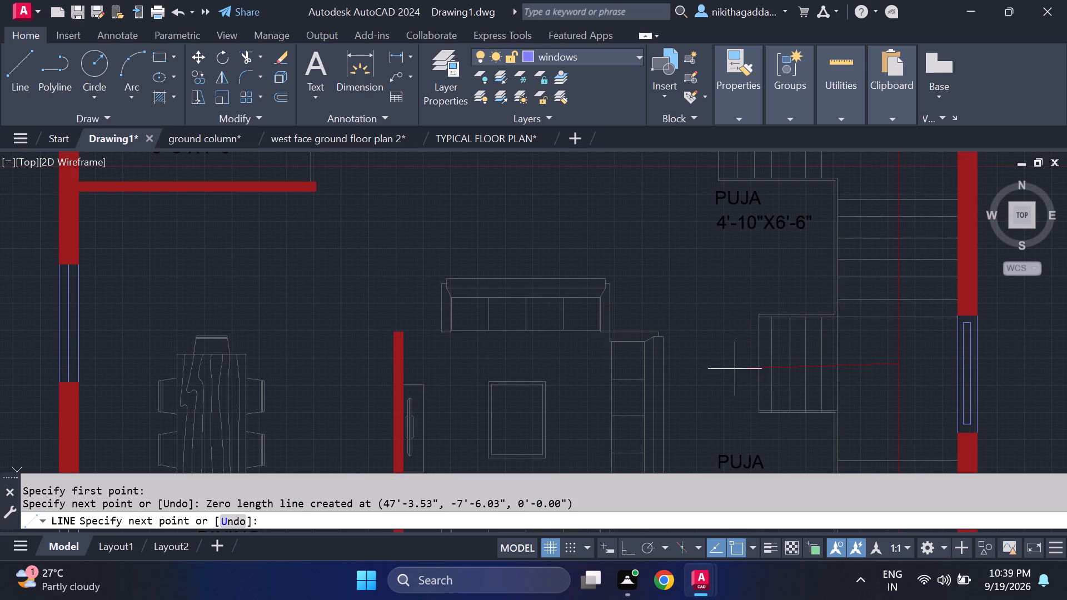
key(F8)
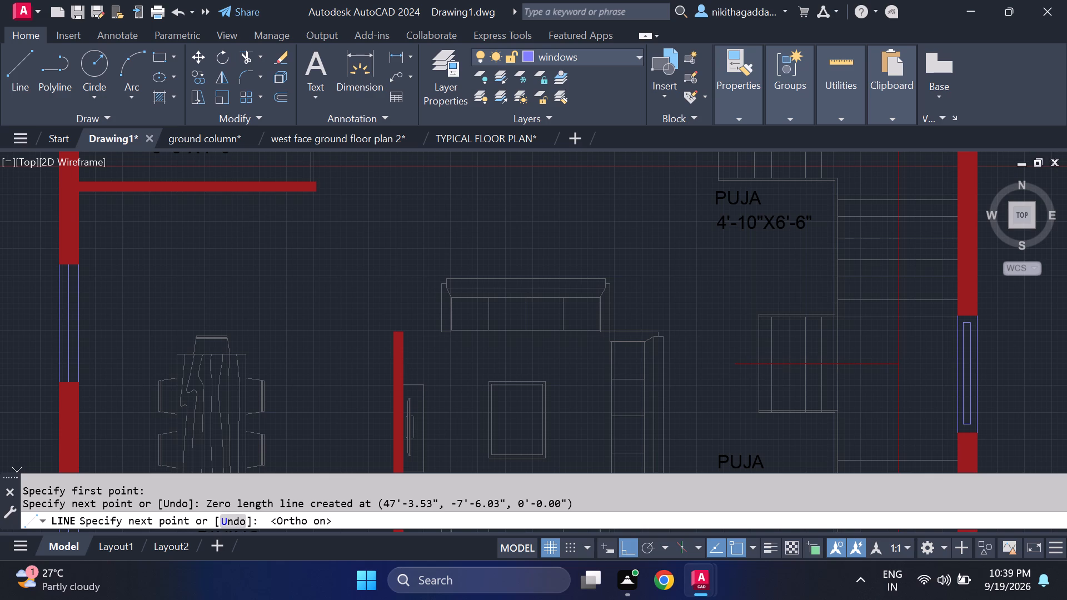
click(732, 364)
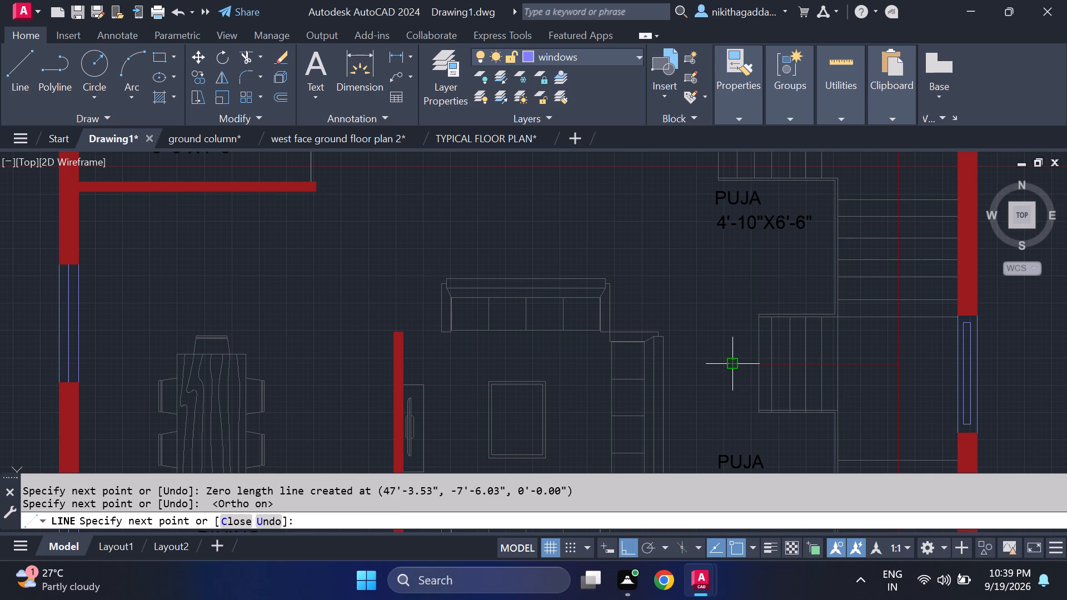
Examine the floor plan from the bedrooms down to the kitchen and staircase for room labels that still need correcting.
key(Escape)
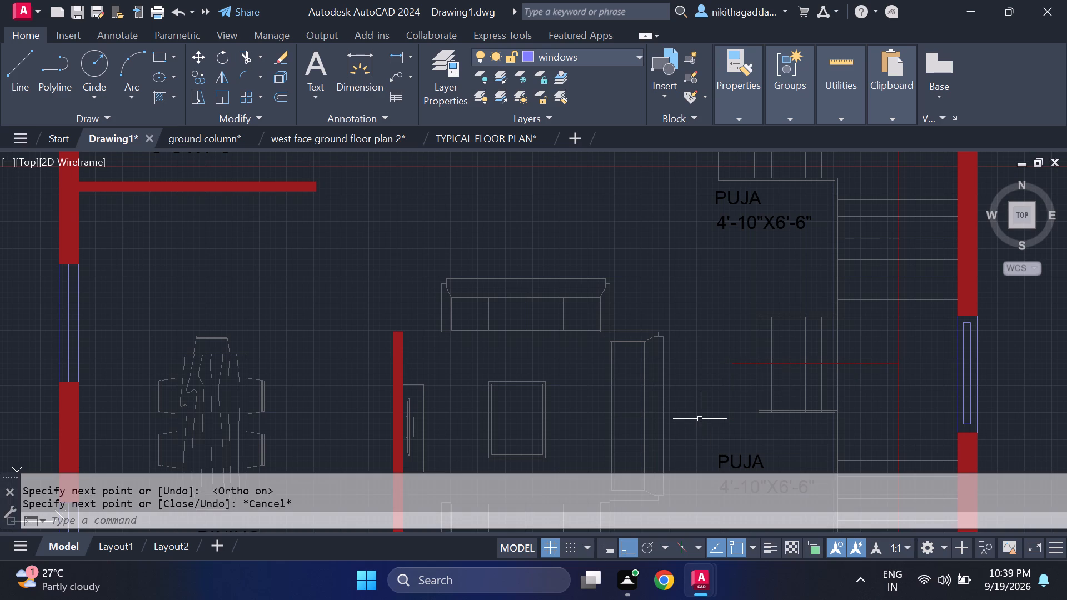
scroll(721, 416, down, 3)
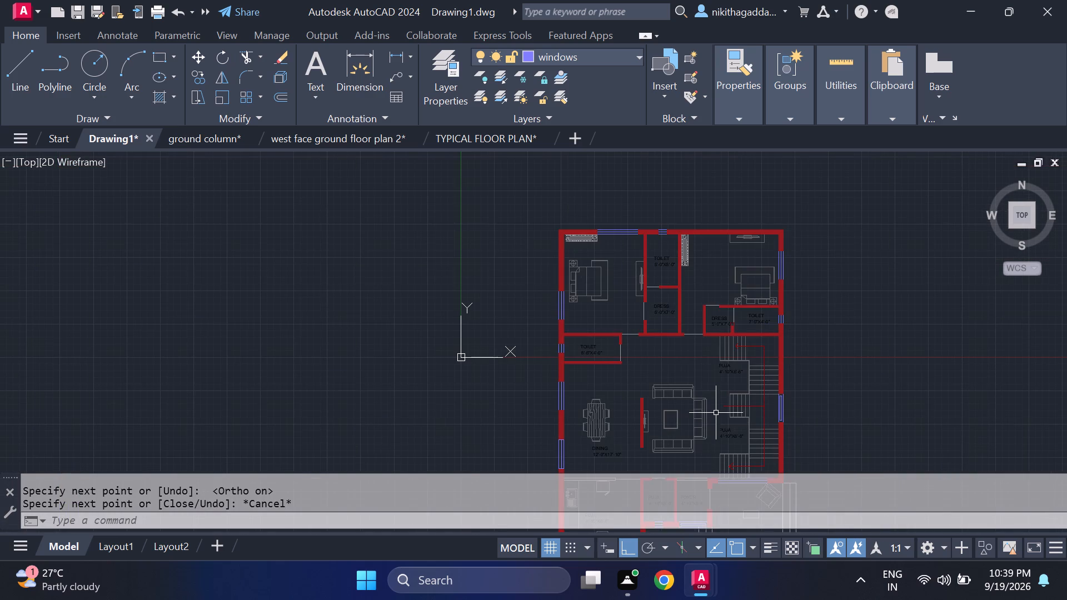
scroll(715, 412, up, 2)
scroll(715, 411, down, 1)
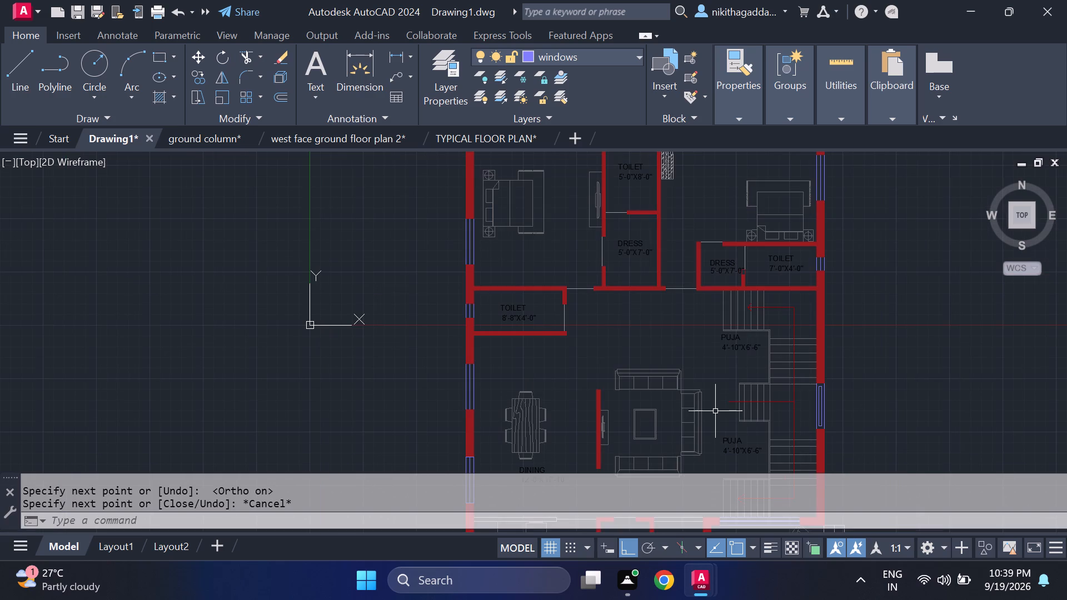
middle_drag(554, 307, 476, 361)
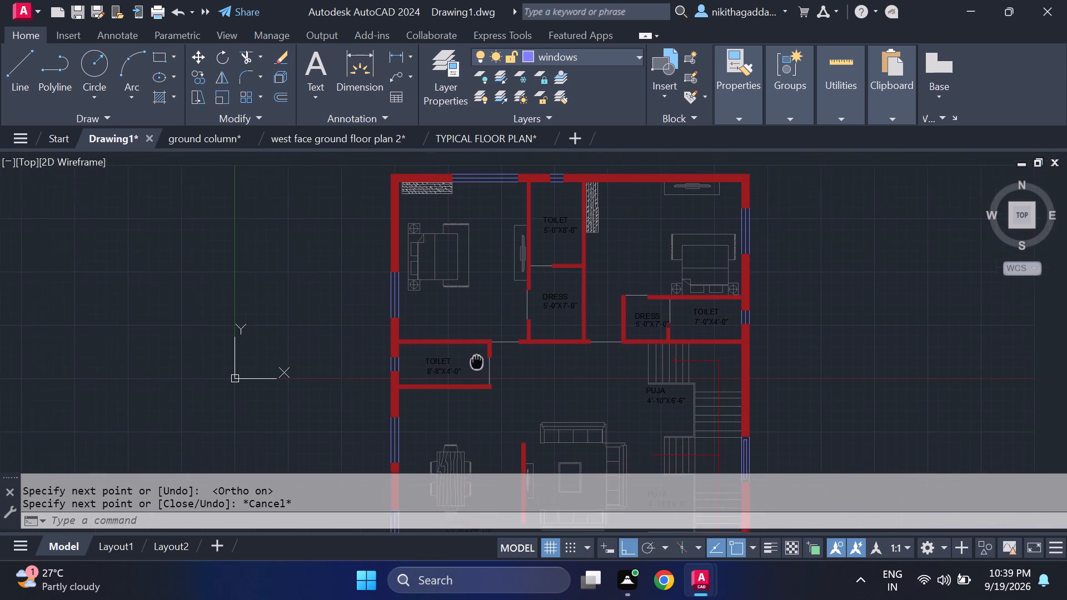
middle_drag(476, 361, 470, 364)
middle_drag(583, 343, 589, 359)
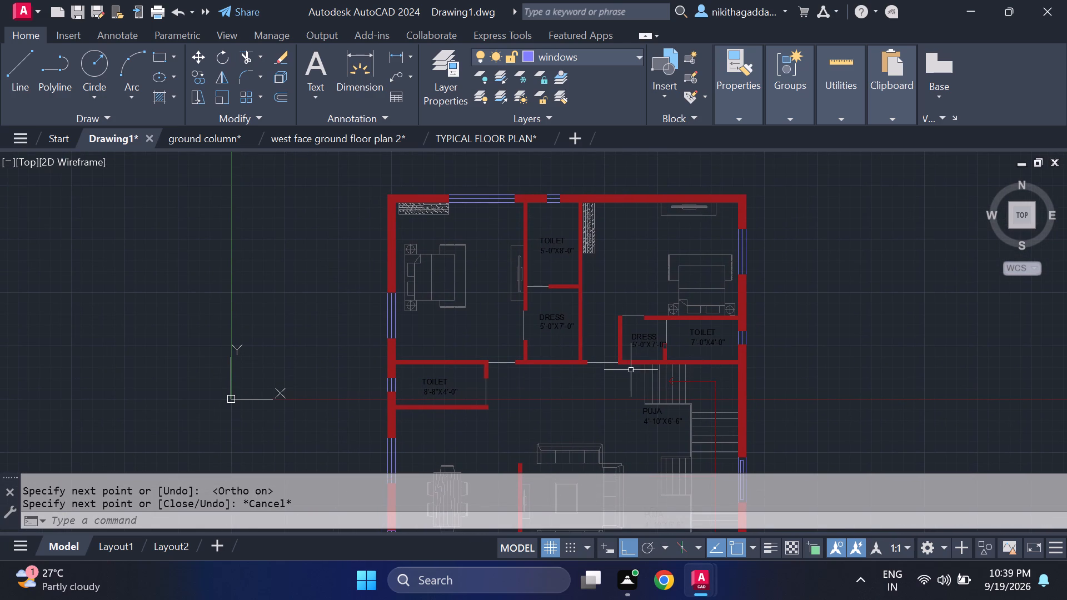
middle_drag(656, 391, 685, 239)
middle_drag(707, 353, 649, 283)
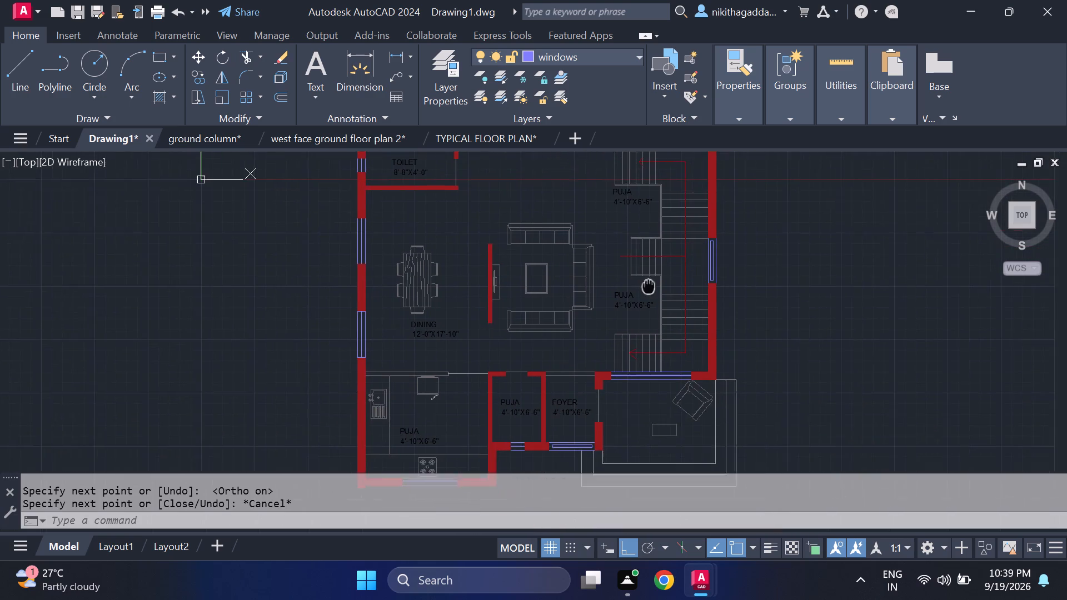
middle_drag(649, 283, 651, 247)
middle_drag(640, 259, 650, 371)
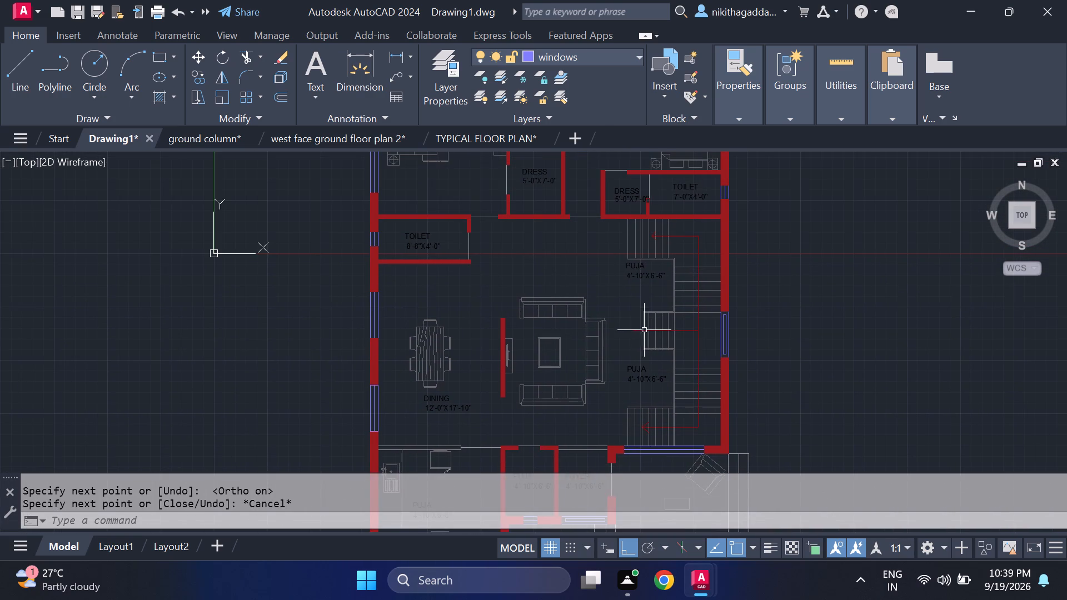
Change the PUJA label just below the north stair flight to DOUBLE.
scroll(646, 267, up, 1)
double_click(632, 271)
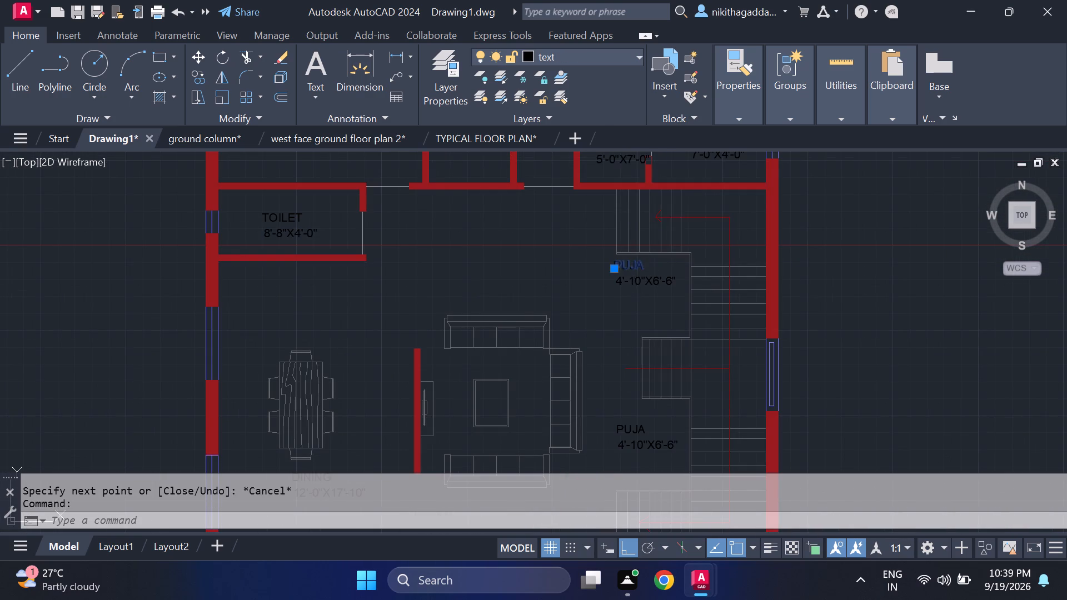
key(Delete)
key(d)
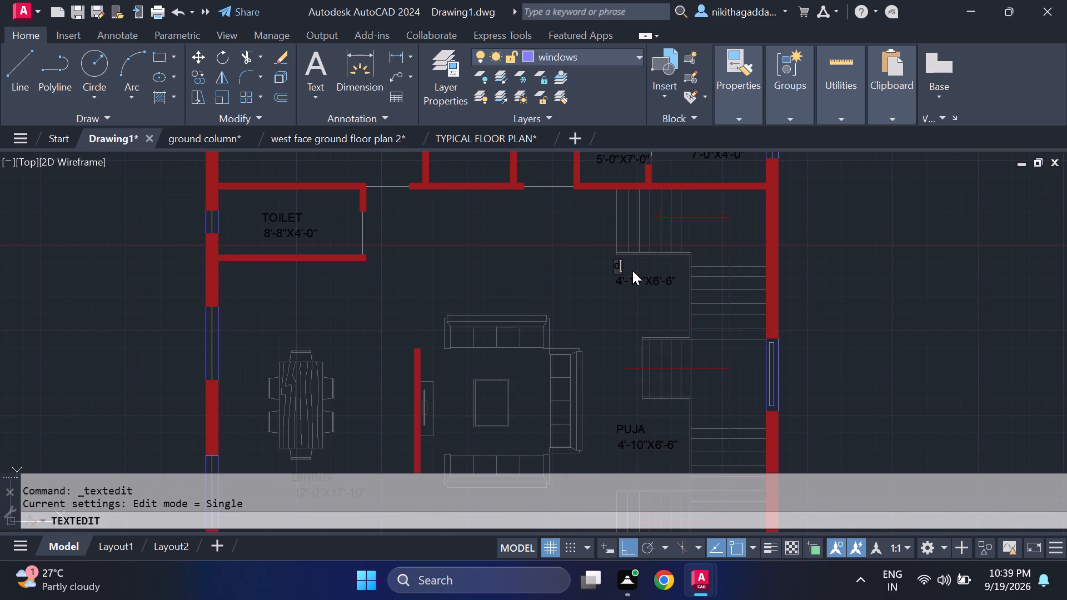
key(BackSpace)
key(f)
key(BackSpace)
text(DOUNLR)
key(BackSpace)
key(BackSpace)
key(BackSpace)
text(BLE)
key(Return)
Replace the size text beneath the DOUBLE label with HEIGHT.
key(Return)
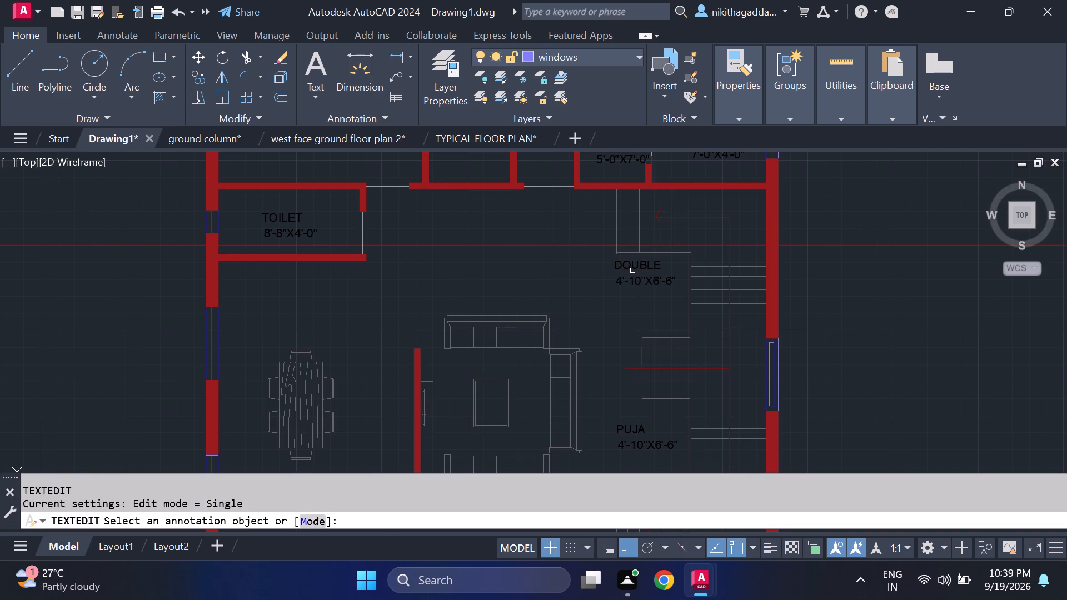
scroll(629, 262, up, 2)
click(654, 310)
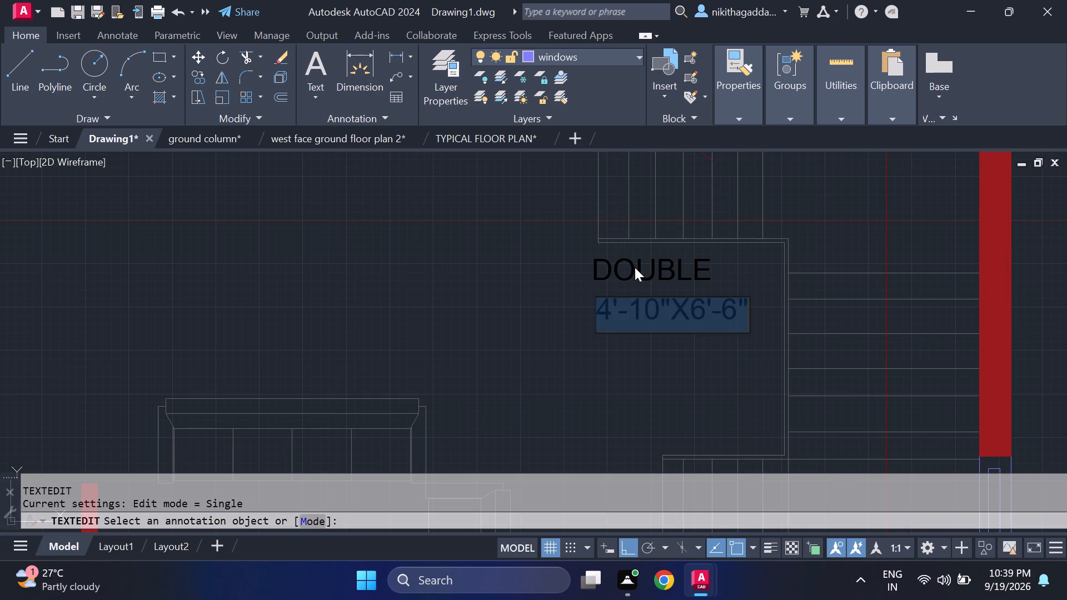
key(BackSpace)
text(HEIGHT)
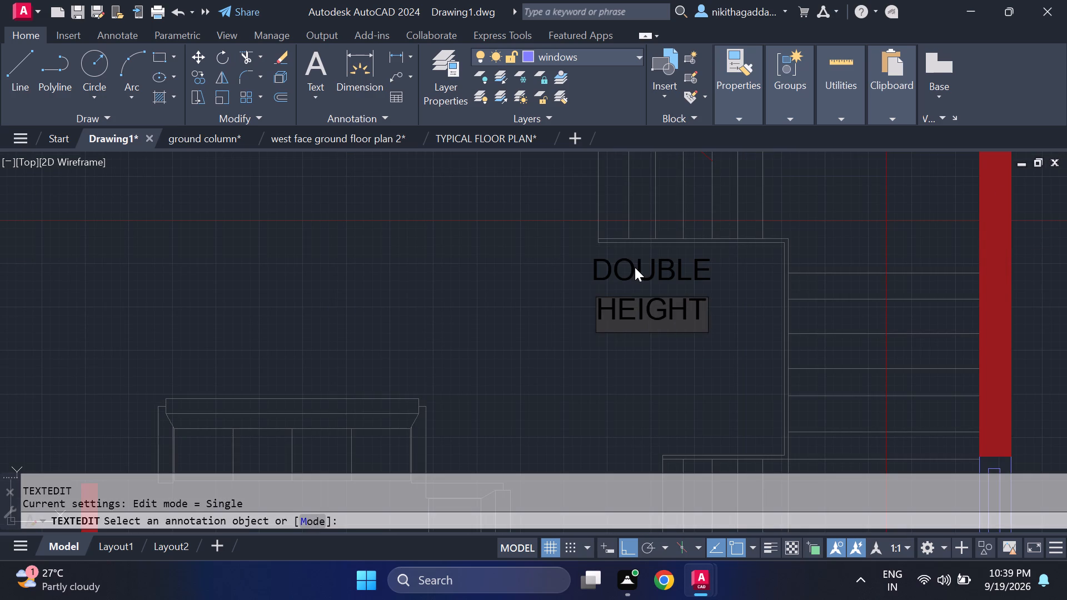
key(Return)
Change the PUJA label between the sofa set and the south stair flight to LIVING.
key(Return)
scroll(640, 253, down, 3)
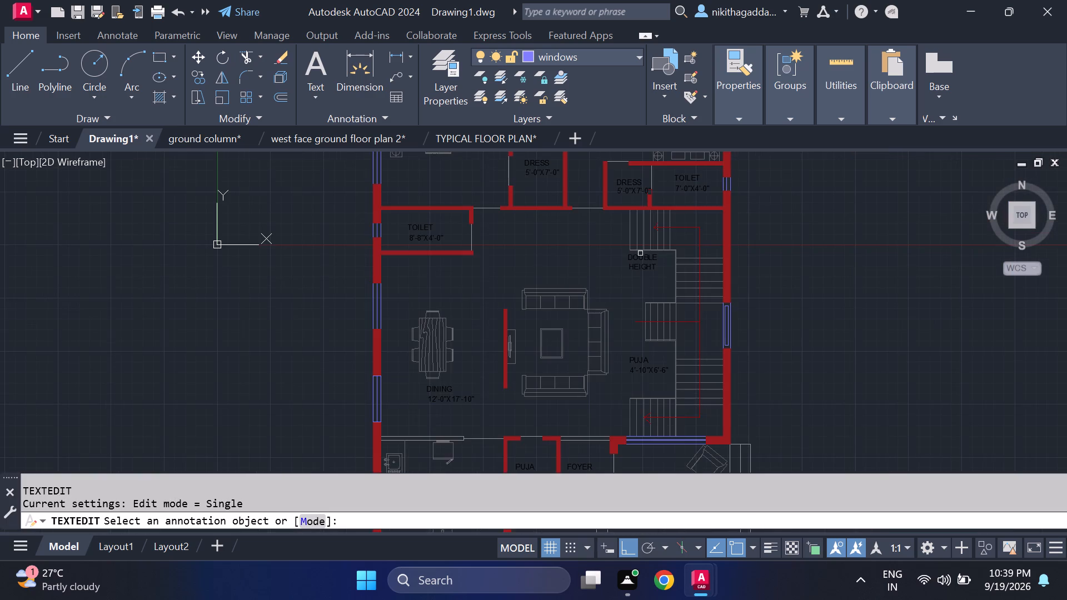
middle_drag(615, 347, 610, 299)
scroll(642, 309, up, 1)
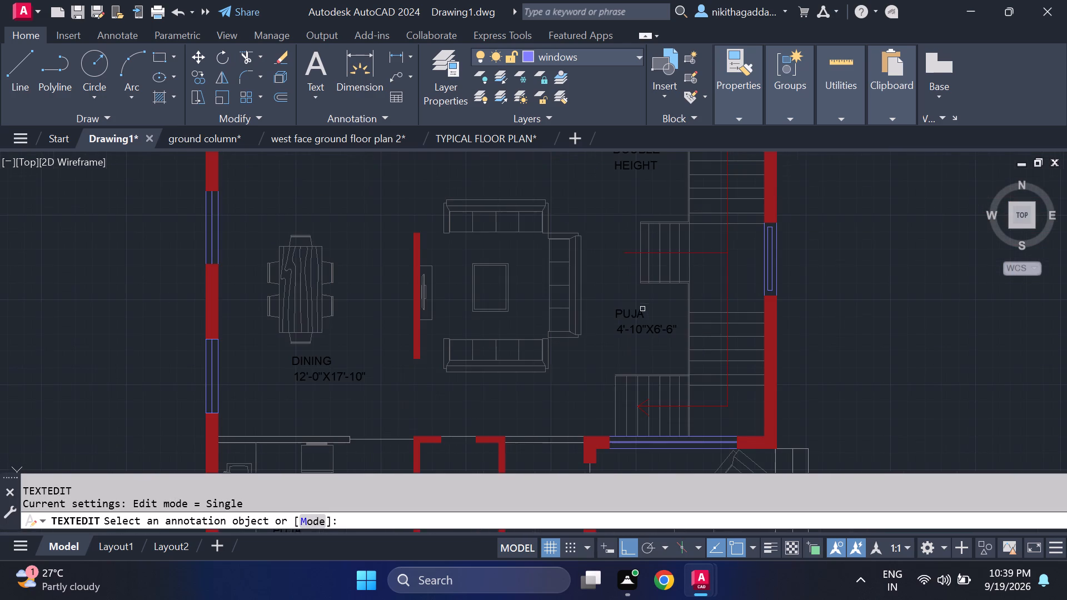
click(636, 312)
scroll(636, 312, up, 2)
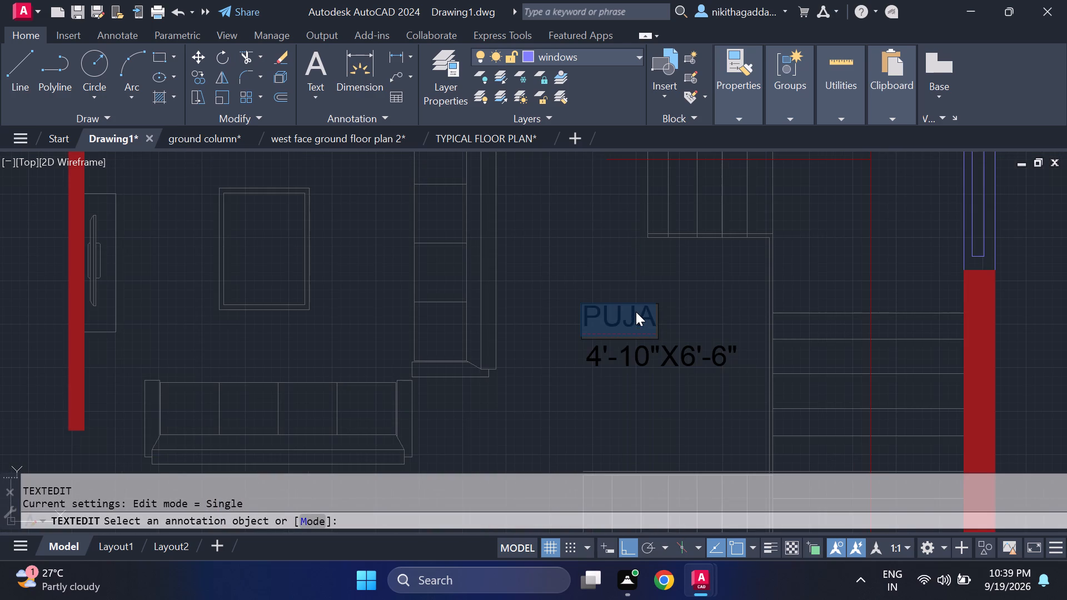
key(Delete)
text(LIVING)
key(Return)
Set the size text under the LIVING label to 13'-0"X22'-3".
key(Return)
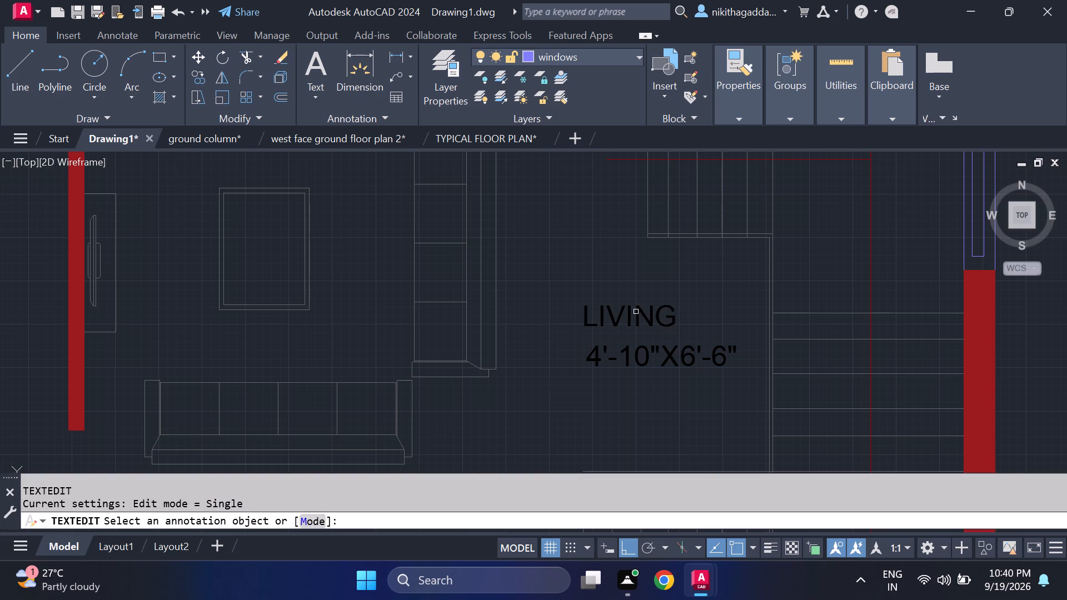
click(591, 354)
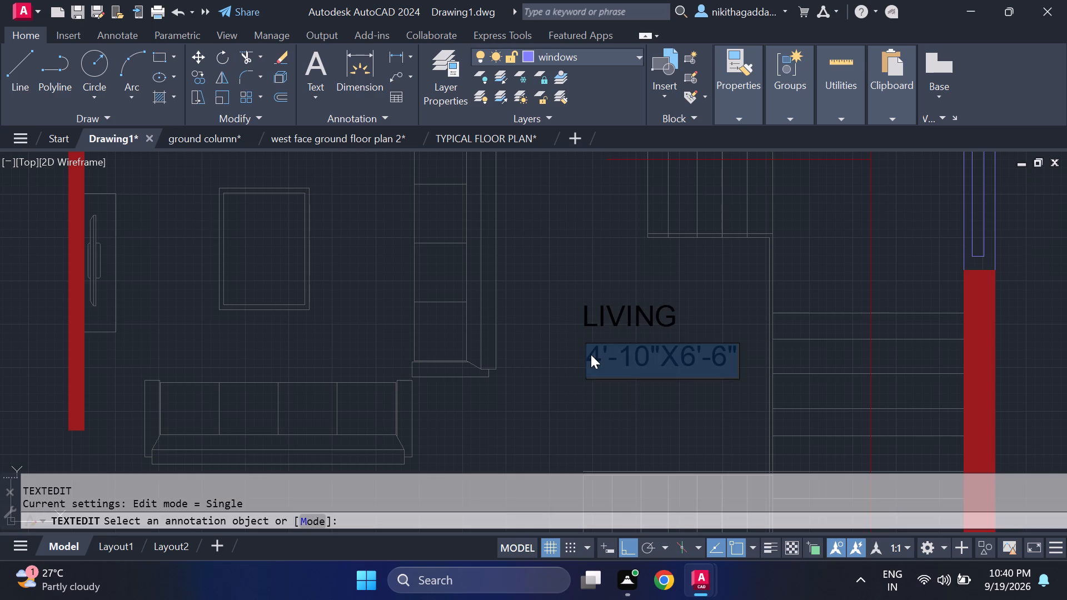
scroll(591, 354, up, 2)
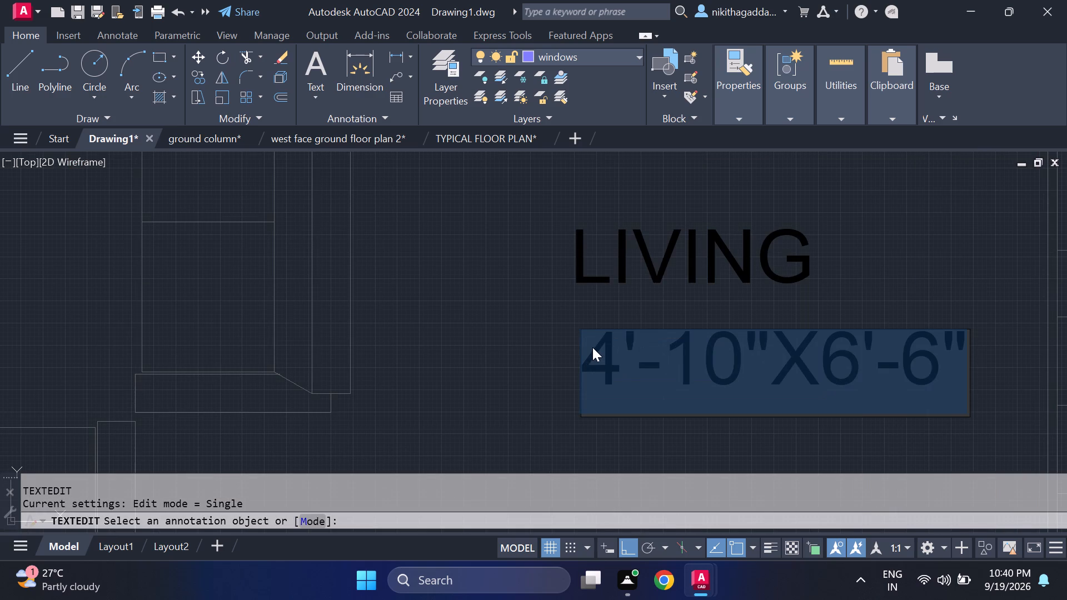
click(585, 351)
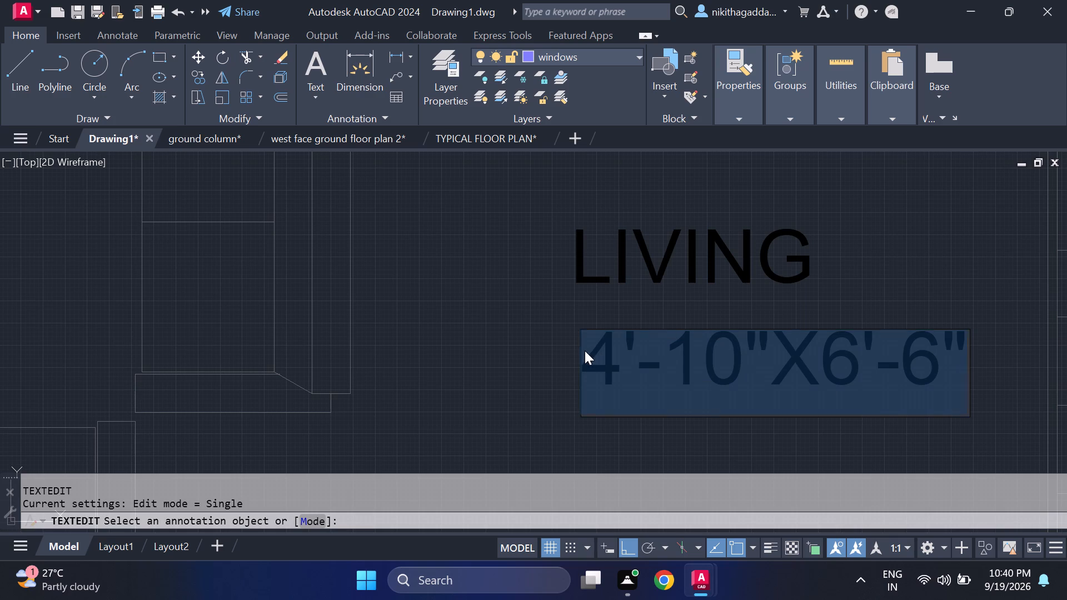
key(1)
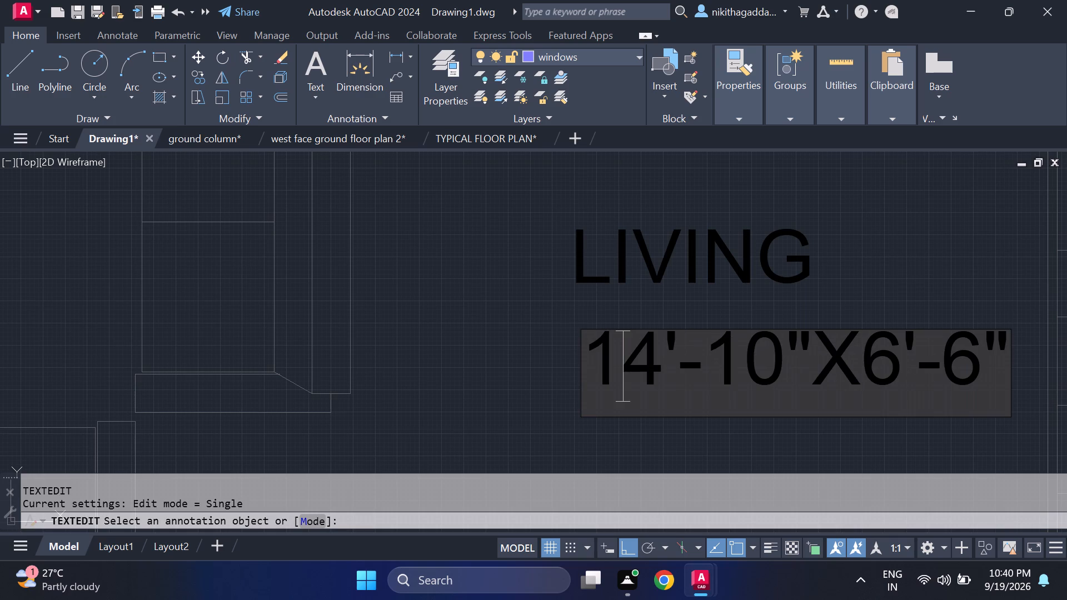
click(660, 370)
key(BackSpace)
key(3)
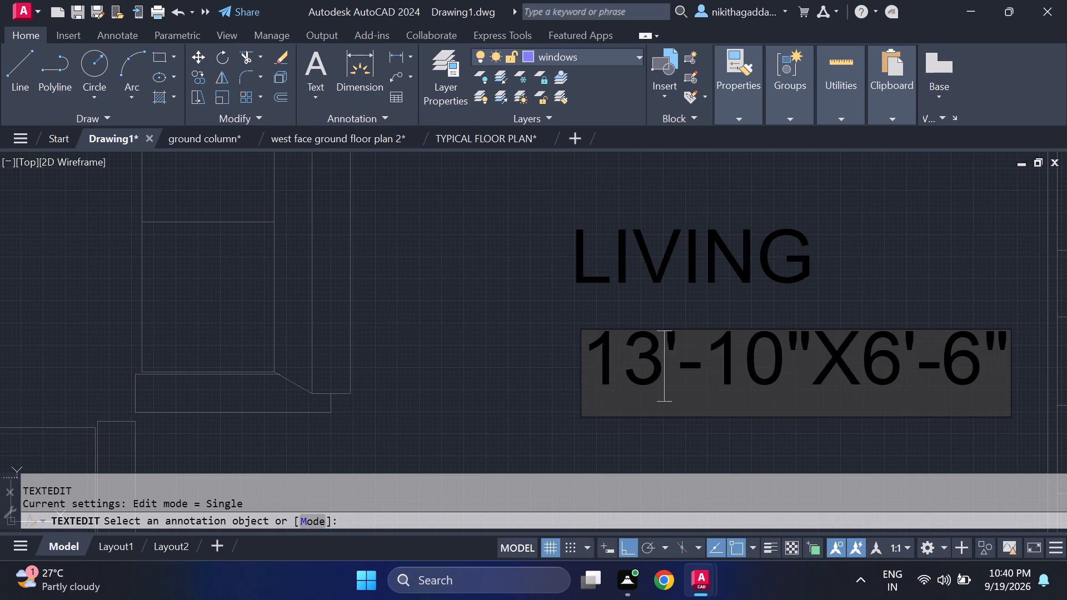
click(743, 352)
key(BackSpace)
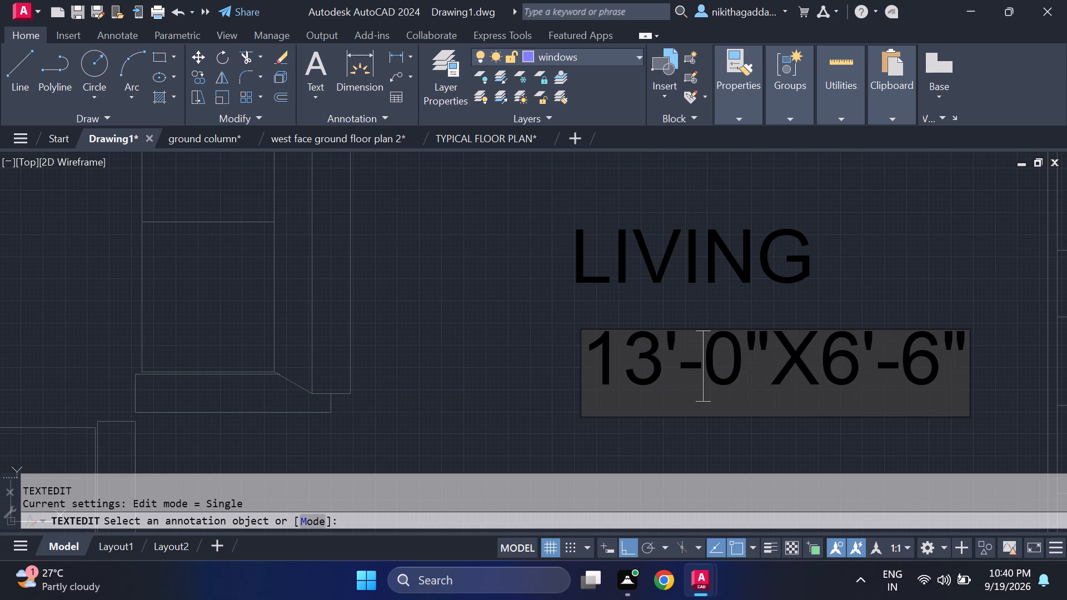
click(856, 356)
key(BackSpace)
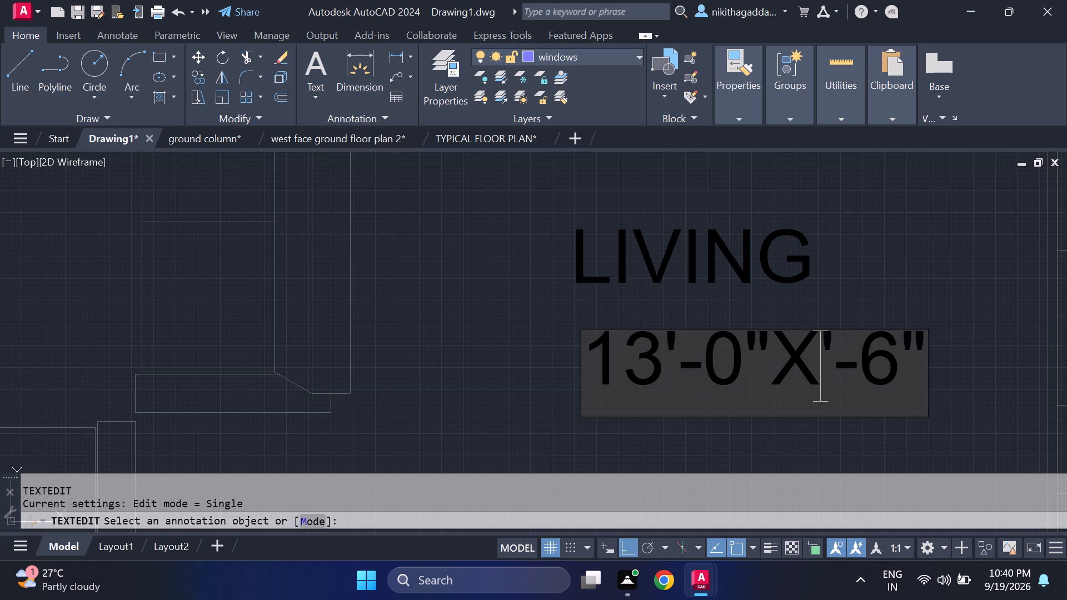
text(22)
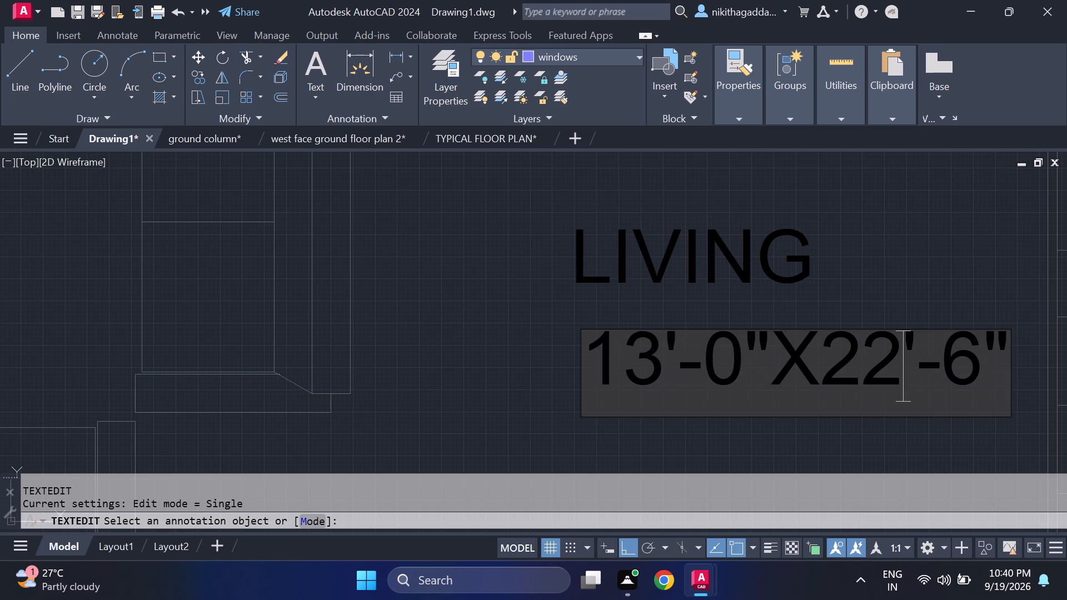
click(986, 369)
key(BackSpace)
key(3)
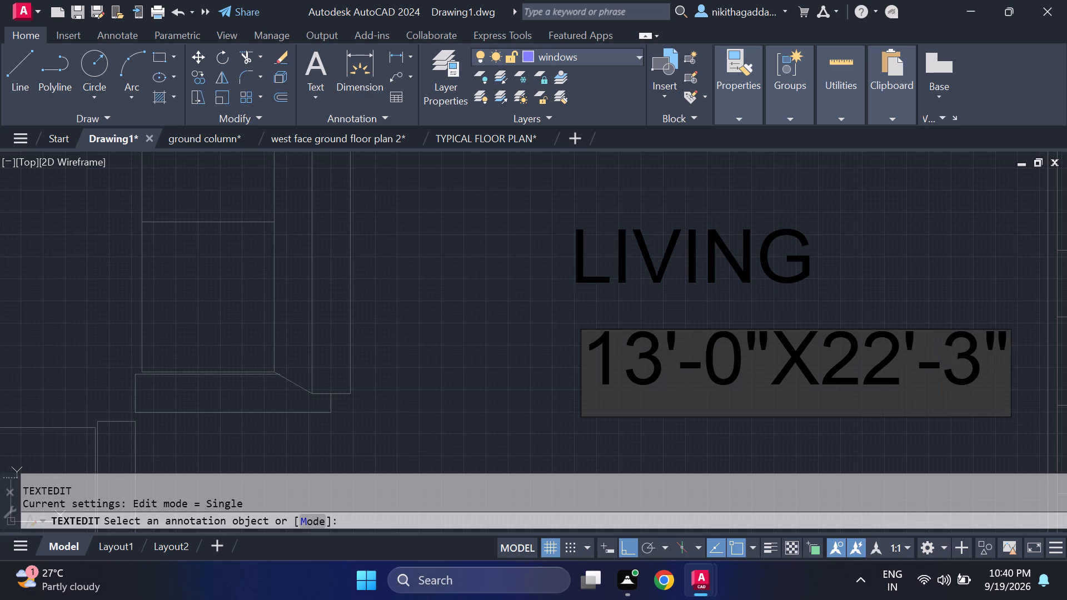
key(Return)
Change the PUJA label in the room with the sink and stove to KITCHEN.
key(Return)
scroll(966, 340, down, 4)
middle_drag(895, 386, 904, 346)
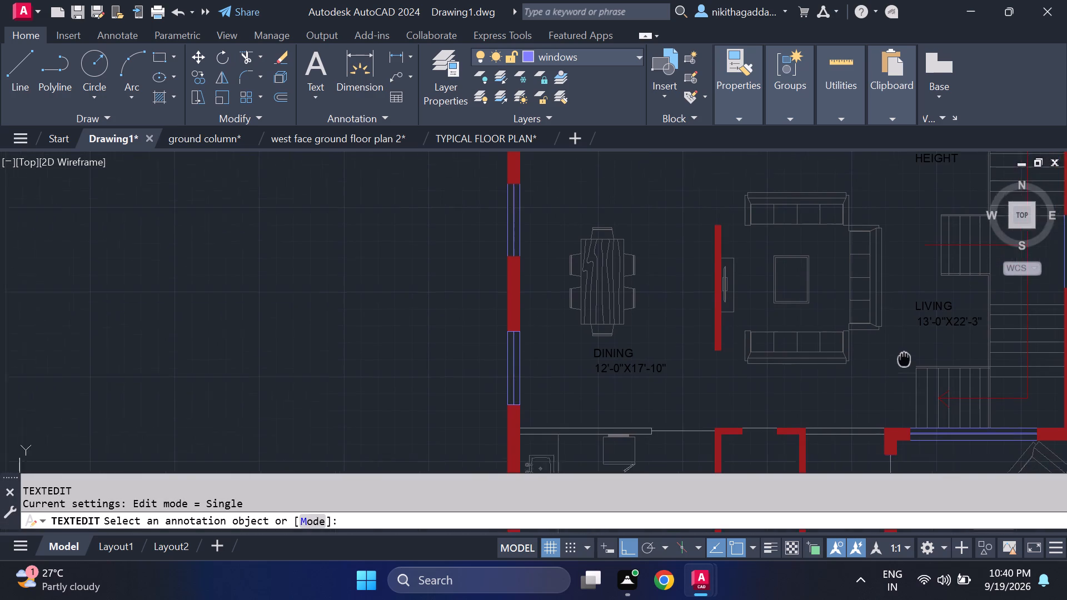
middle_drag(904, 346, 950, 309)
middle_drag(840, 349, 762, 278)
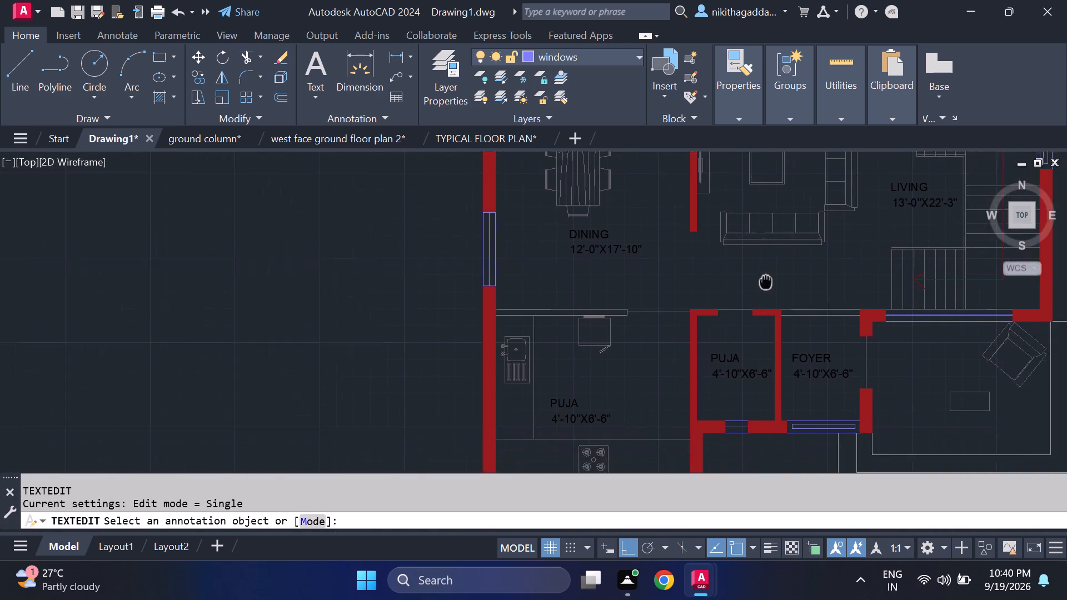
middle_drag(762, 278, 750, 259)
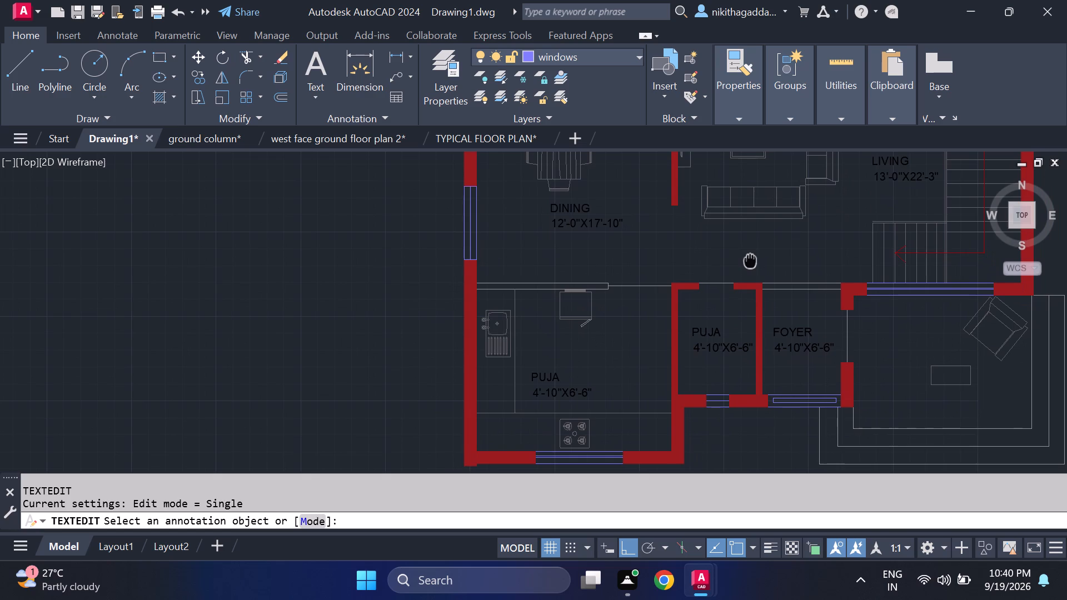
middle_drag(750, 259, 737, 288)
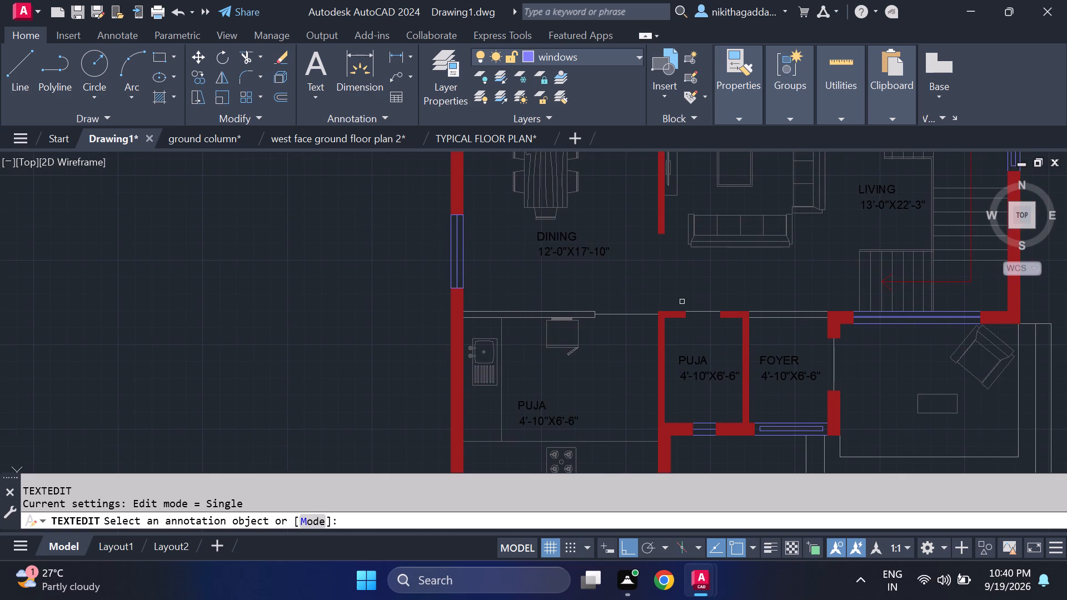
click(532, 406)
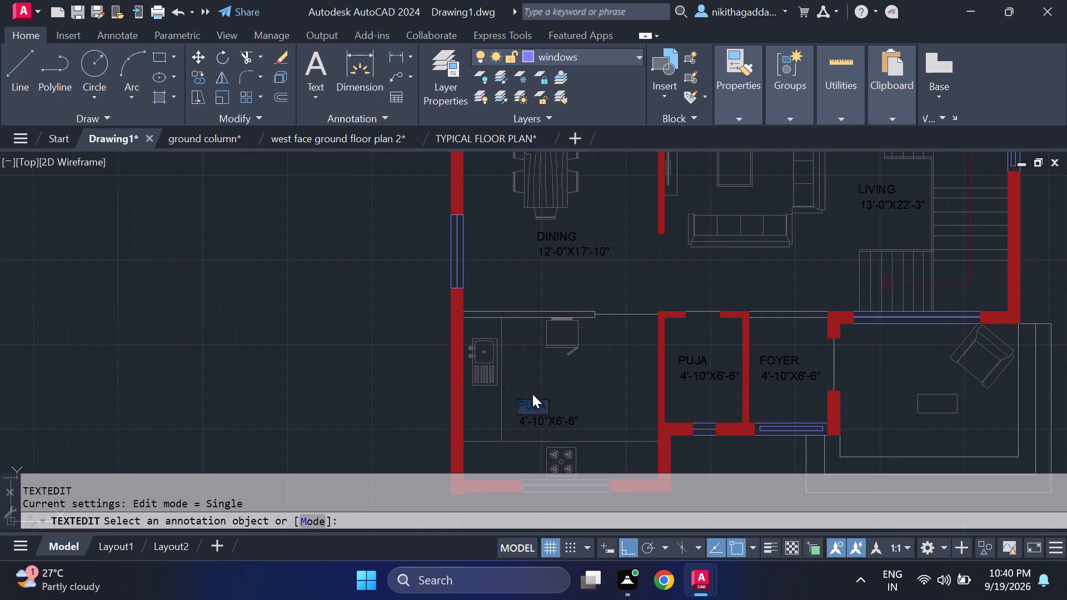
key(BackSpace)
text(KITCHEN)
key(Return)
Set the size text under the KITCHEN label to 12'-0"X10'-0".
key(Return)
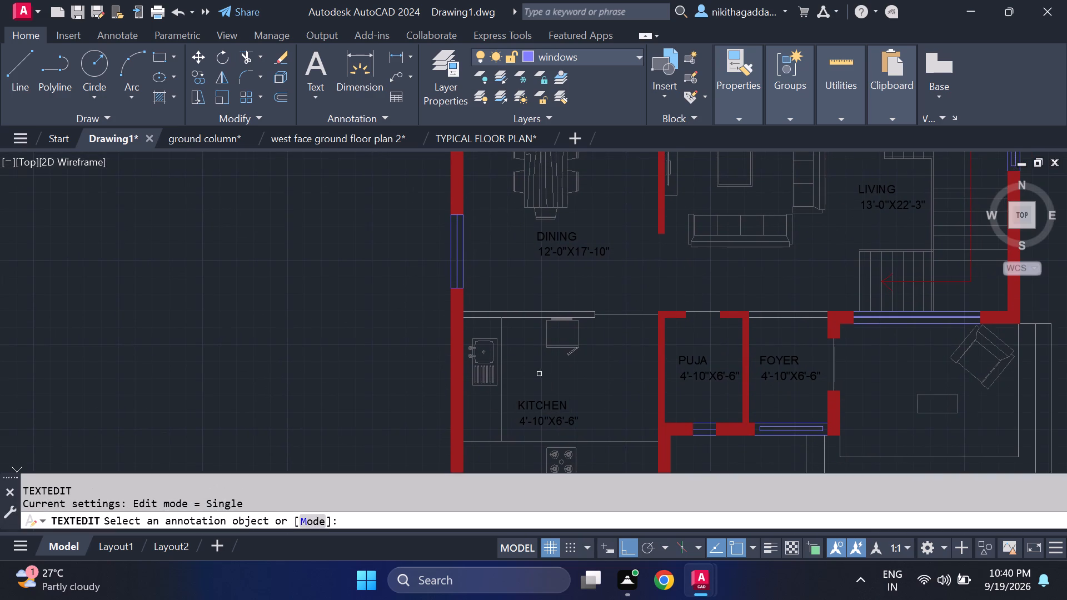
middle_drag(518, 426, 518, 377)
scroll(518, 376, up, 2)
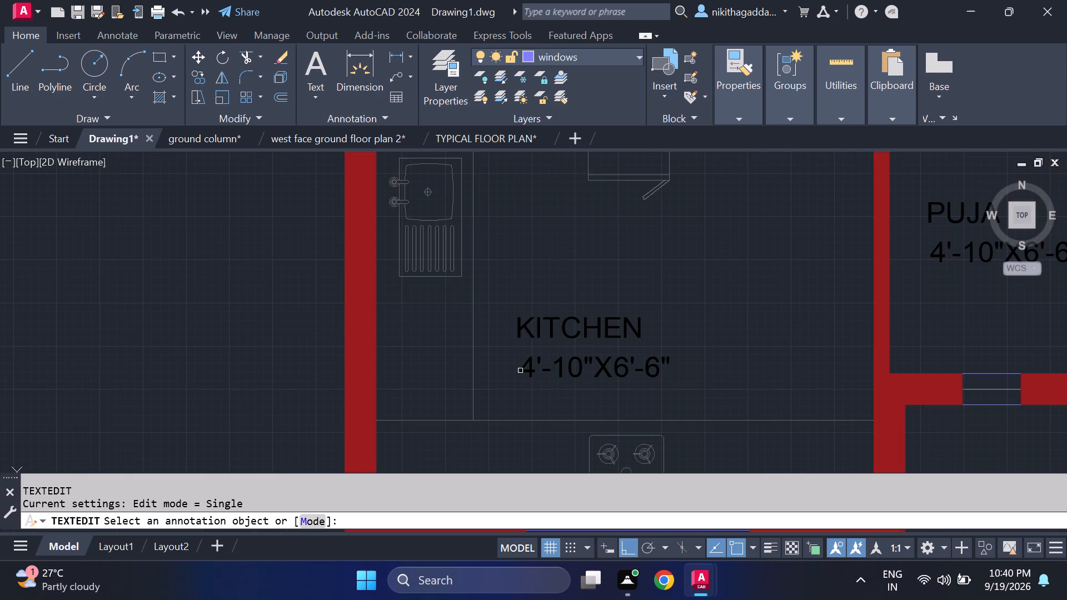
click(521, 368)
scroll(521, 368, up, 1)
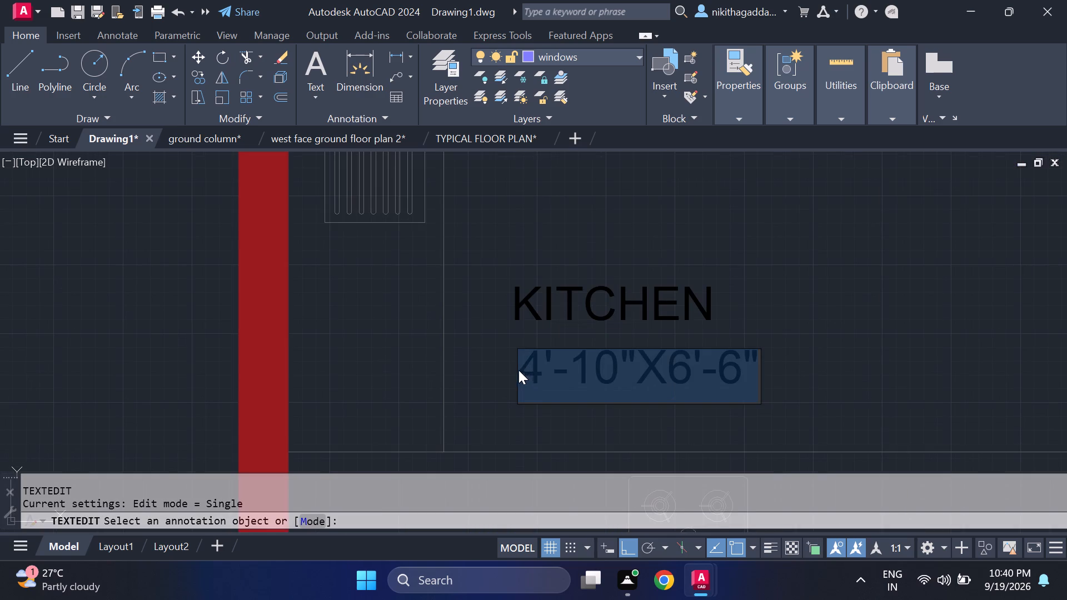
click(518, 367)
text(12)
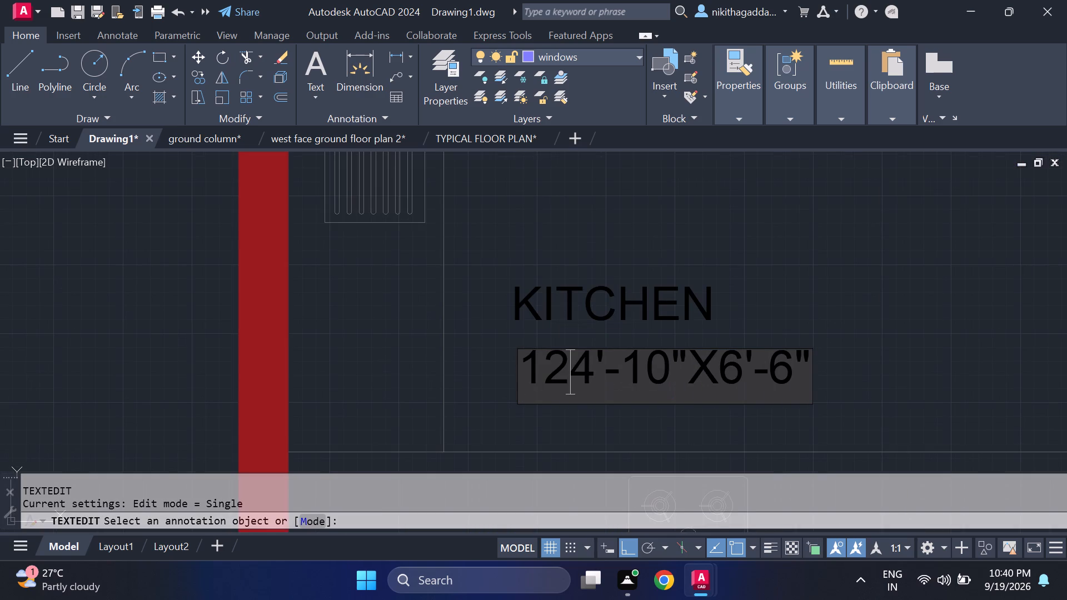
click(594, 363)
key(BackSpace)
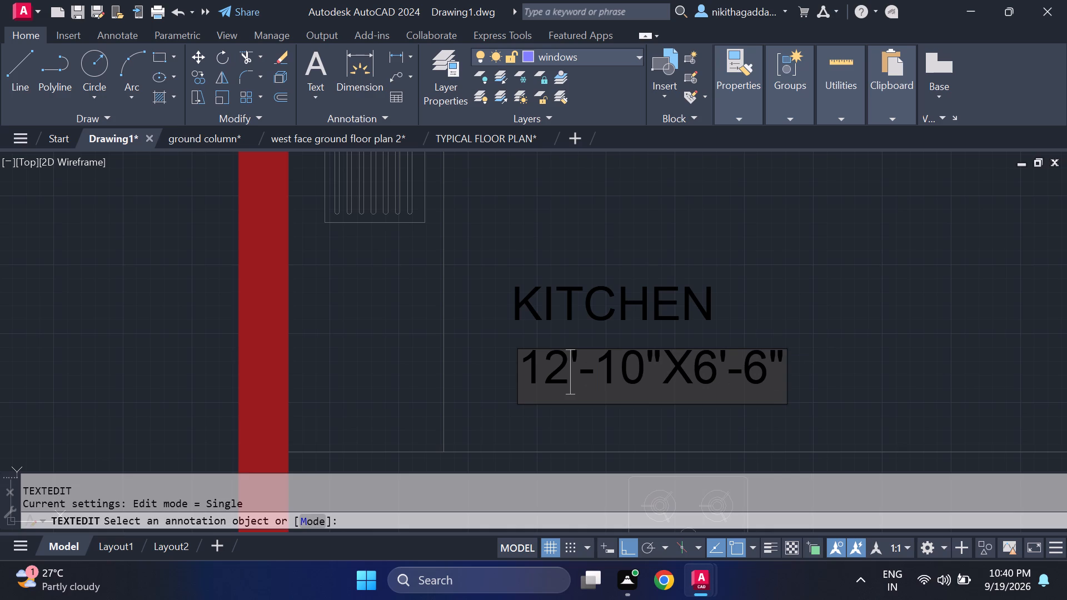
click(614, 372)
key(BackSpace)
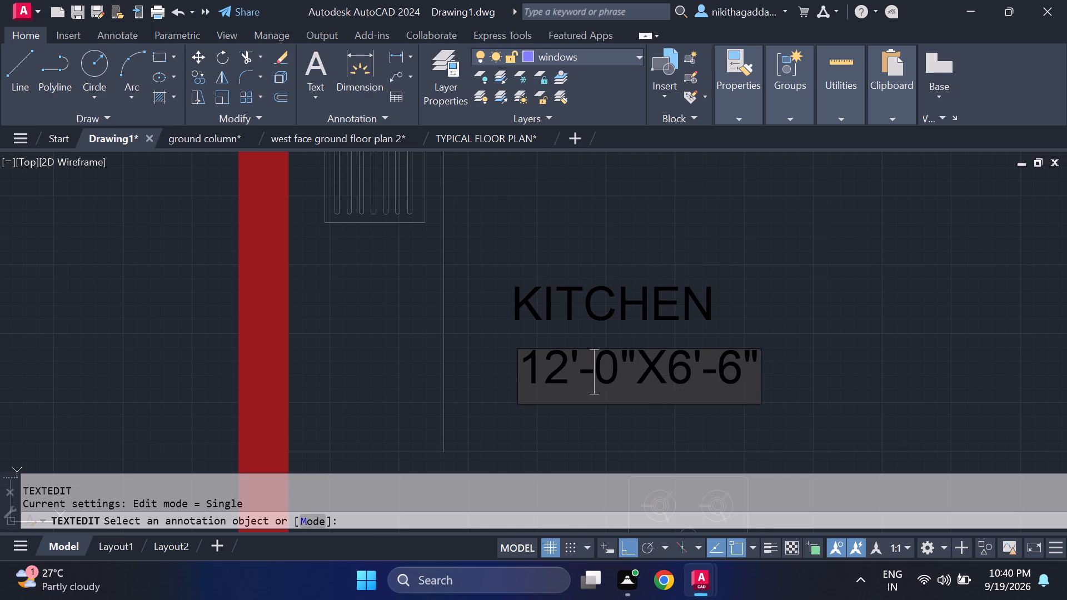
click(692, 373)
key(BackSpace)
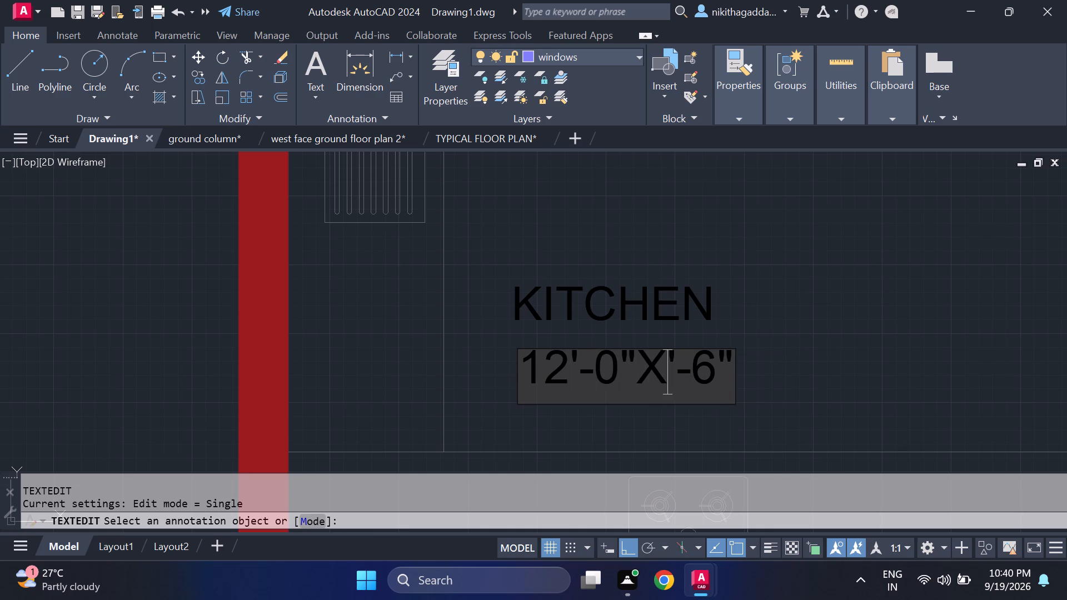
text(10)
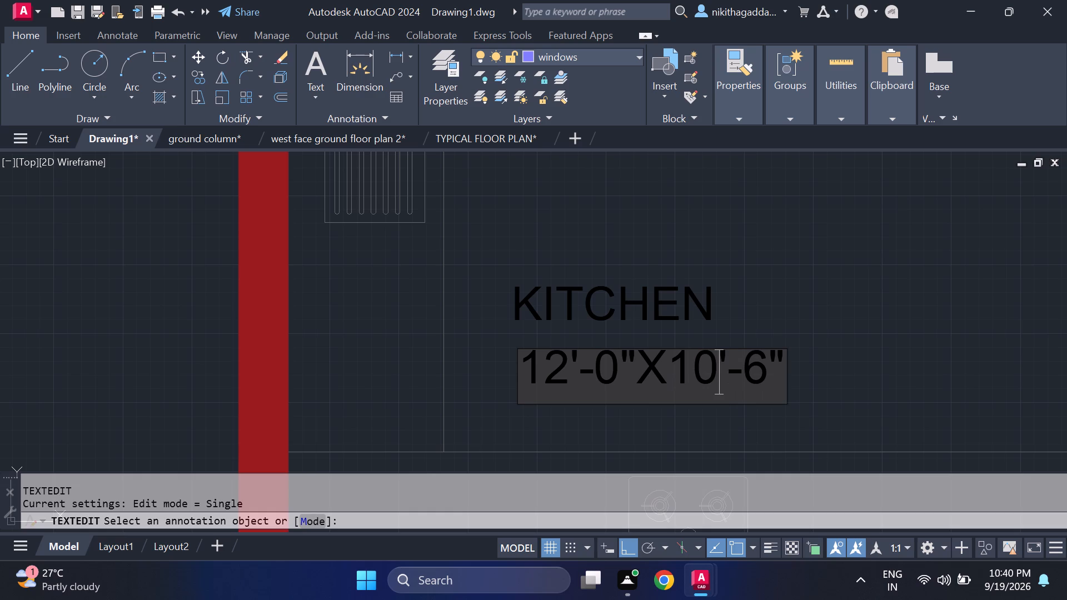
click(774, 368)
key(BackSpace)
key(0)
key(Return)
Copy the PUJA label and its size text into the stepped outdoor sitting area east of the foyer.
scroll(753, 311, down, 3)
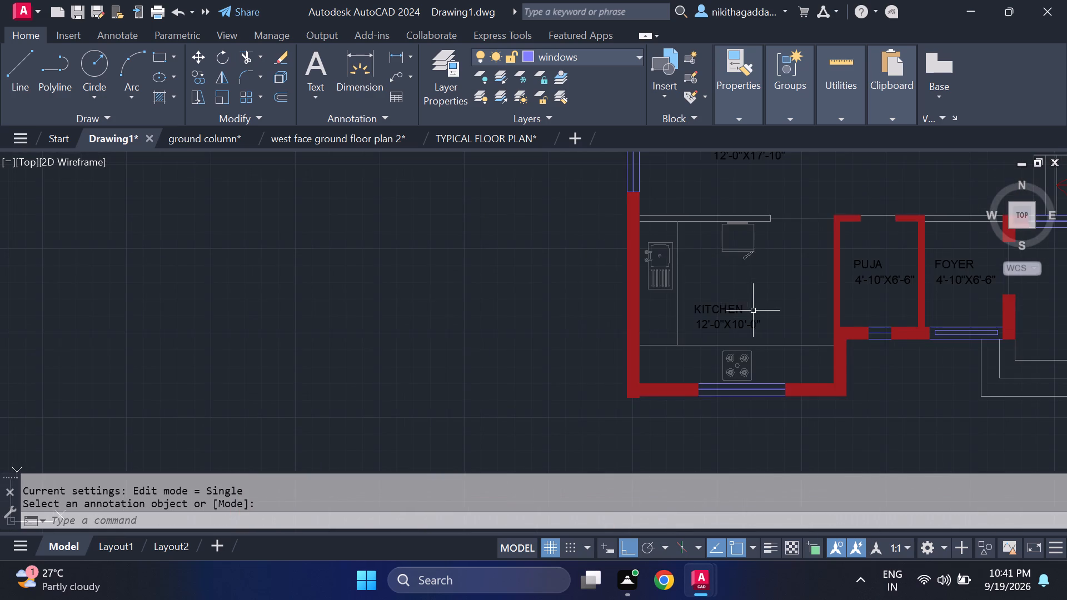
scroll(760, 303, down, 1)
middle_drag(806, 289, 627, 333)
scroll(757, 334, up, 1)
scroll(820, 350, down, 1)
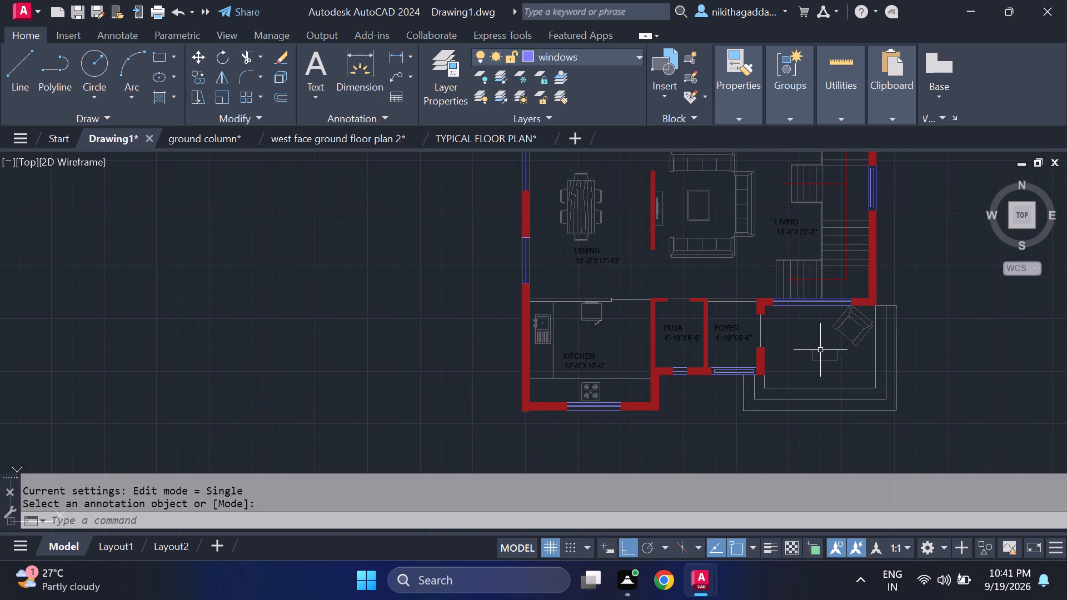
scroll(551, 355, up, 2)
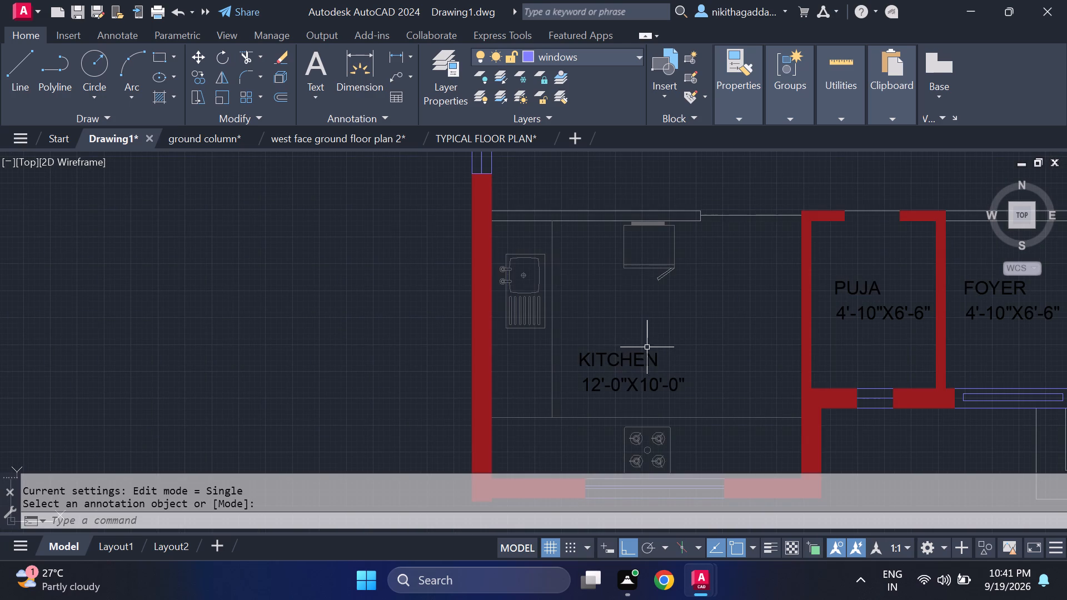
click(900, 277)
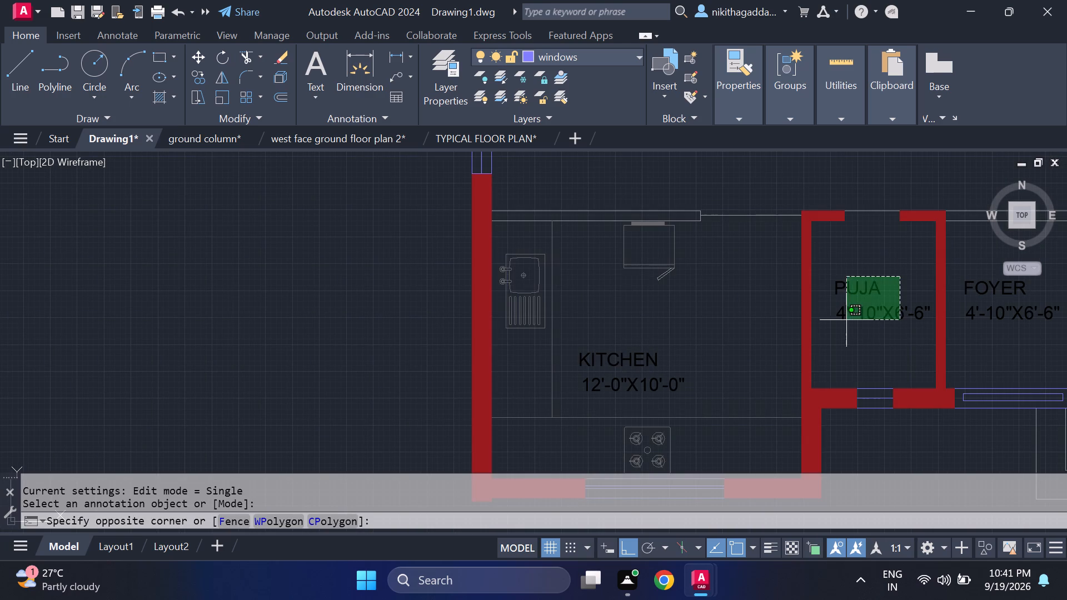
click(845, 321)
text(CO)
key(Return)
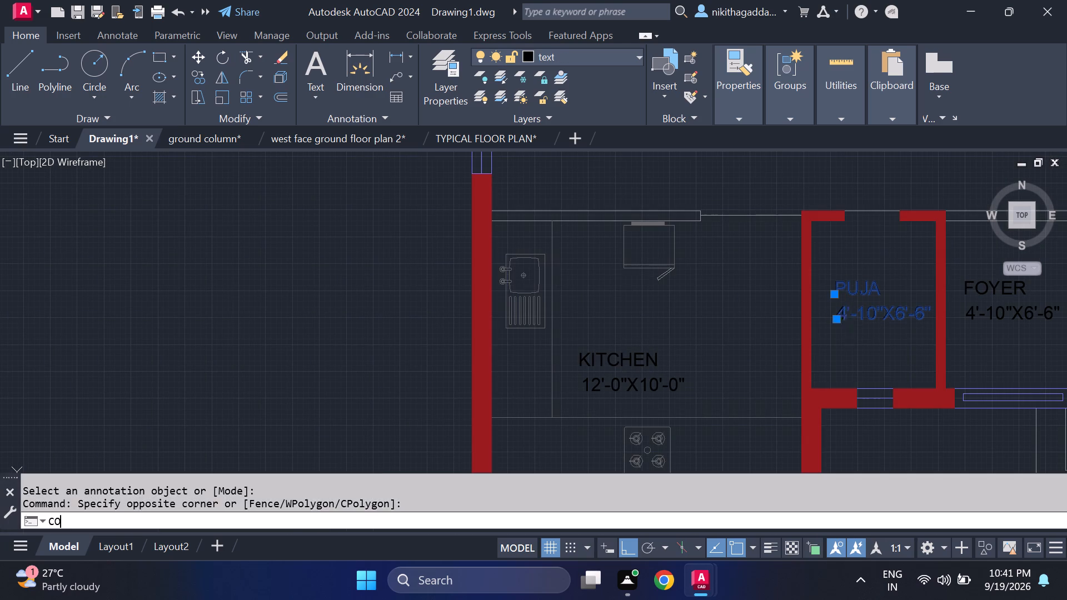
click(845, 321)
scroll(909, 346, down, 1)
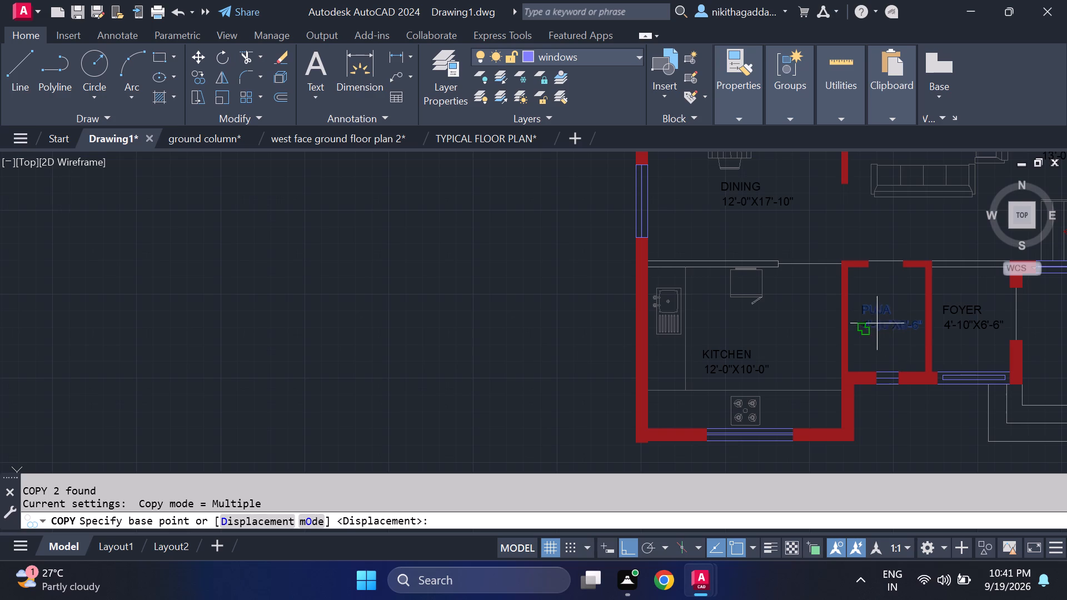
click(867, 330)
scroll(958, 353, down, 1)
middle_drag(933, 348, 358, 304)
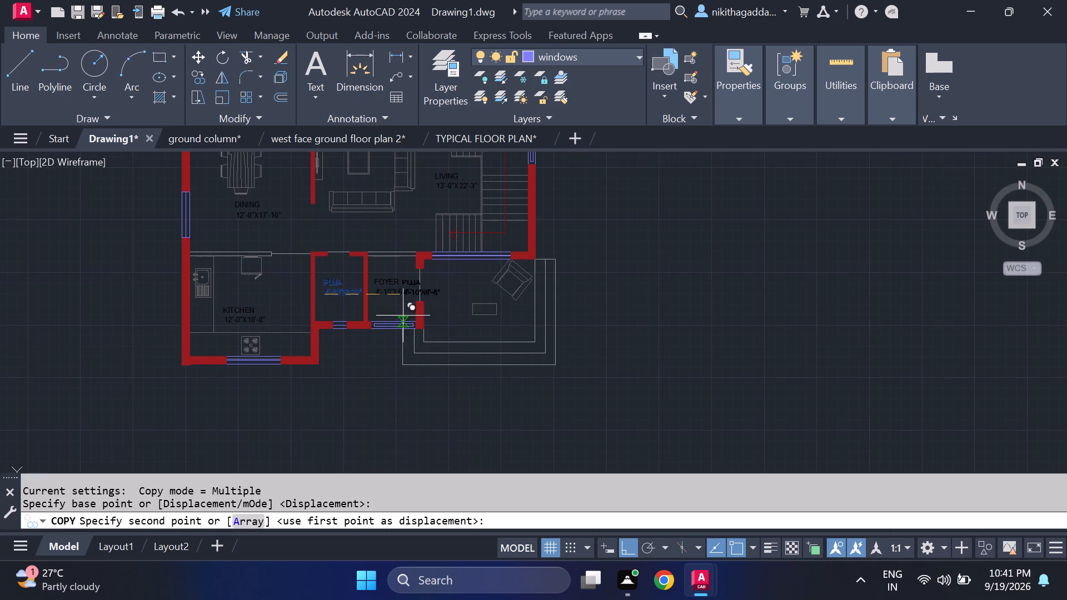
click(450, 297)
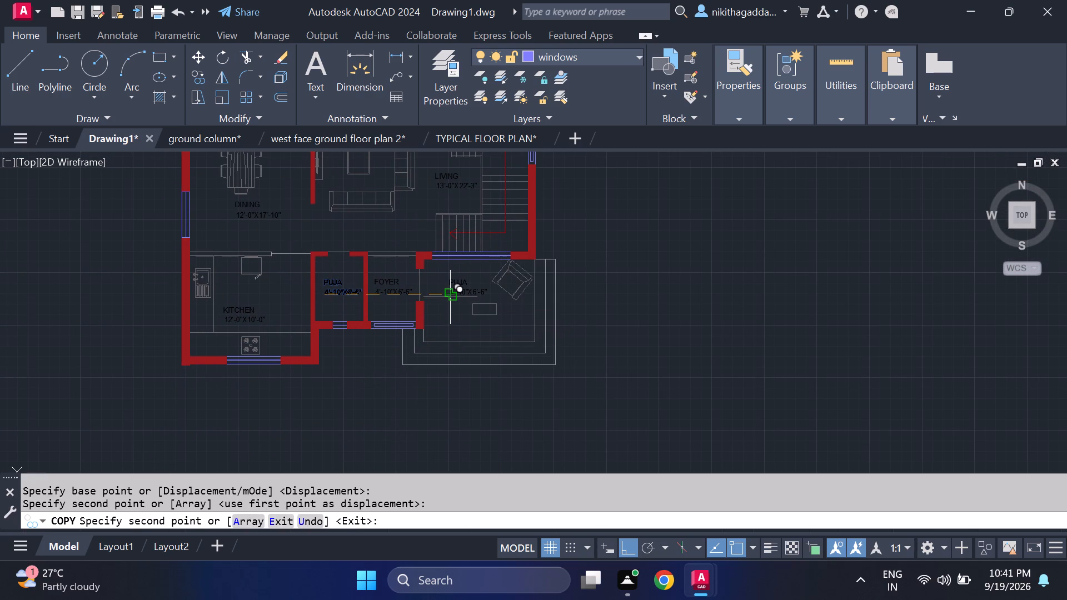
key(Escape)
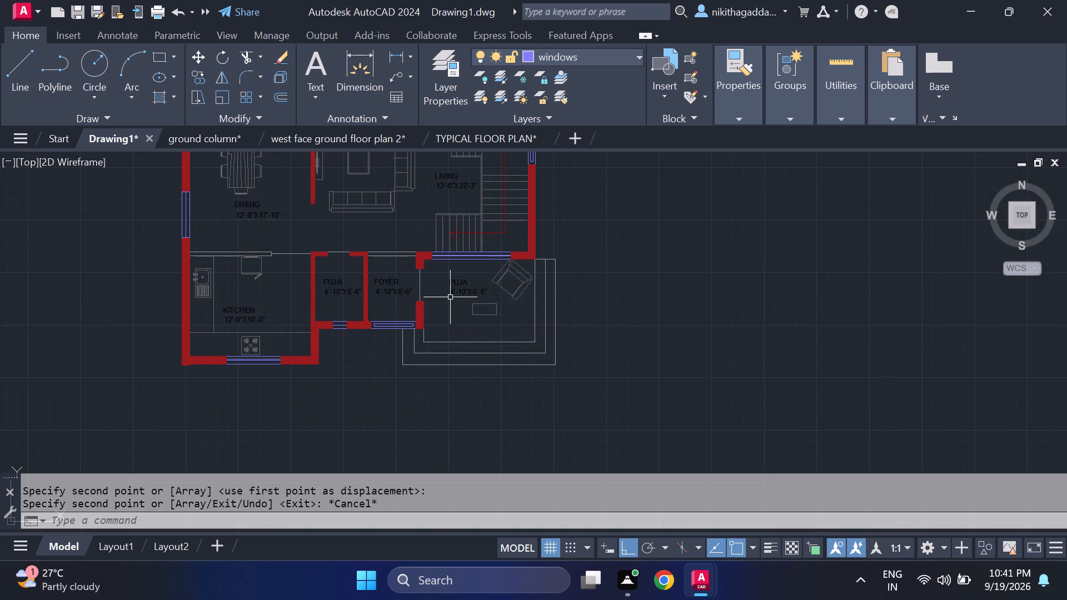
Change the copied PUJA label in the outdoor sitting area to VERANDAH.
scroll(458, 297, up, 2)
double_click(459, 262)
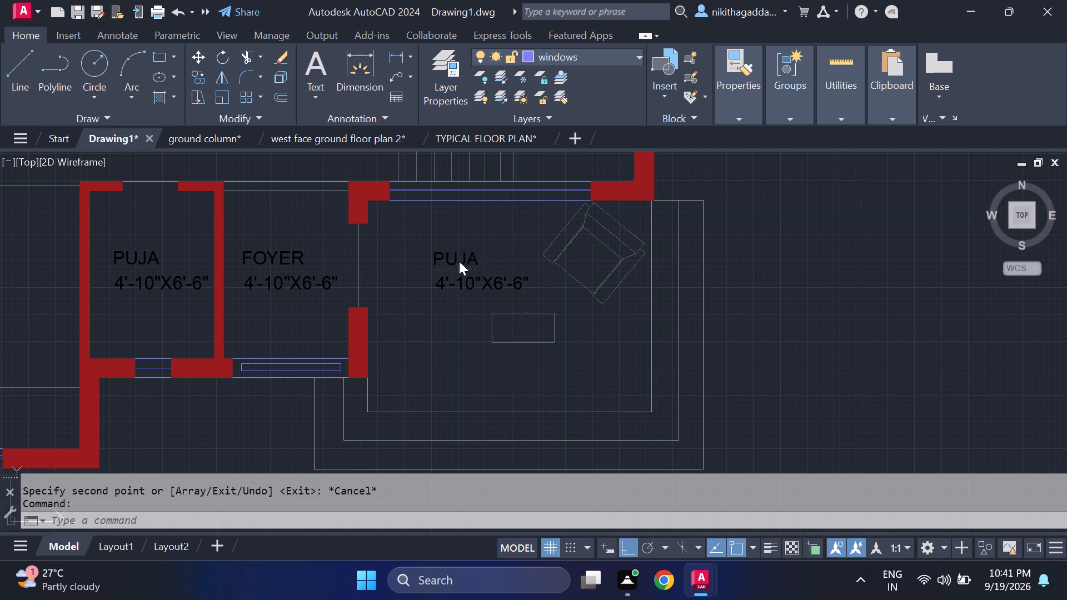
key(BackSpace)
text(VER)
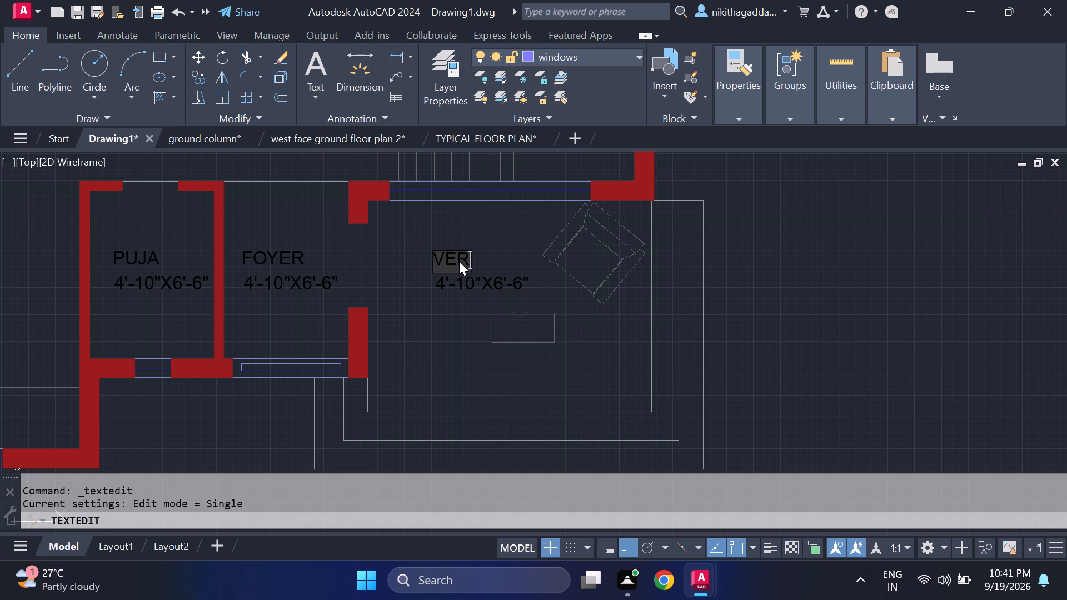
text(ANDAH)
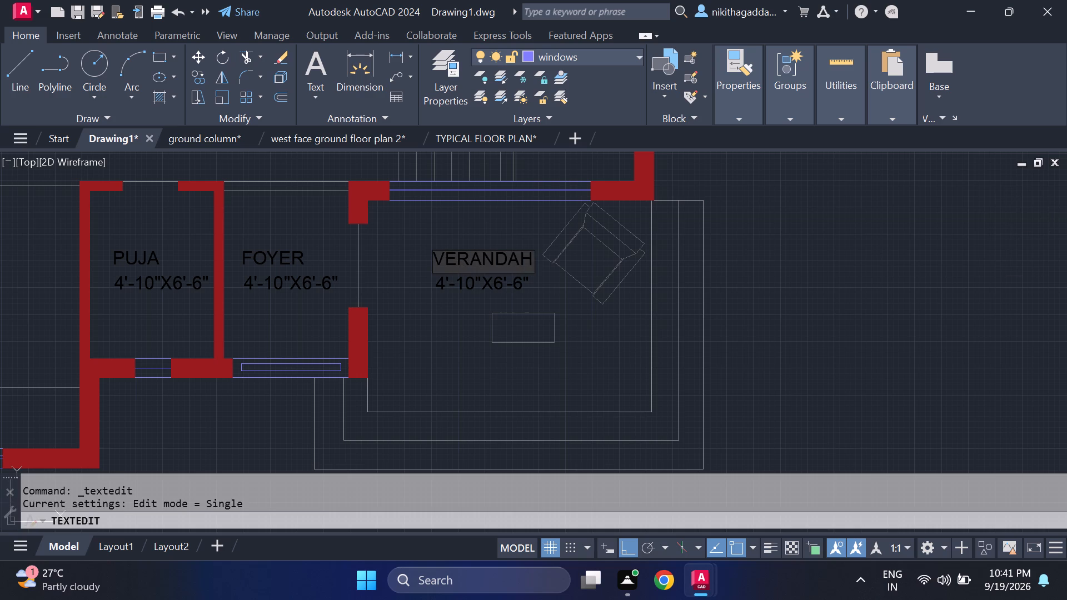
key(Return)
Set the size text under the VERANDAH label to 11'-0"X10'-5" and finish text editing.
key(Return)
scroll(474, 261, up, 1)
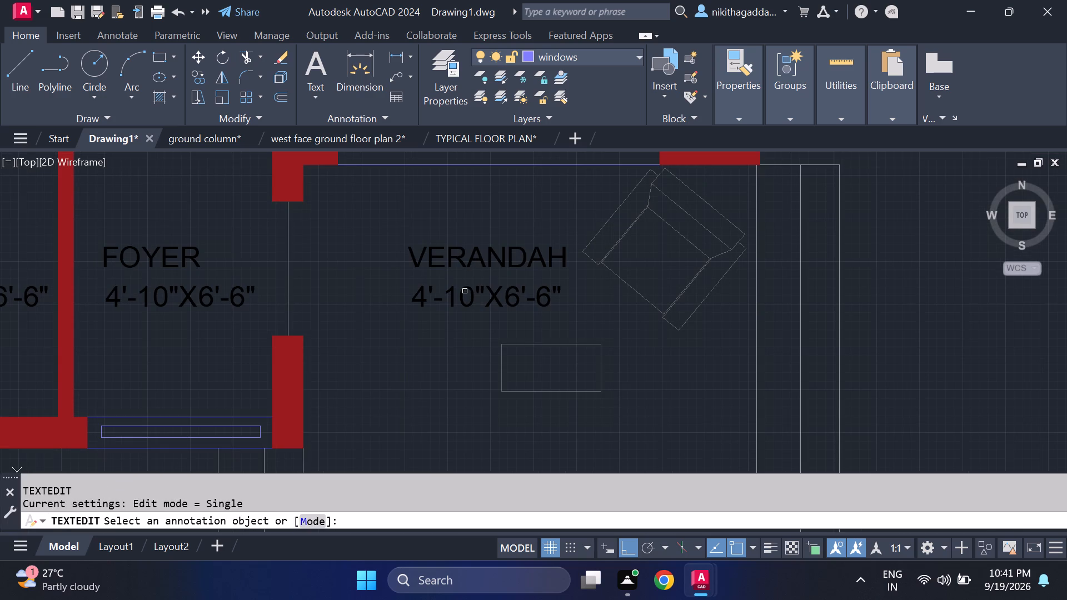
click(464, 294)
scroll(451, 296, up, 2)
click(385, 297)
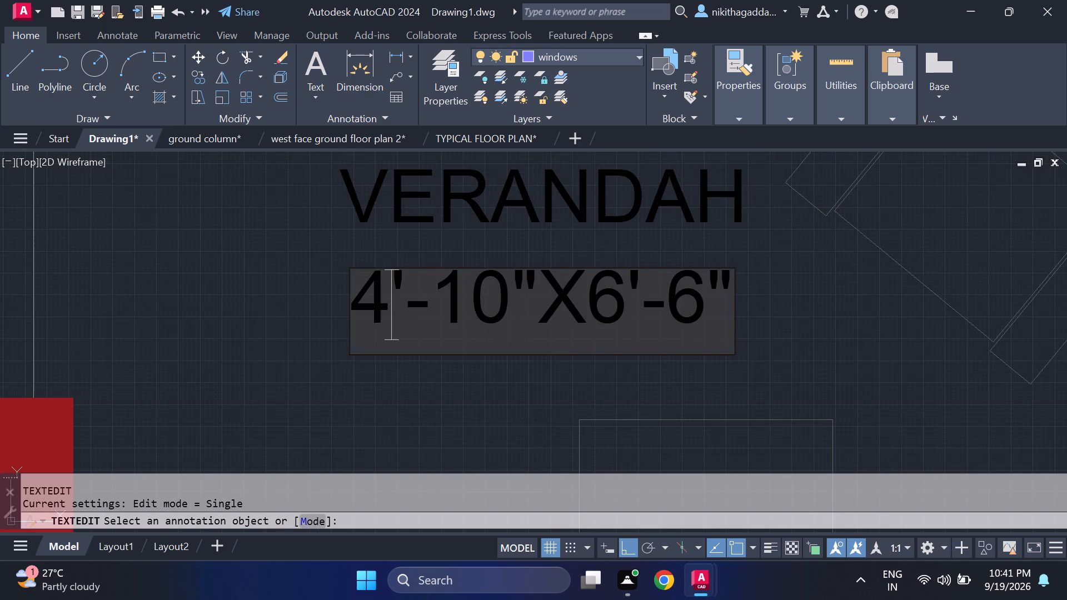
key(BackSpace)
key(F1)
text(11)
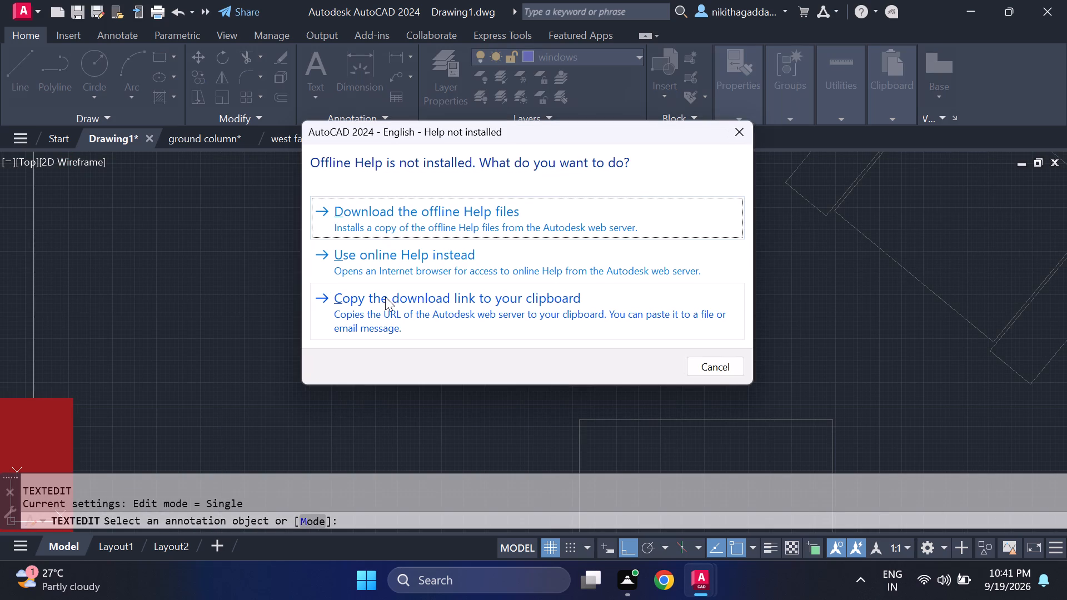
click(740, 131)
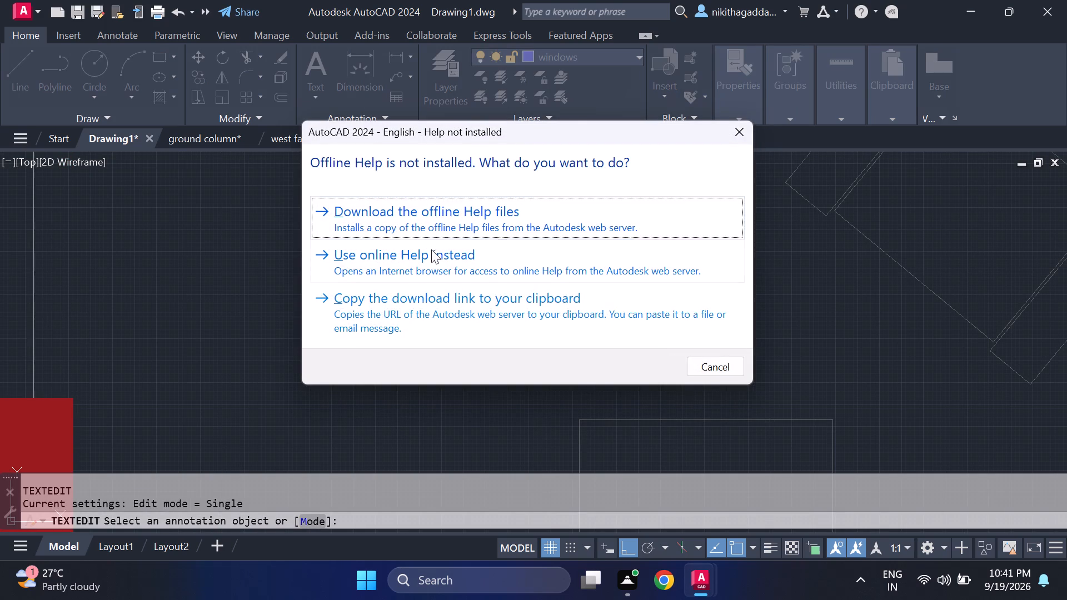
click(742, 138)
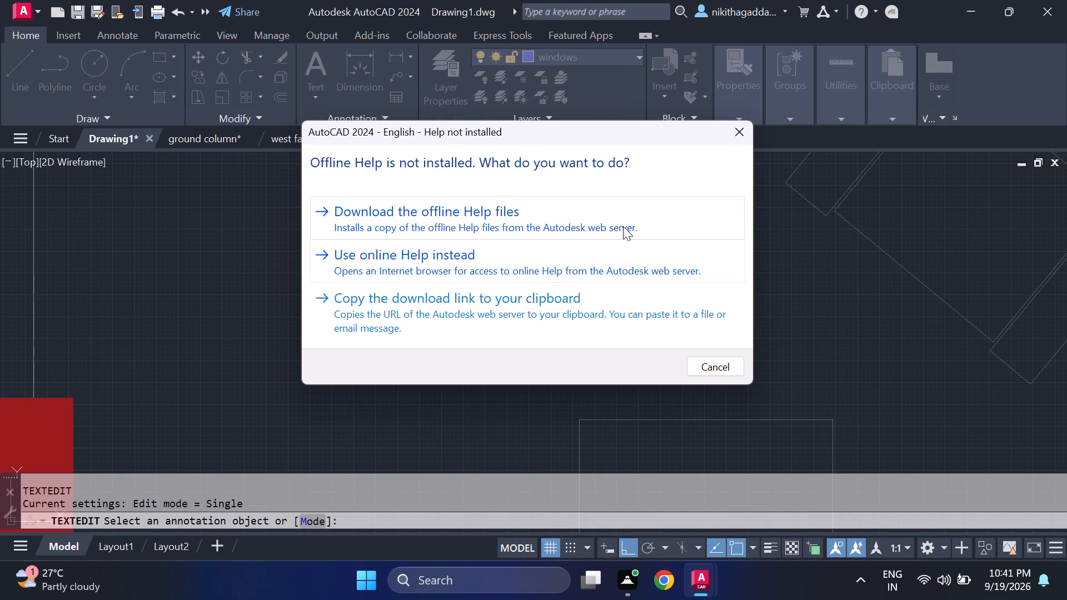
click(702, 362)
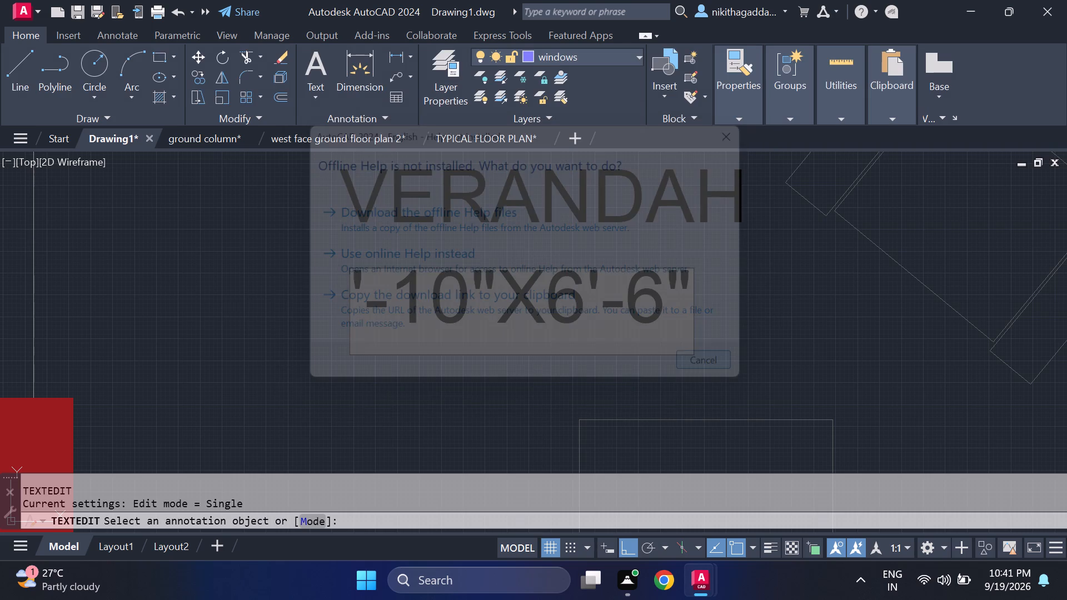
click(357, 302)
text(11)
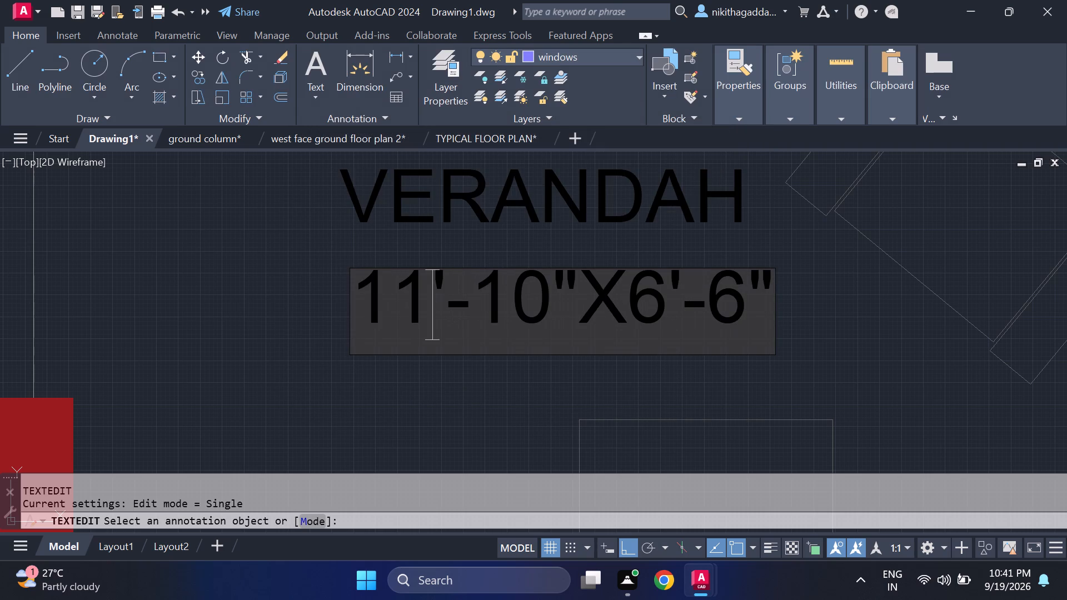
click(507, 313)
key(BackSpace)
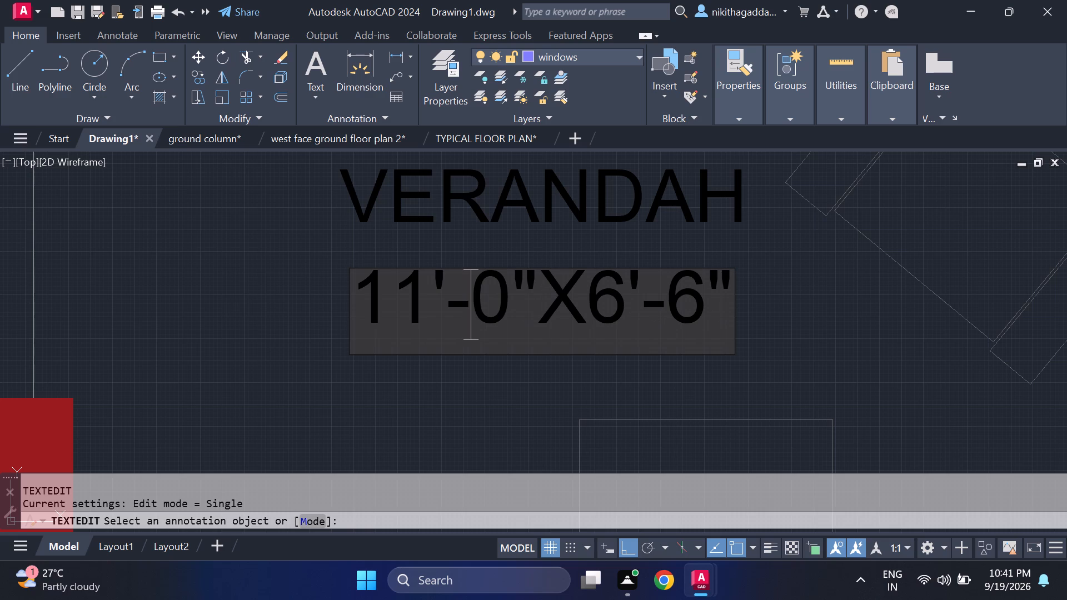
click(620, 309)
key(BackSpace)
key(1)
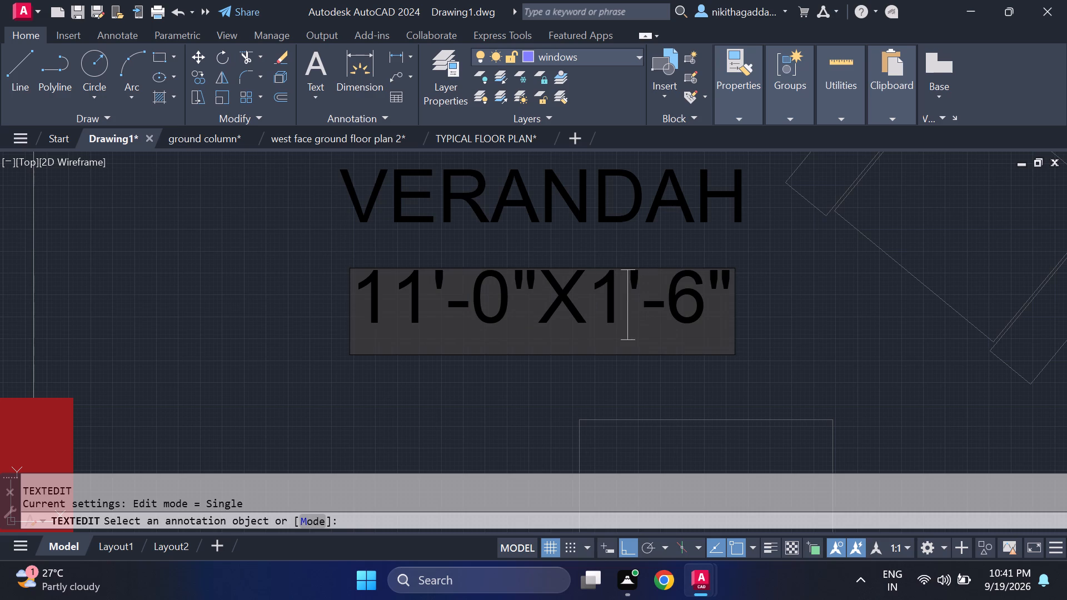
key(0)
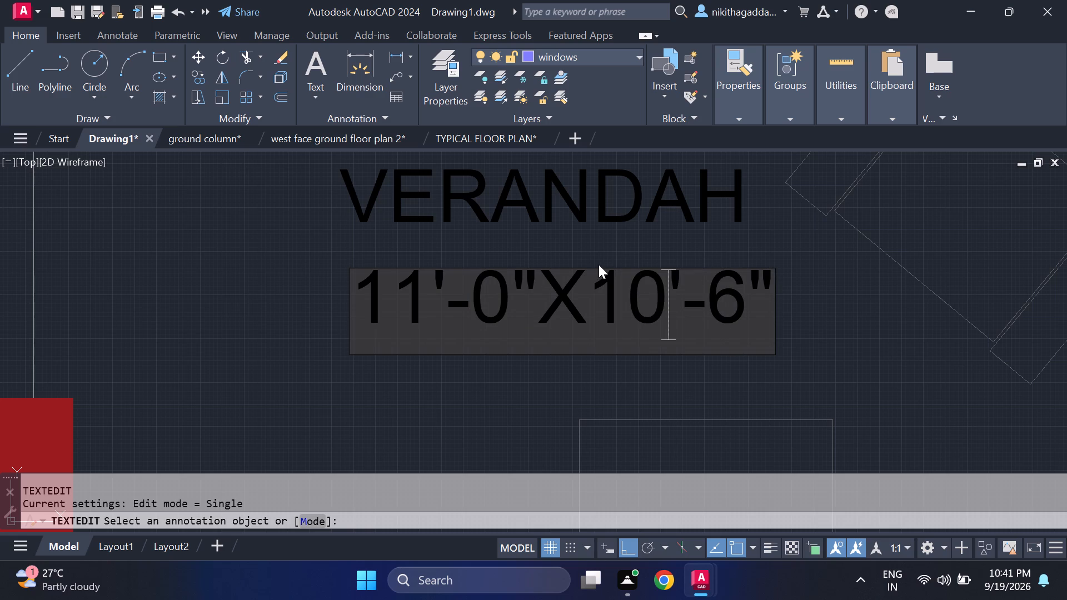
click(741, 319)
key(BackSpace)
key(5)
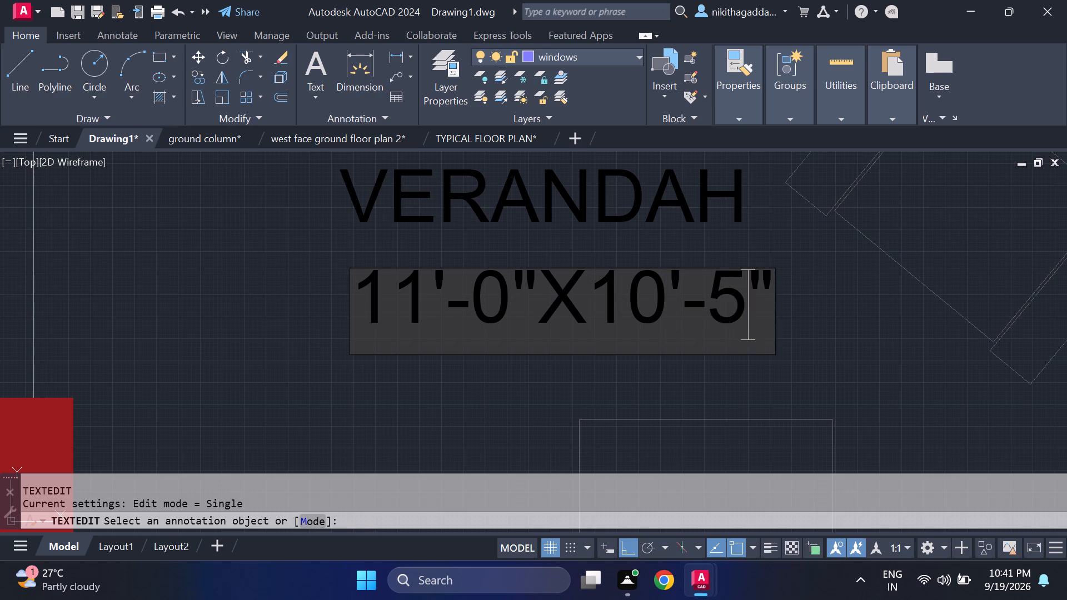
key(Return)
key(Return)
scroll(741, 319, down, 4)
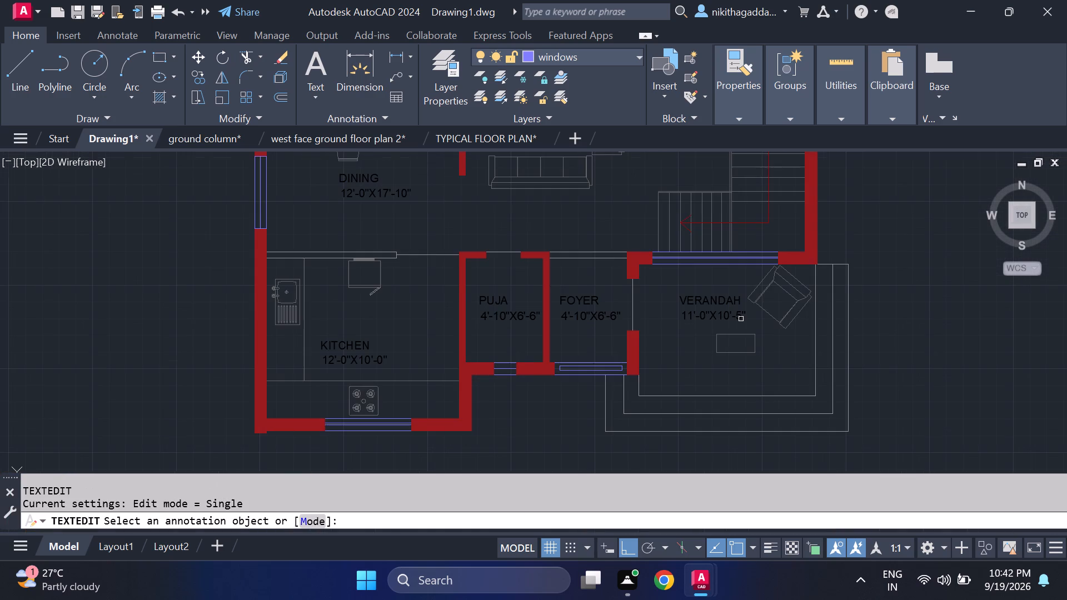
scroll(733, 314, down, 1)
middle_drag(733, 314, 747, 380)
middle_drag(661, 303, 659, 408)
middle_drag(655, 353, 672, 413)
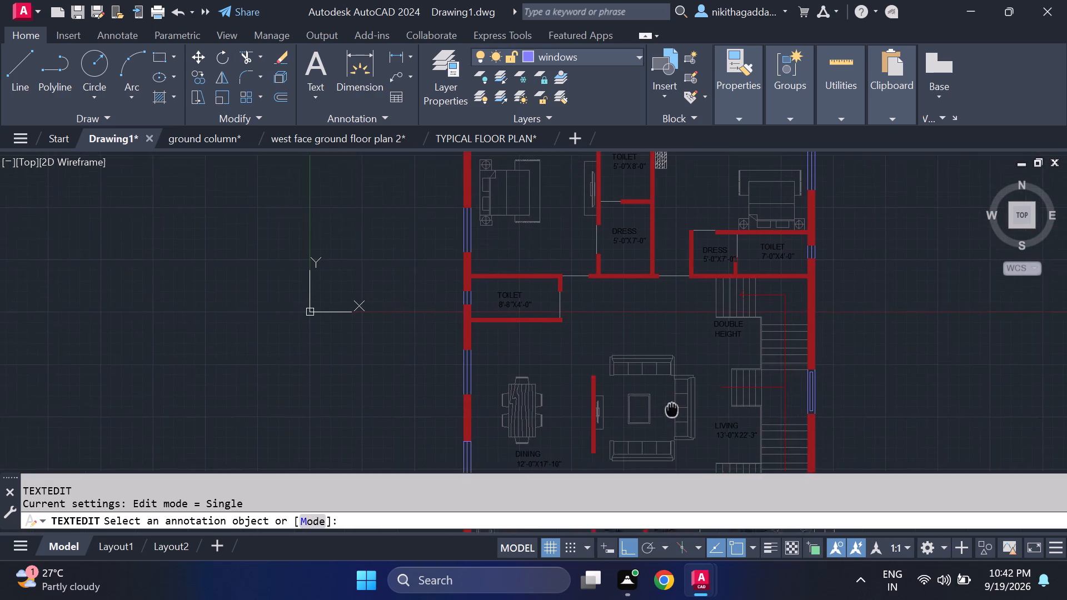
middle_drag(672, 413, 679, 449)
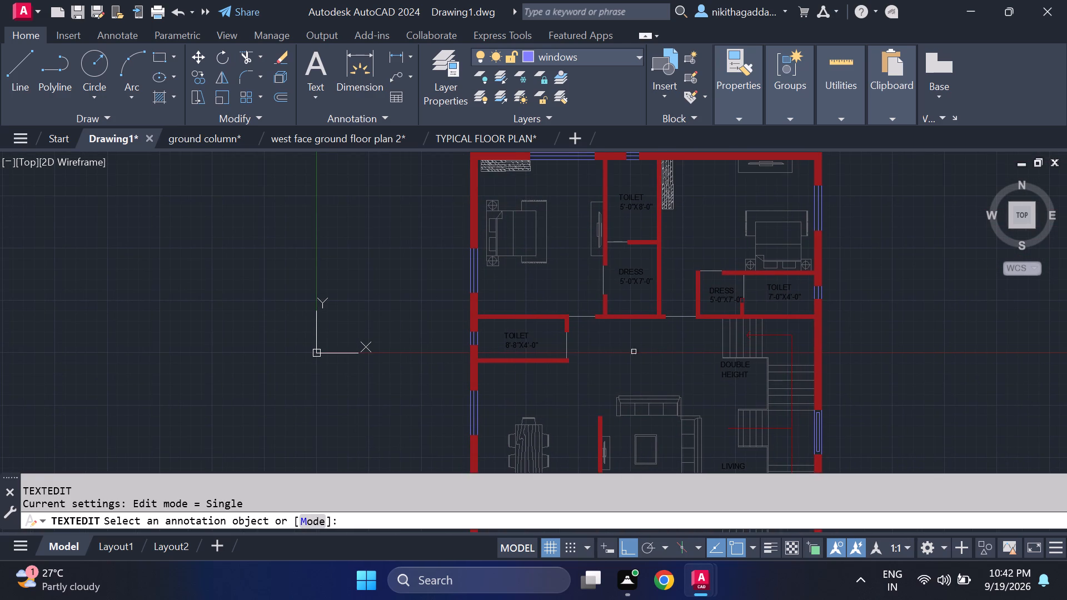
middle_drag(667, 341, 573, 393)
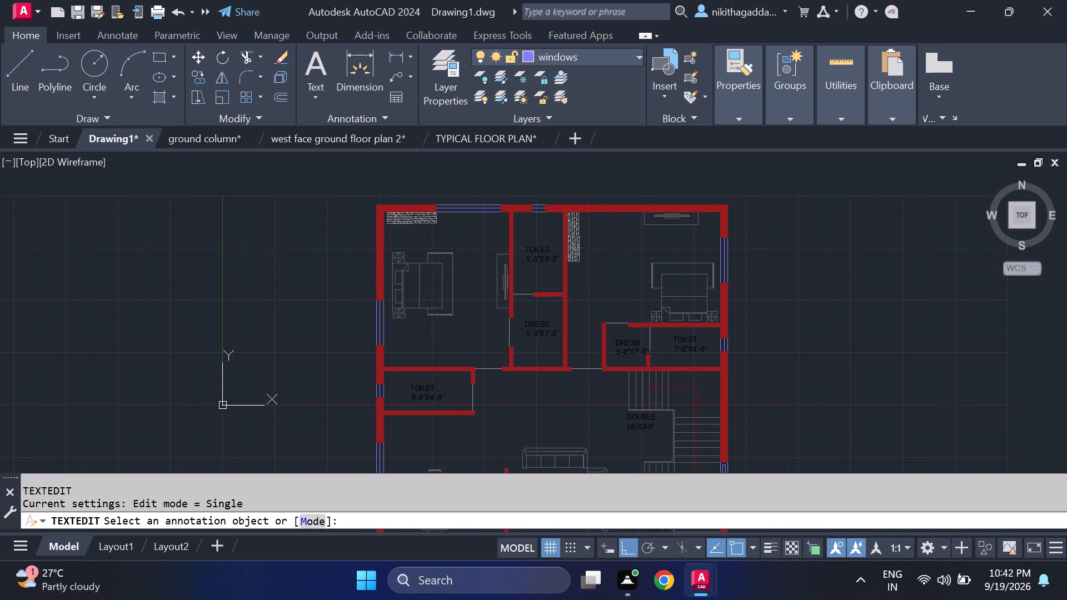
key(Escape)
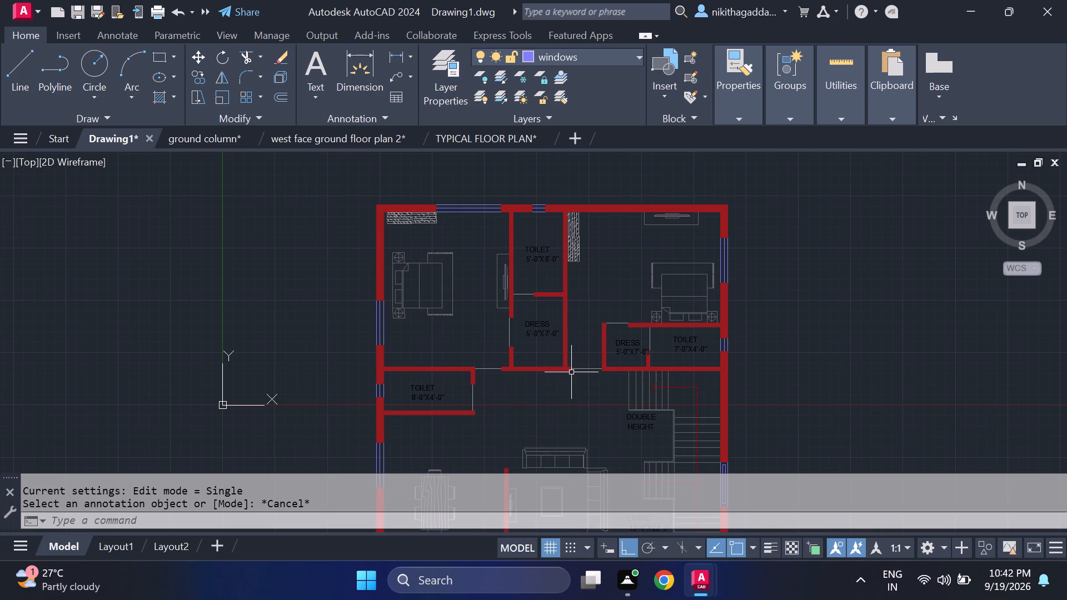
Move the WARDROBE label in the north-west bedroom's wardrobe to the text layer.
scroll(403, 202, up, 3)
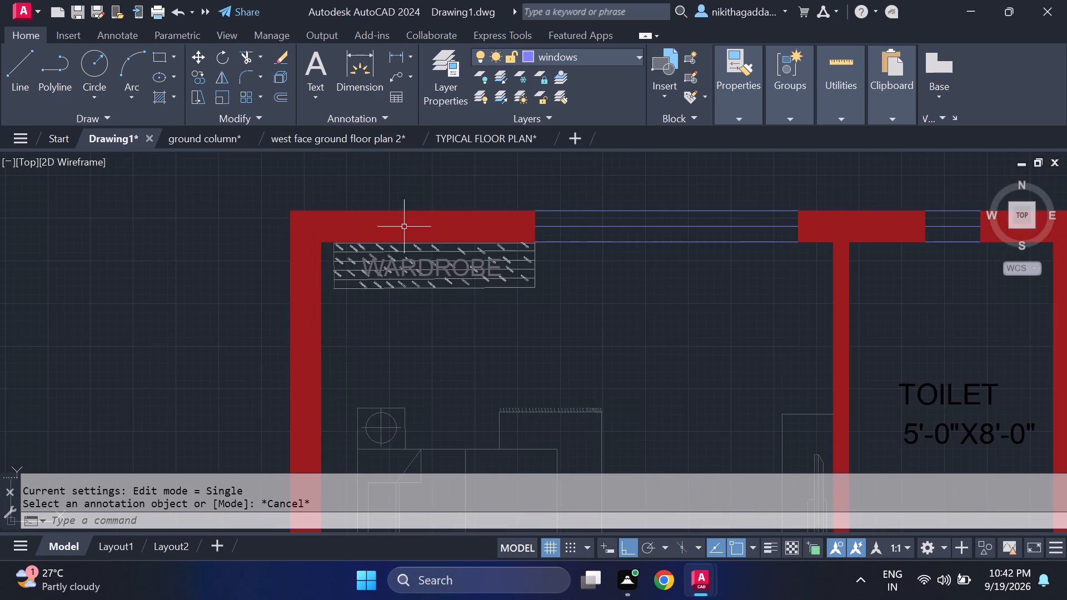
scroll(405, 254, up, 2)
click(415, 277)
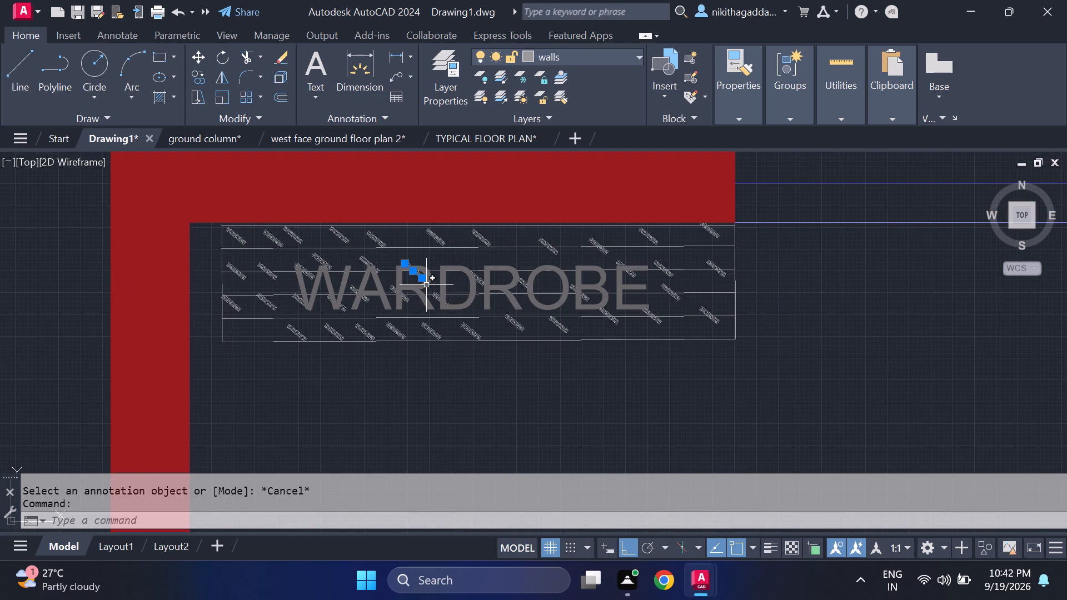
key(Escape)
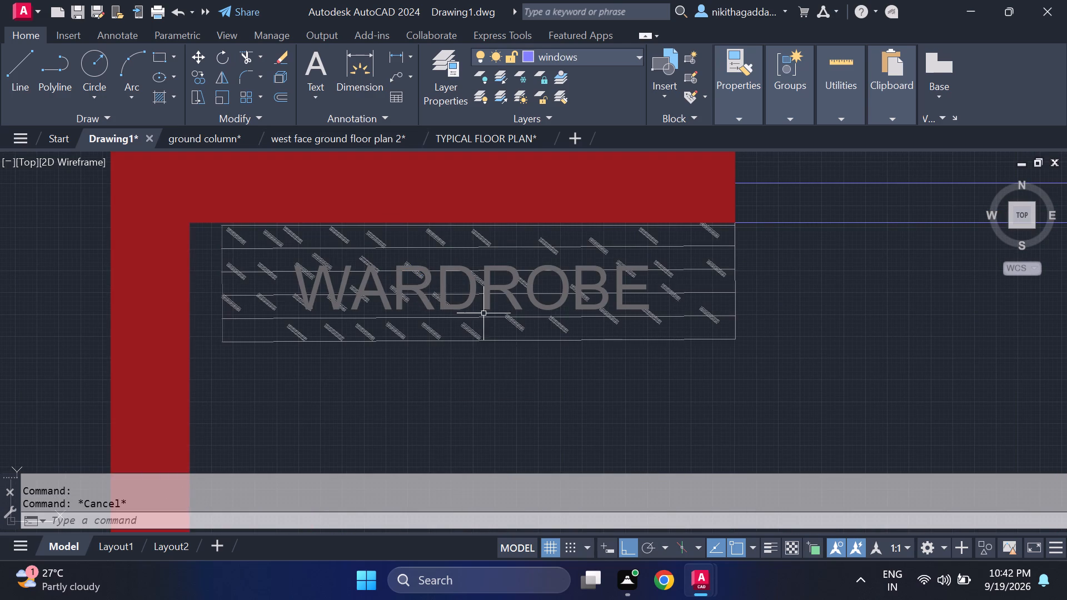
scroll(483, 313, up, 2)
click(428, 226)
click(366, 248)
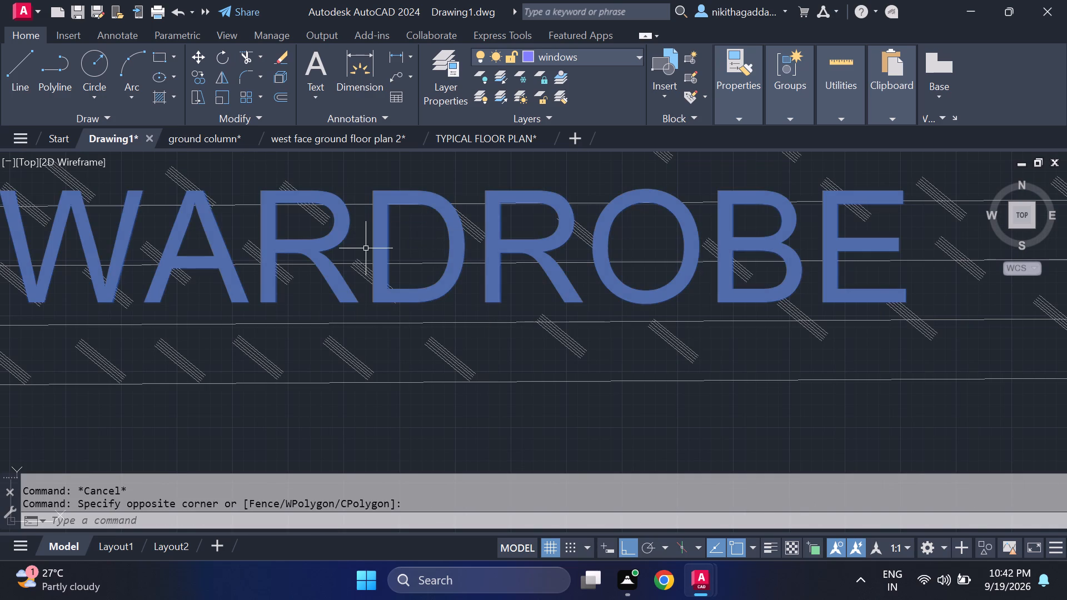
click(621, 60)
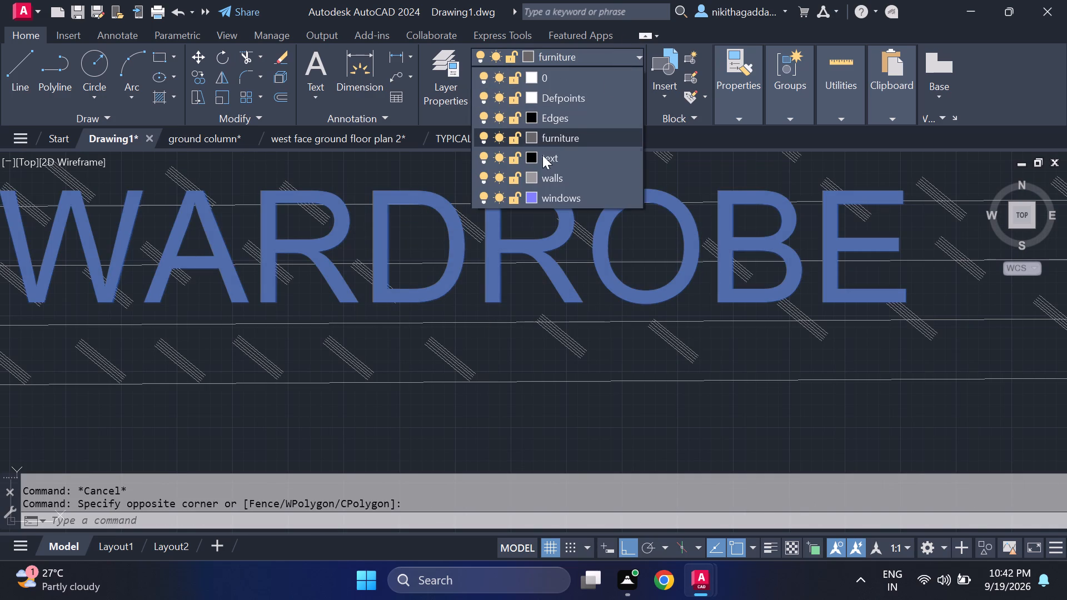
click(536, 158)
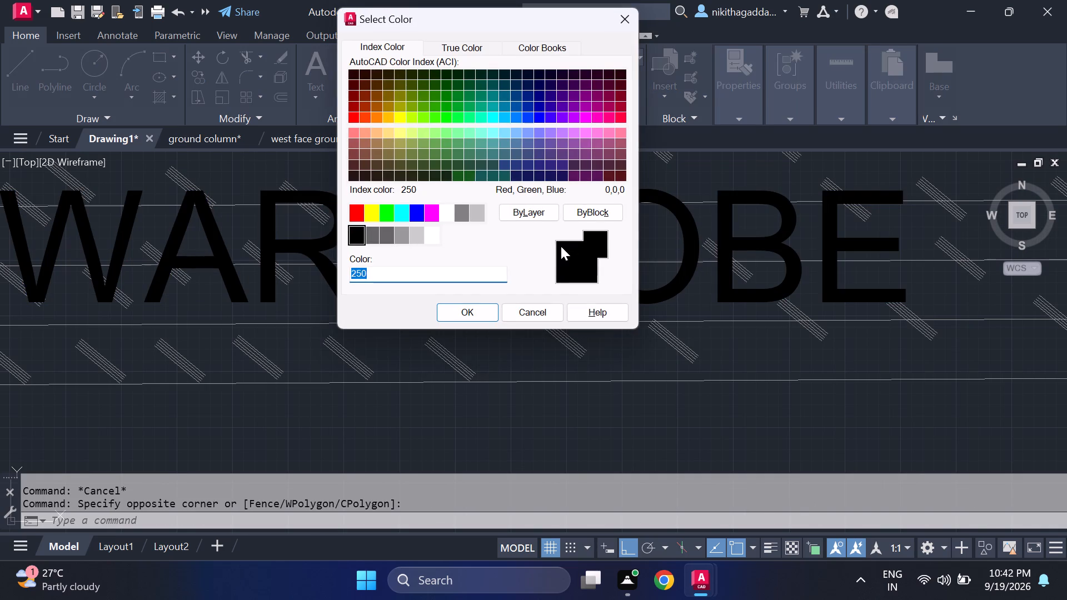
key(Escape)
key(Escape)
scroll(595, 255, down, 5)
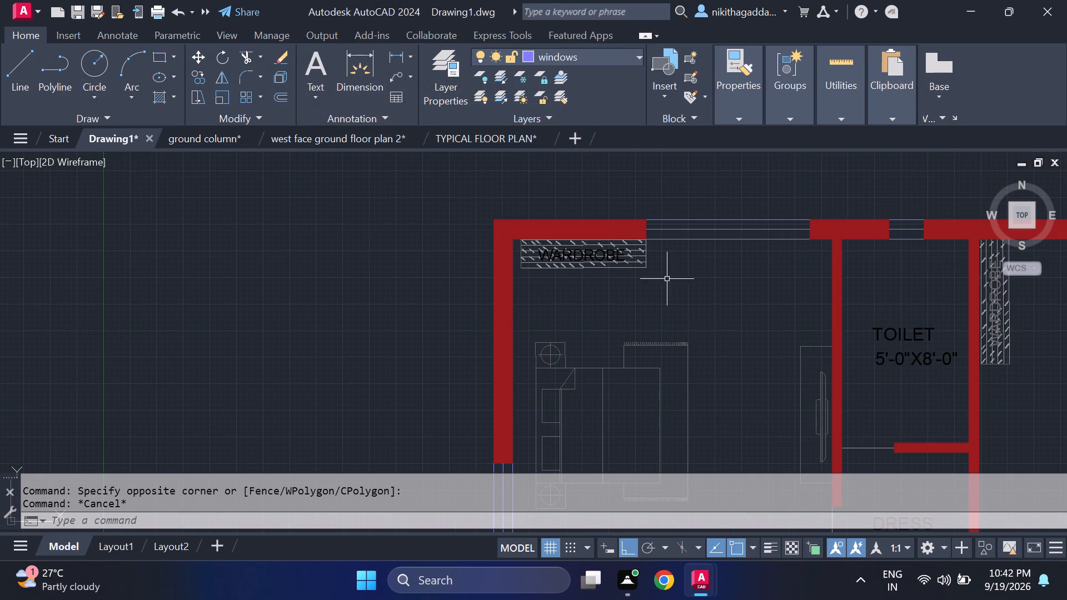
Move the vertical WARDROBE label in the north-east bedroom's wardrobe to the text layer.
middle_drag(914, 362, 756, 332)
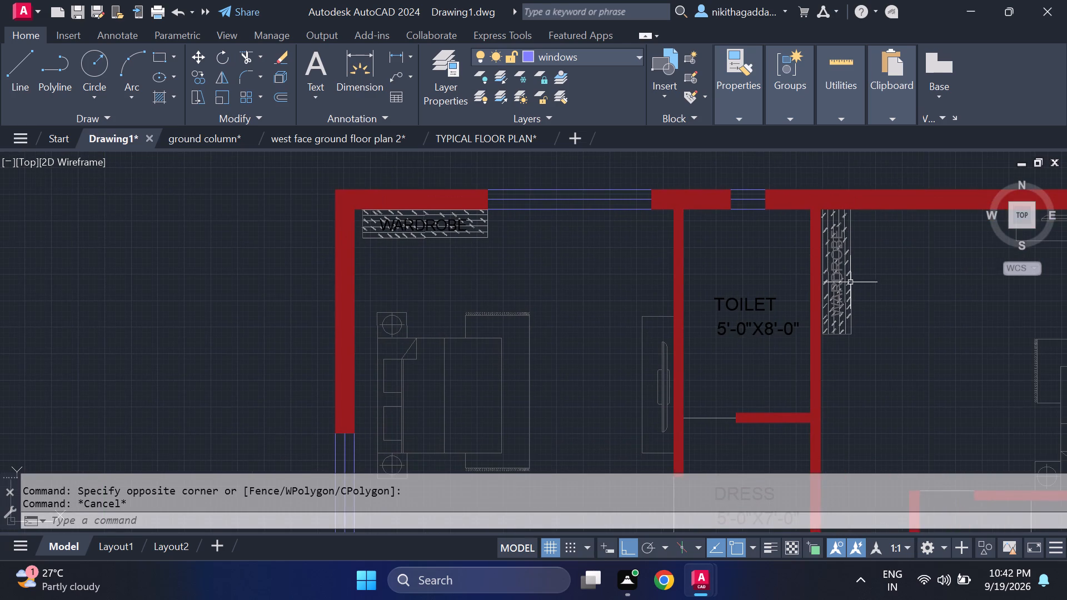
scroll(851, 280, up, 5)
click(780, 263)
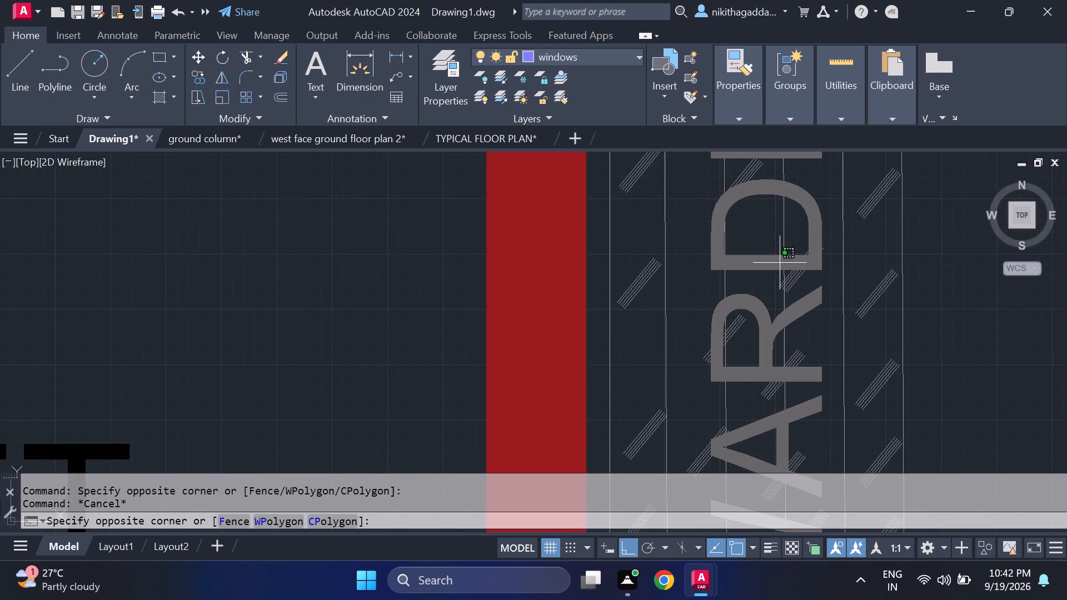
click(769, 261)
click(754, 232)
click(736, 281)
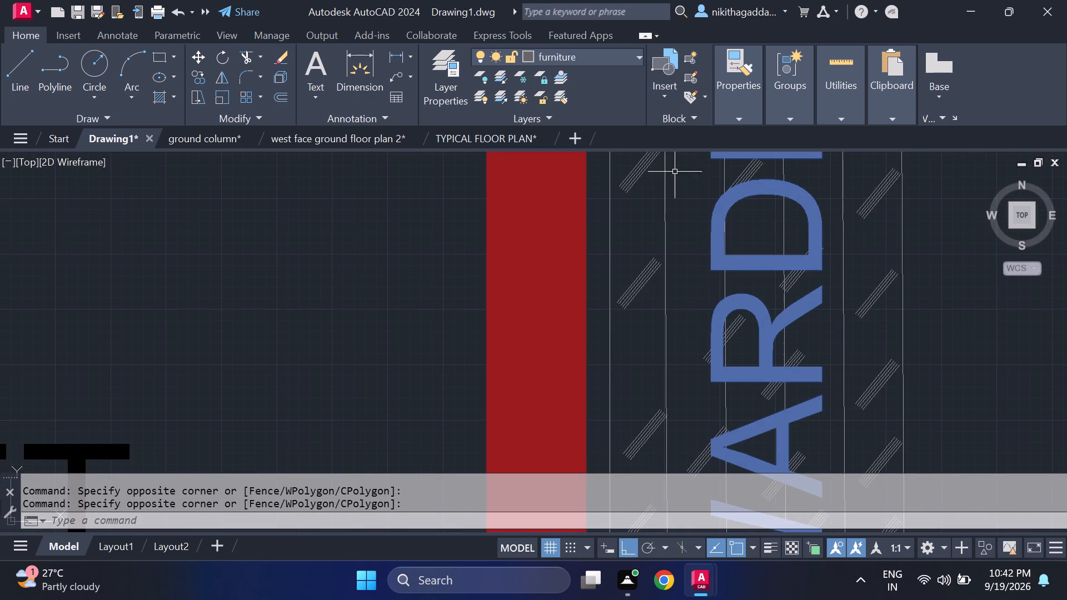
click(634, 55)
click(574, 161)
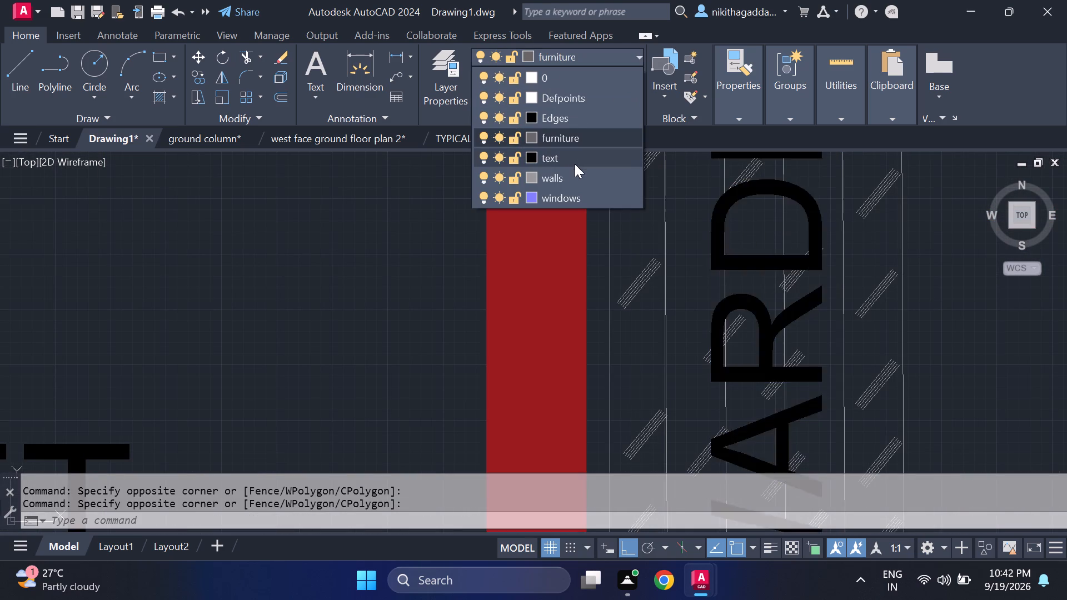
key(Escape)
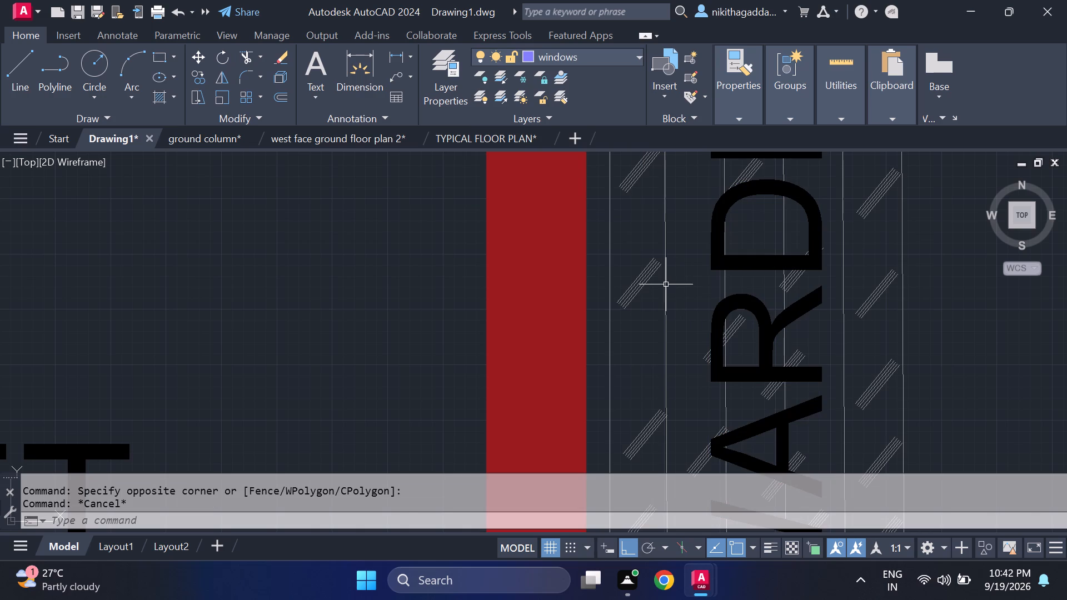
Copy the TOILET name and 8'-8"X4'-0" size labels from the west toilet into the north-west bedroom, over the bed area.
scroll(665, 284, down, 4)
scroll(620, 294, down, 2)
middle_drag(474, 353, 476, 346)
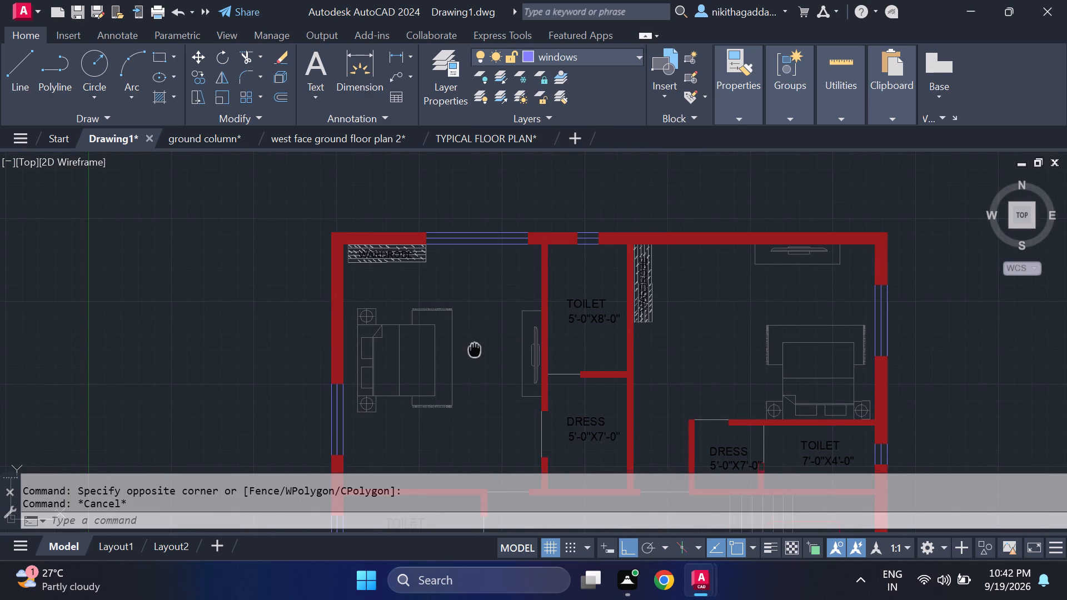
middle_drag(476, 346, 546, 313)
middle_drag(676, 353, 664, 311)
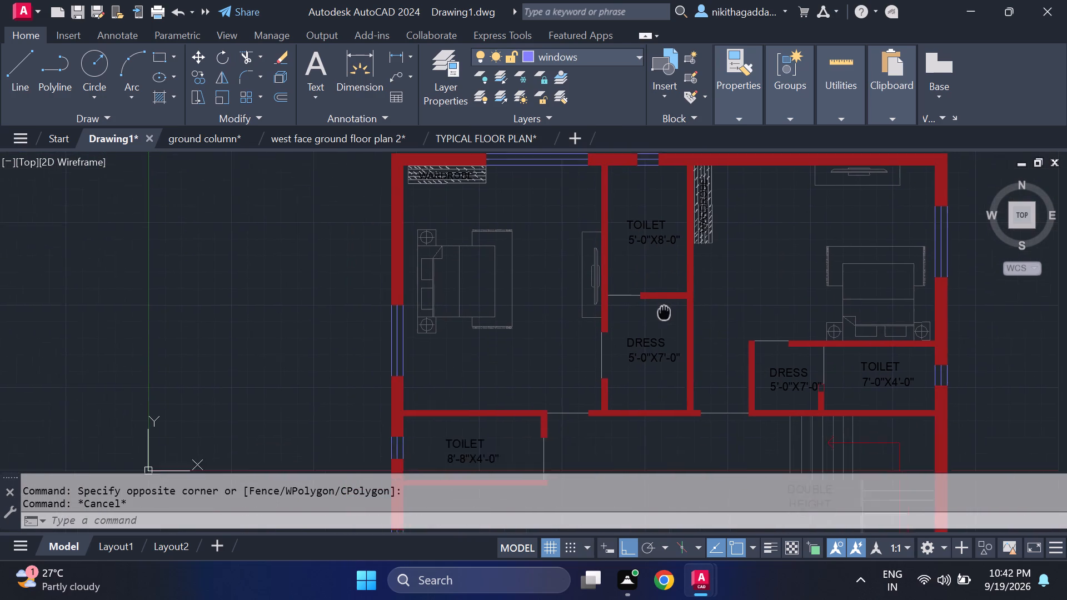
middle_drag(664, 311, 664, 193)
click(493, 311)
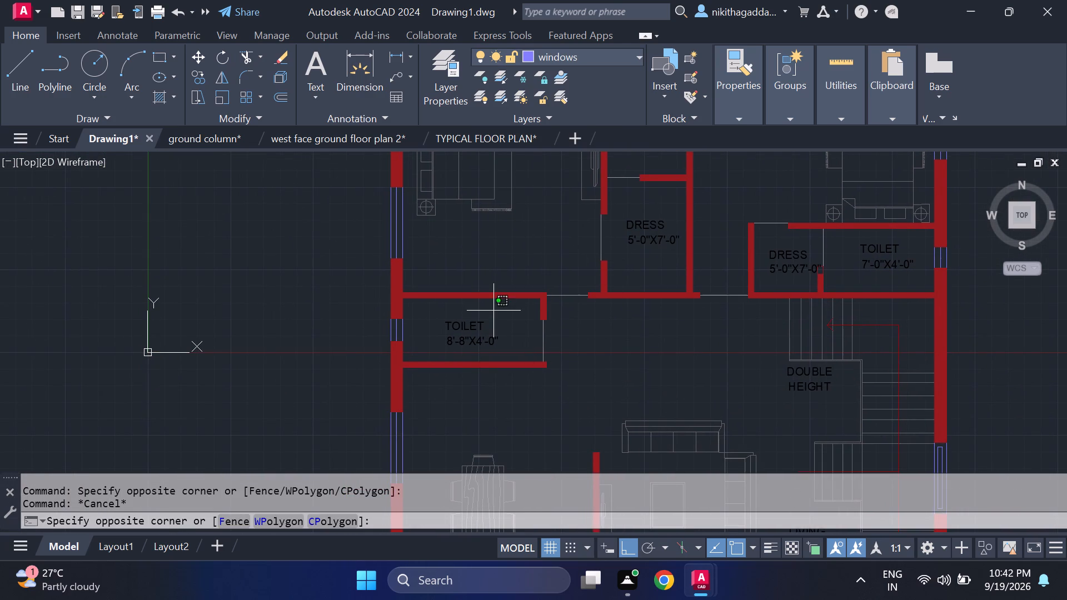
click(436, 348)
text(CO)
key(Return)
click(442, 346)
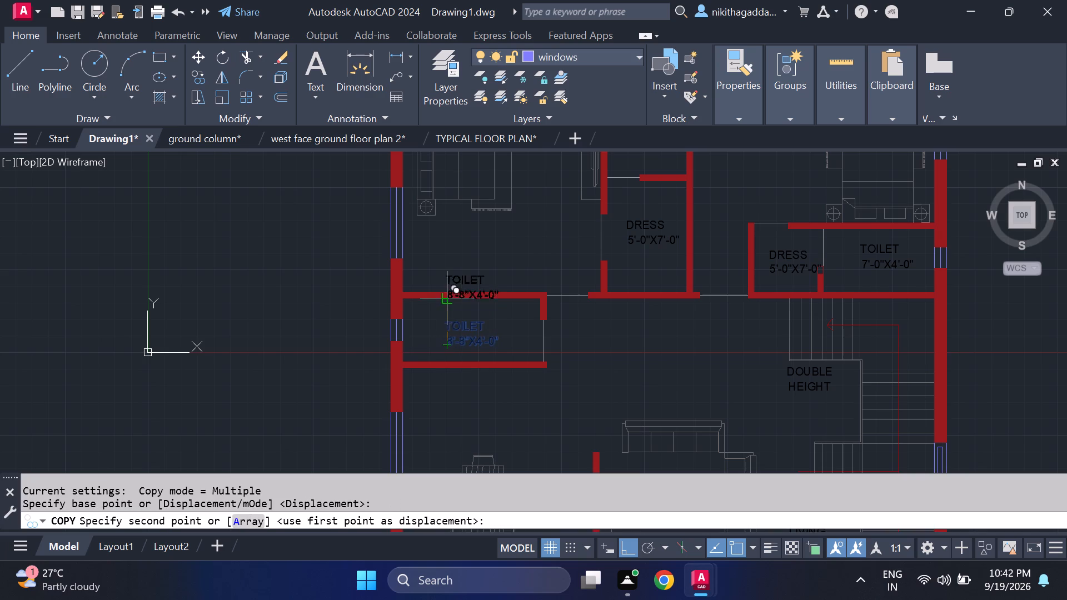
middle_drag(452, 256, 434, 506)
scroll(461, 427, up, 1)
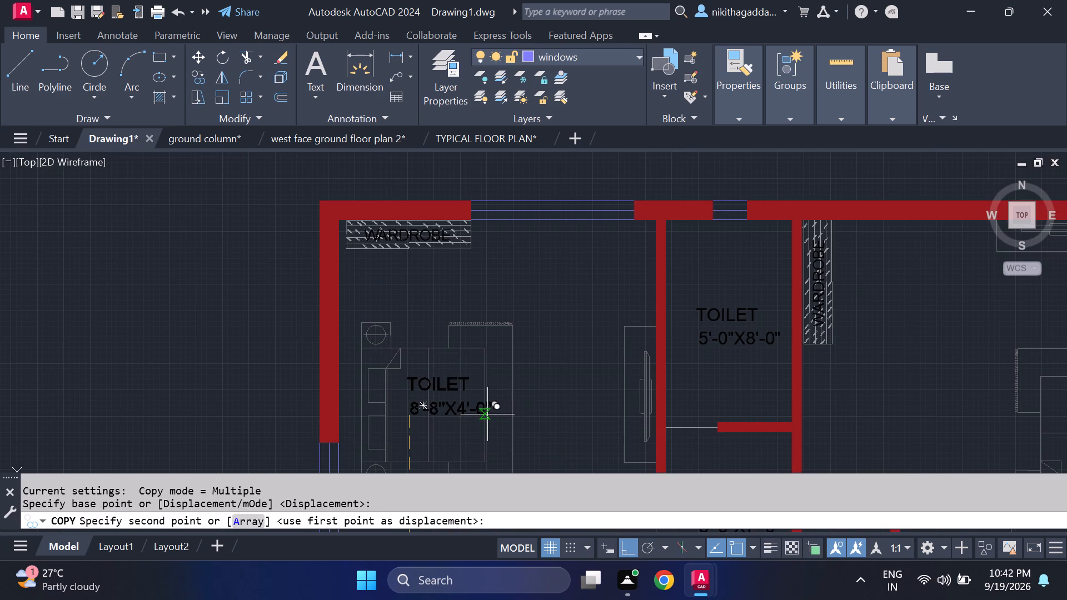
key(F8)
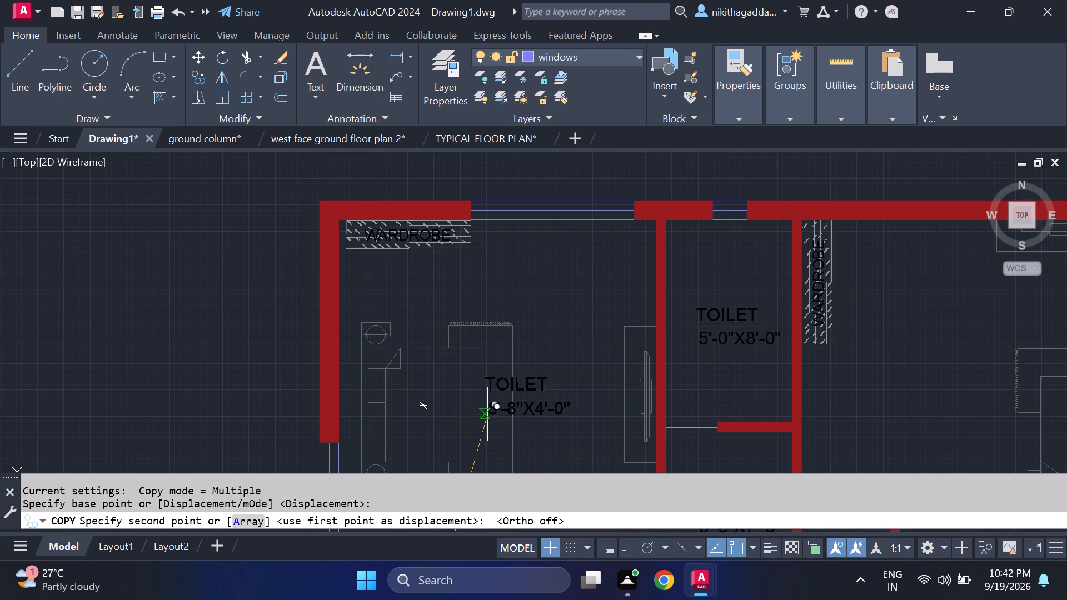
click(453, 418)
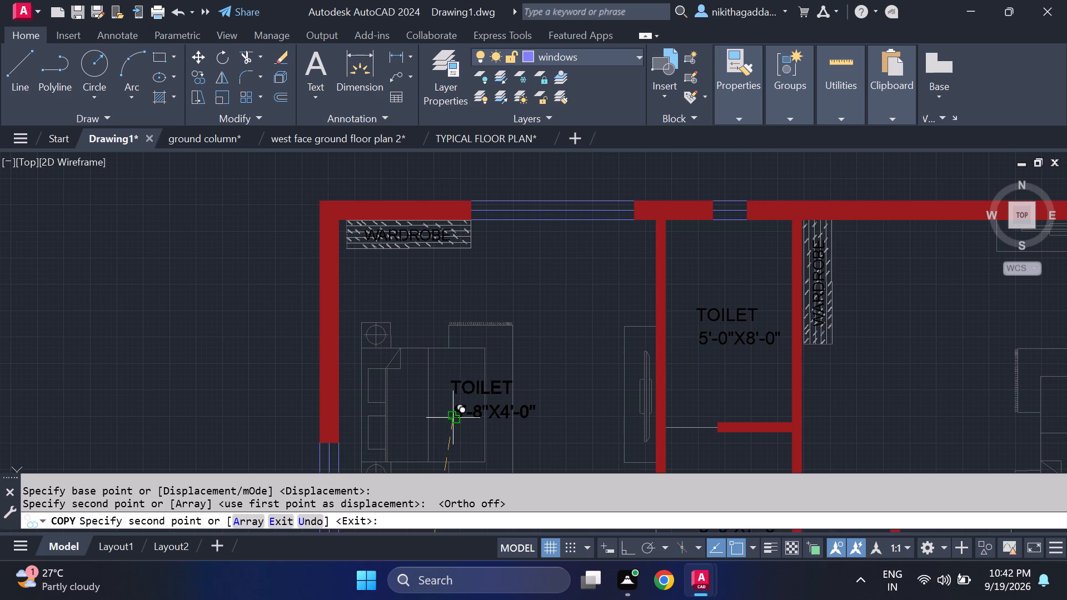
key(Escape)
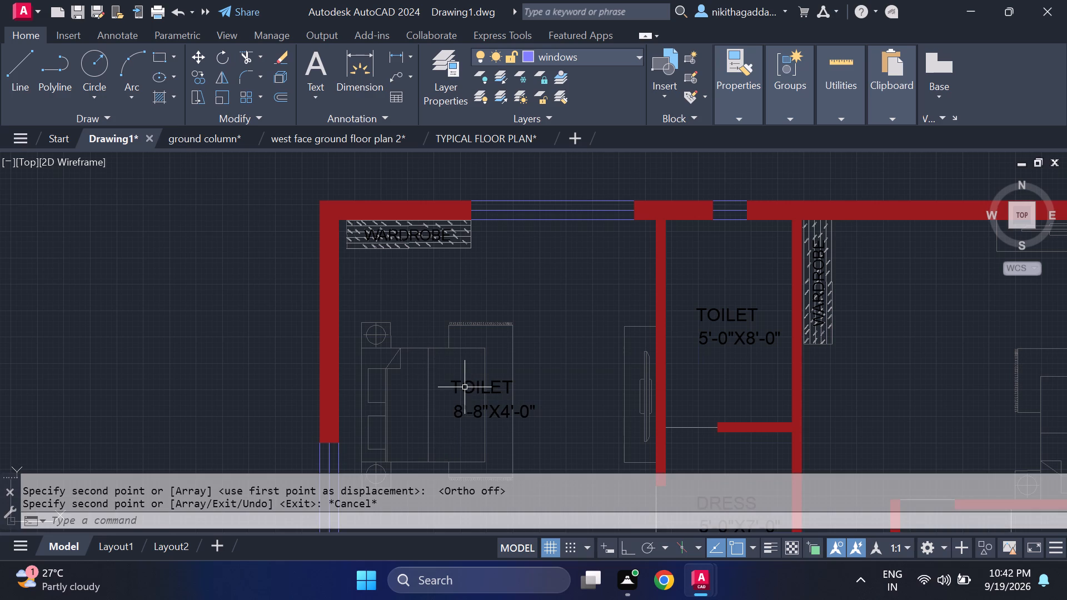
Change the copied TOILET label in the north-west bedroom to M.BEDROOM.
click(467, 388)
click(467, 388)
double_click(467, 388)
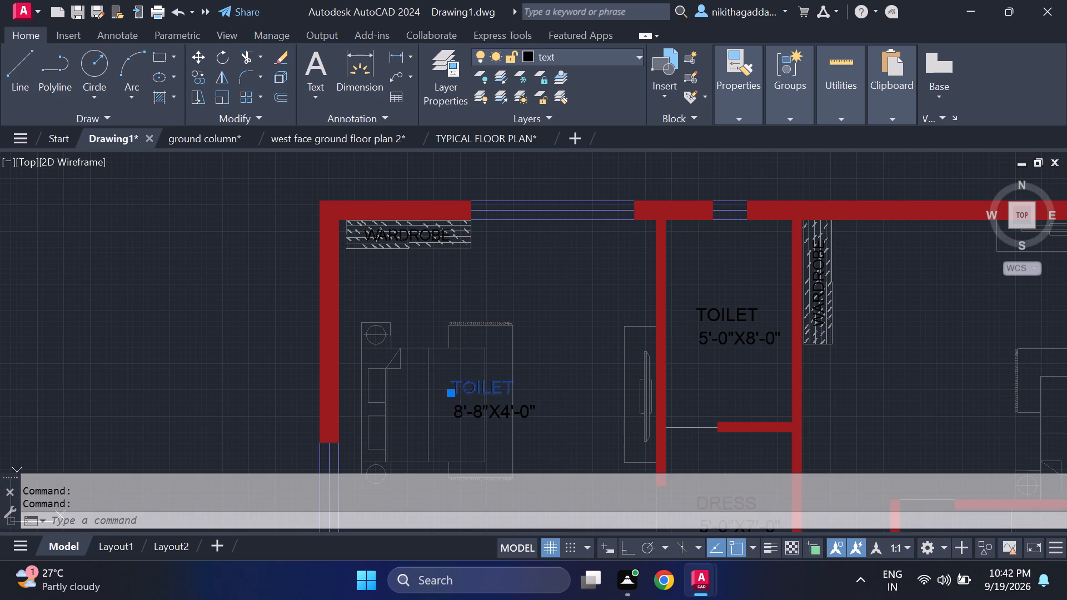
scroll(466, 388, up, 2)
click(426, 389)
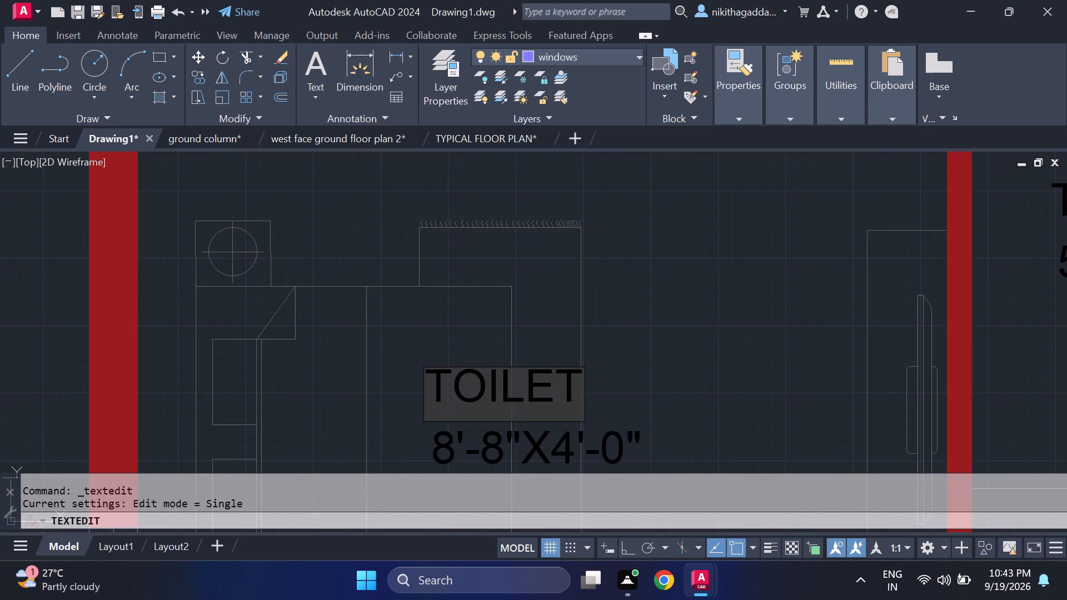
key(m)
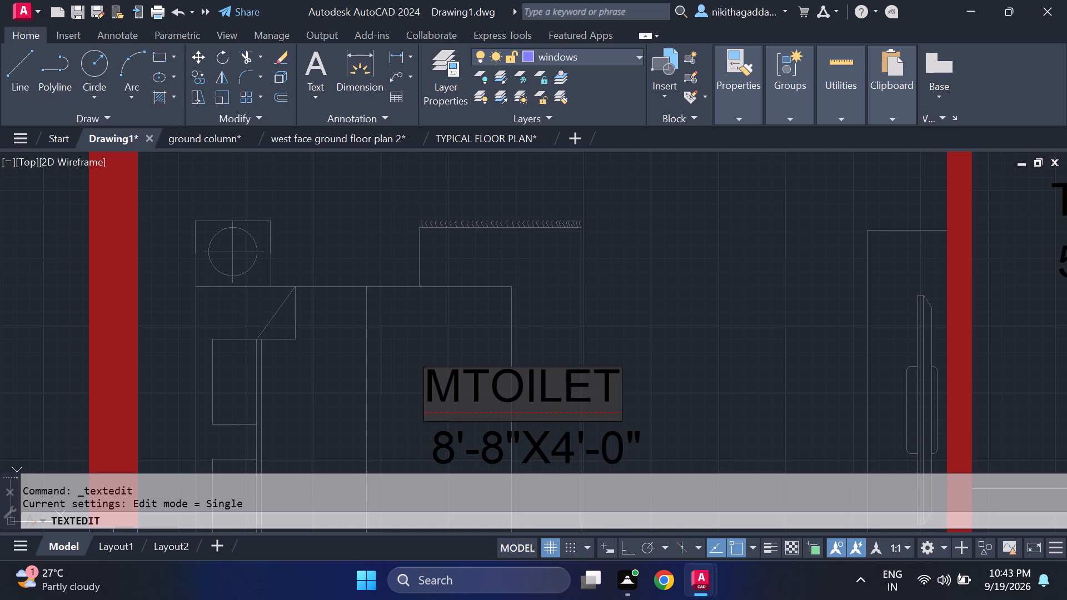
key(period)
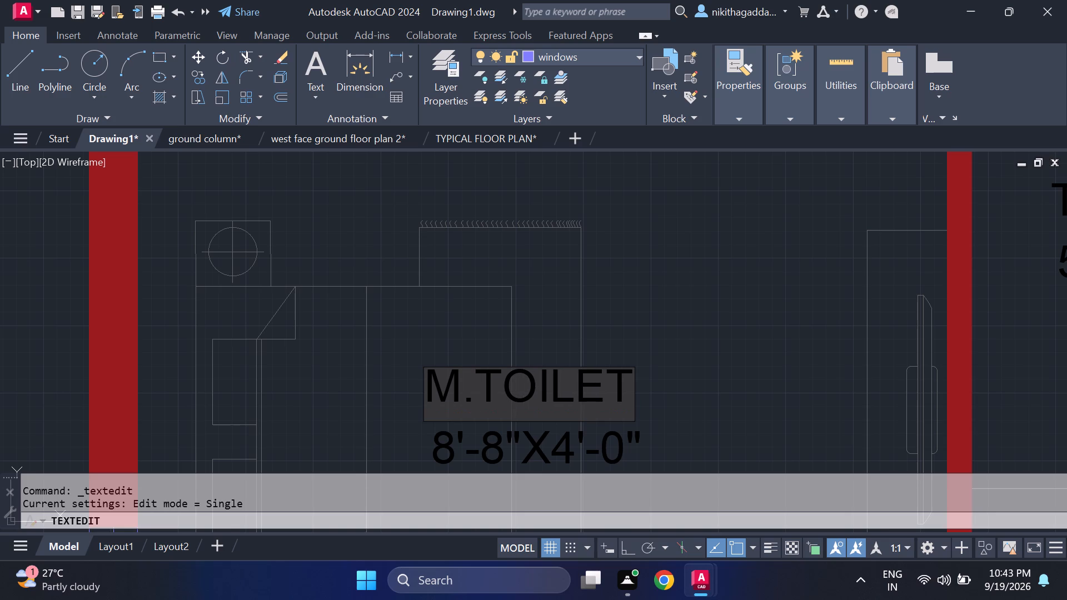
text(BEDT)
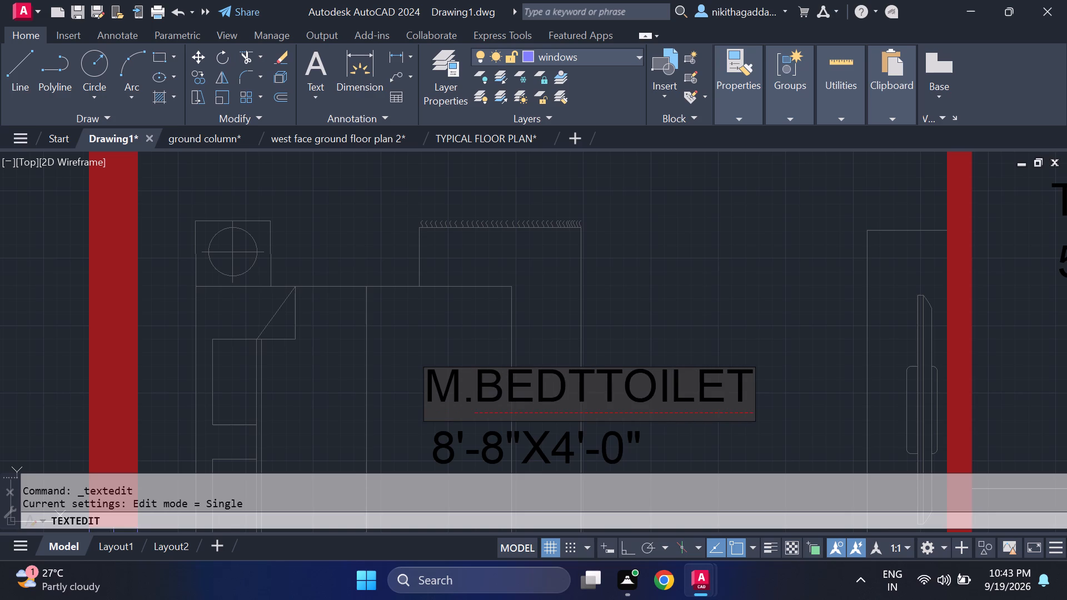
key(BackSpace)
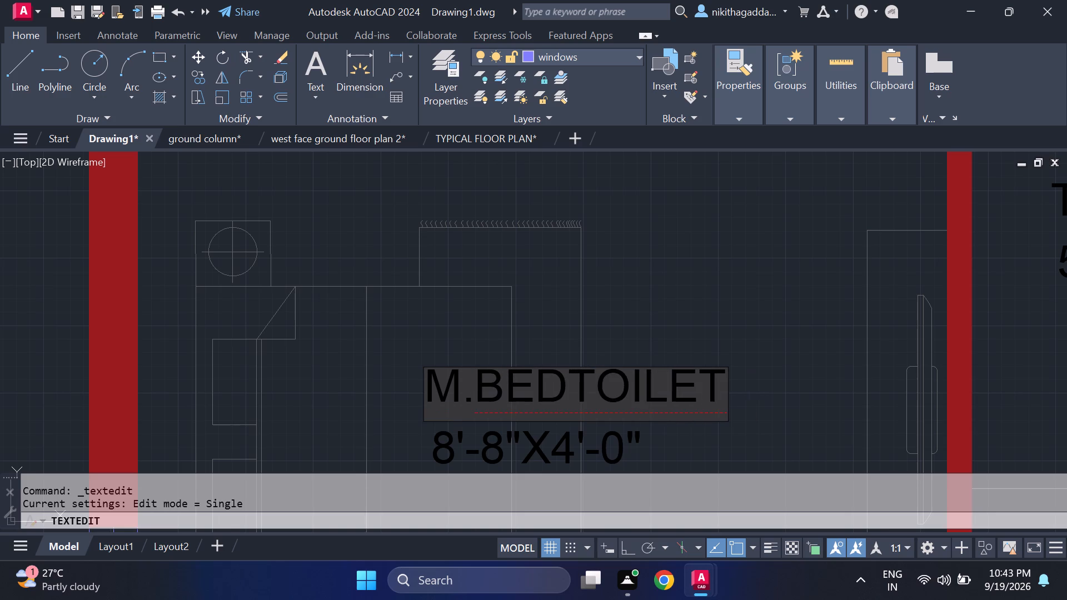
text(ROOM)
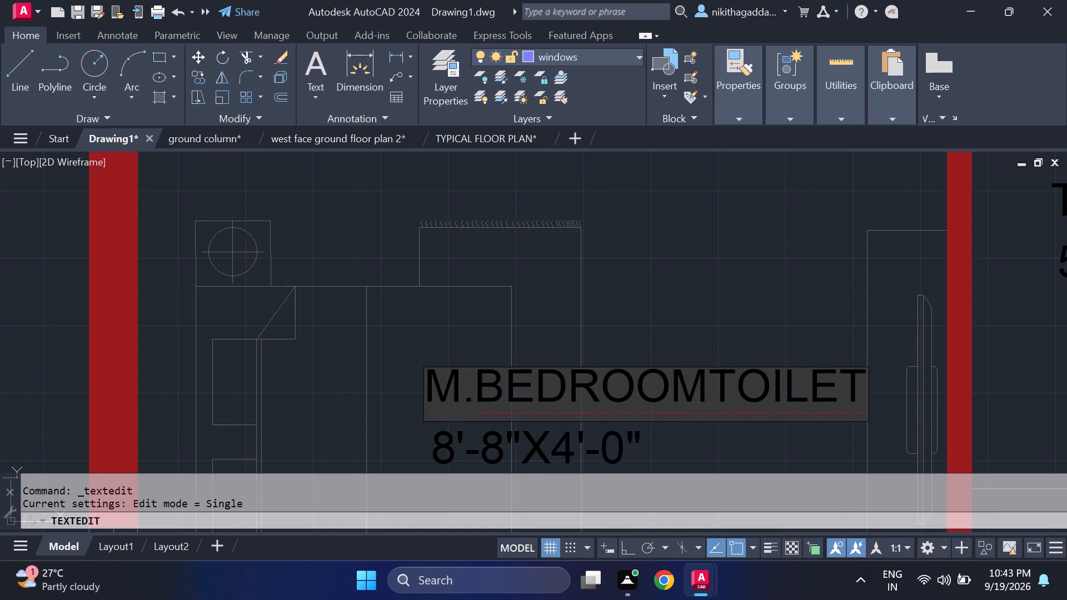
click(859, 389)
key(BackSpace)
key(BackSpace)
key(BackSpace)
key(BackSpace)
key(BackSpace)
key(BackSpace)
key(BackSpace)
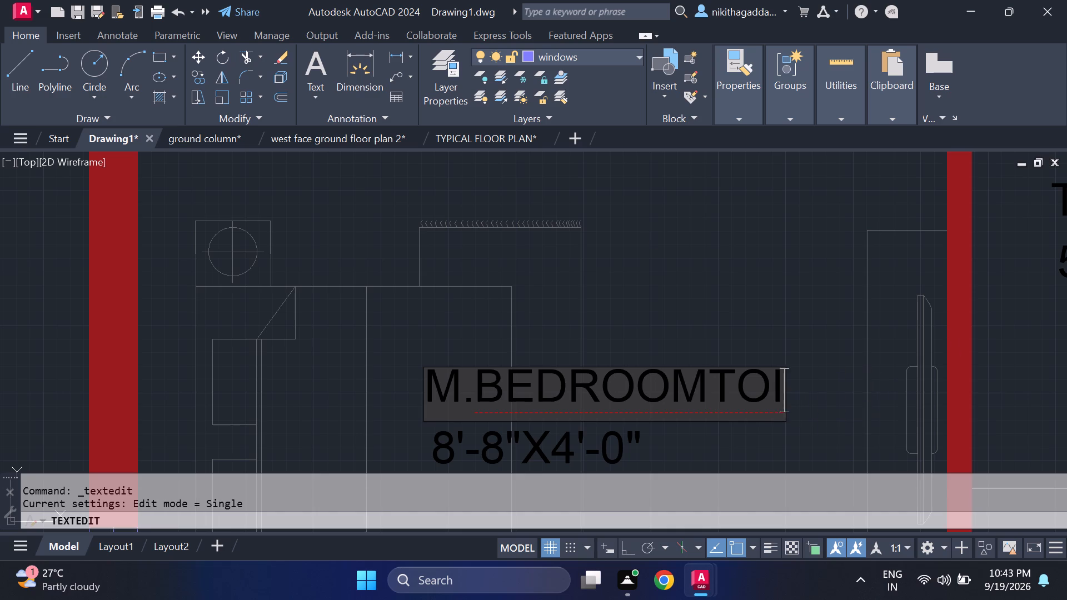
key(m)
key(Return)
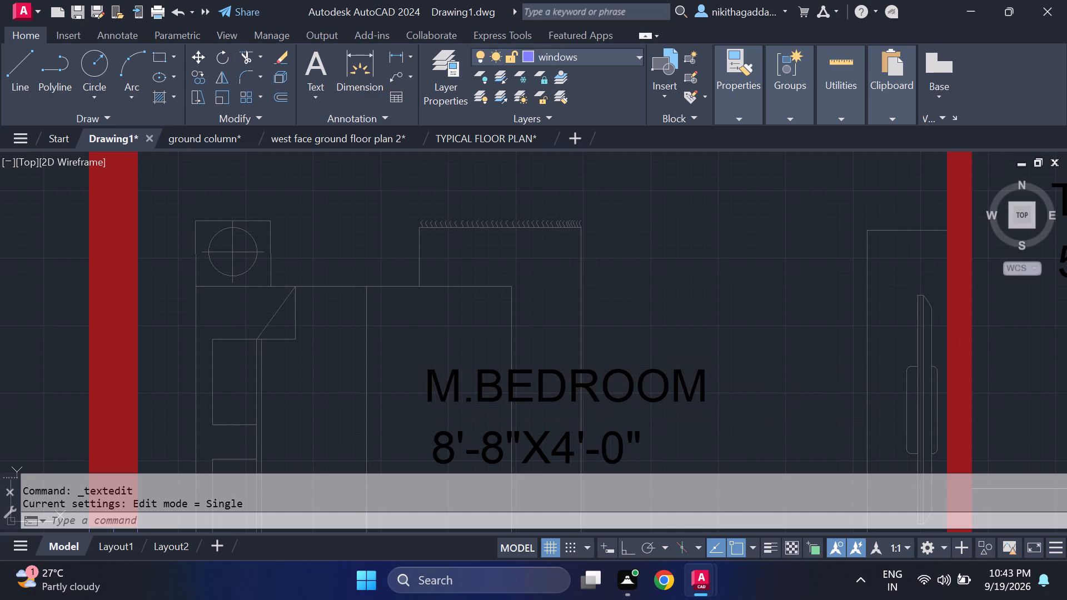
Set the size text under the M.BEDROOM label to 12'-6"X15'-5".
key(Return)
middle_drag(741, 328, 730, 254)
click(430, 379)
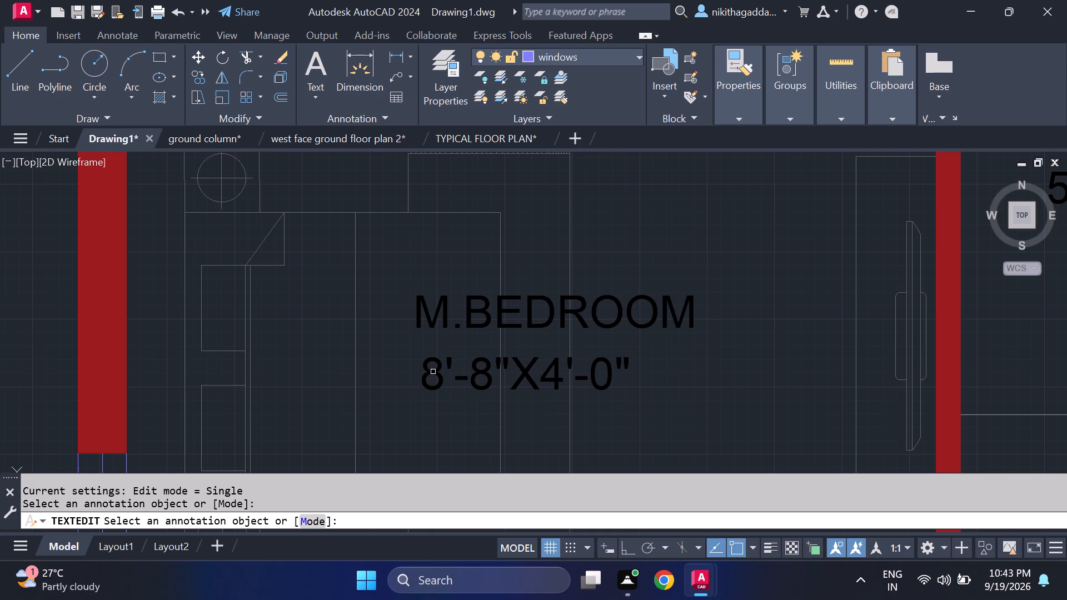
click(433, 372)
scroll(433, 371, up, 3)
click(460, 366)
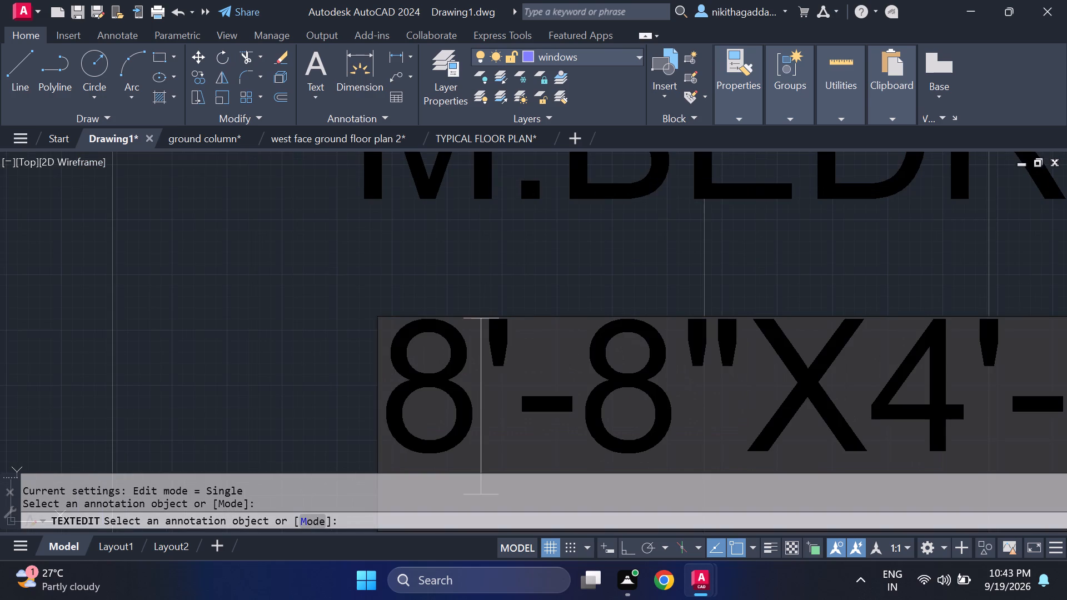
key(BackSpace)
text(12)
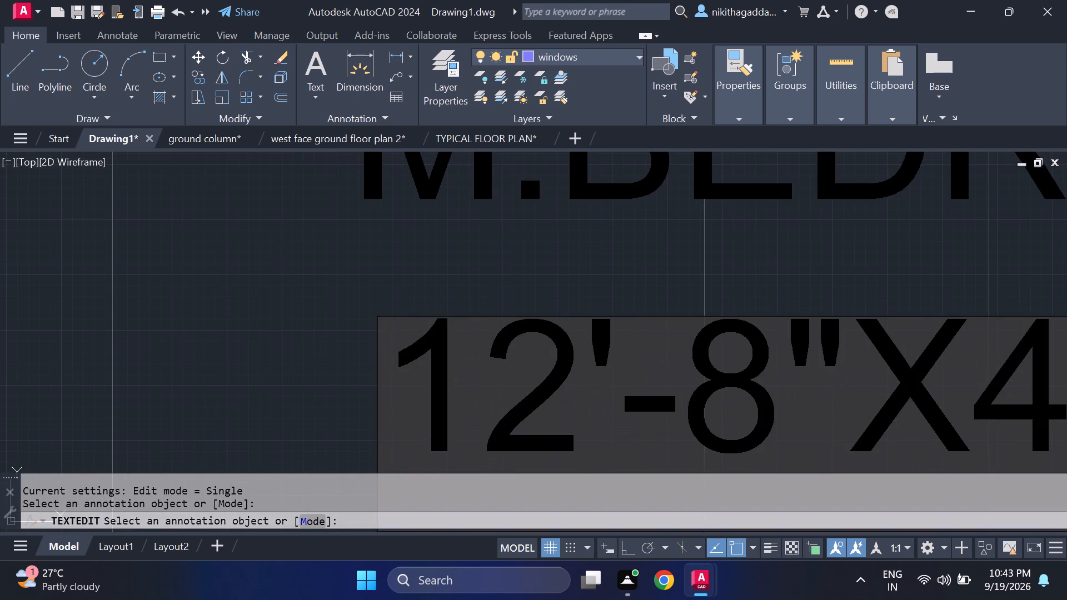
click(773, 394)
key(BackSpace)
key(6)
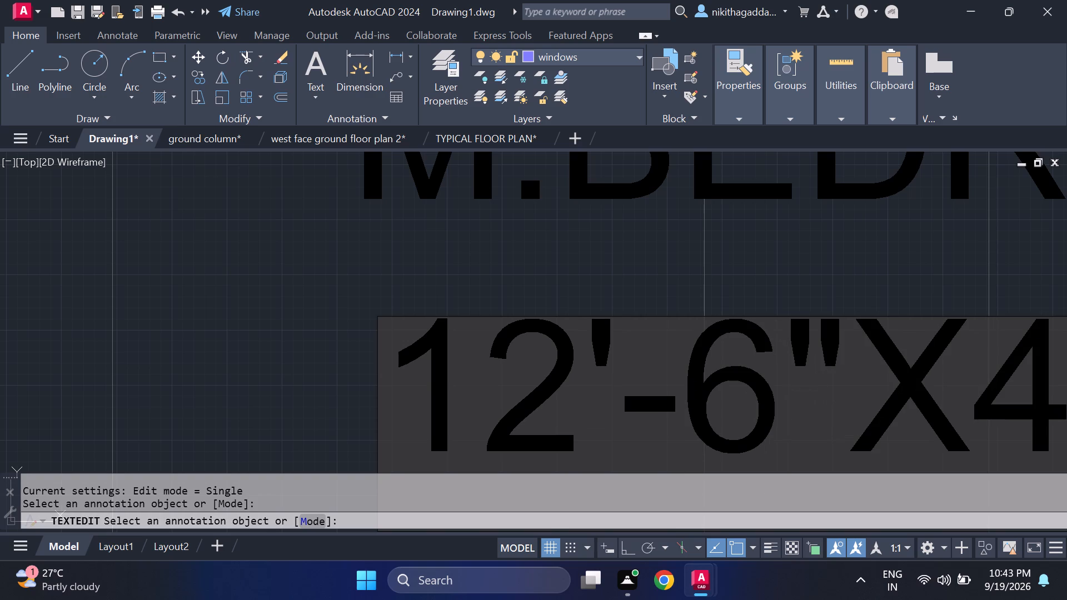
scroll(751, 358, down, 2)
click(877, 378)
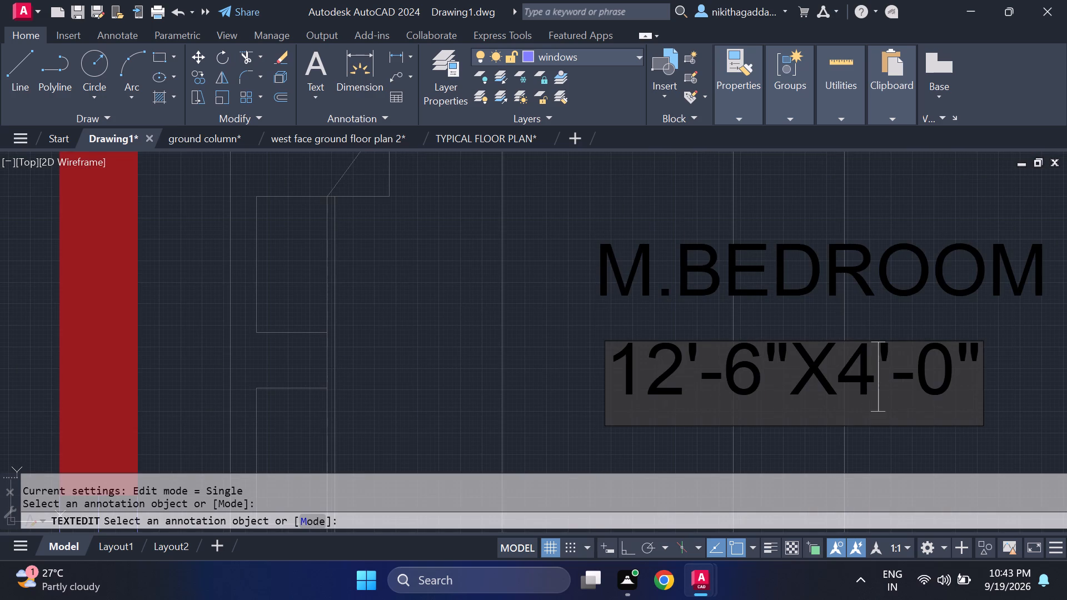
key(BackSpace)
key(1)
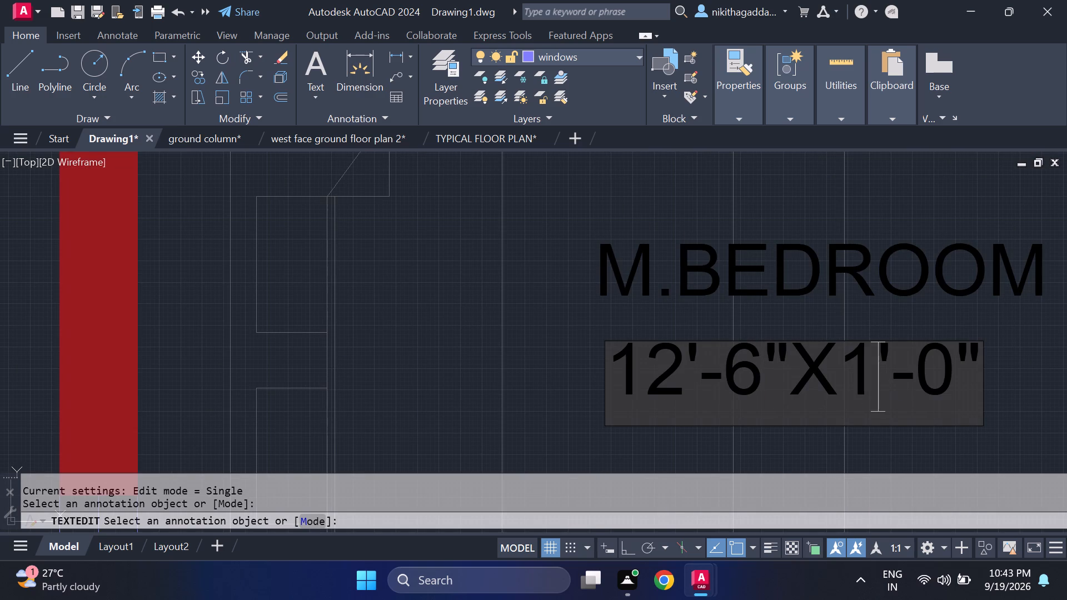
key(5)
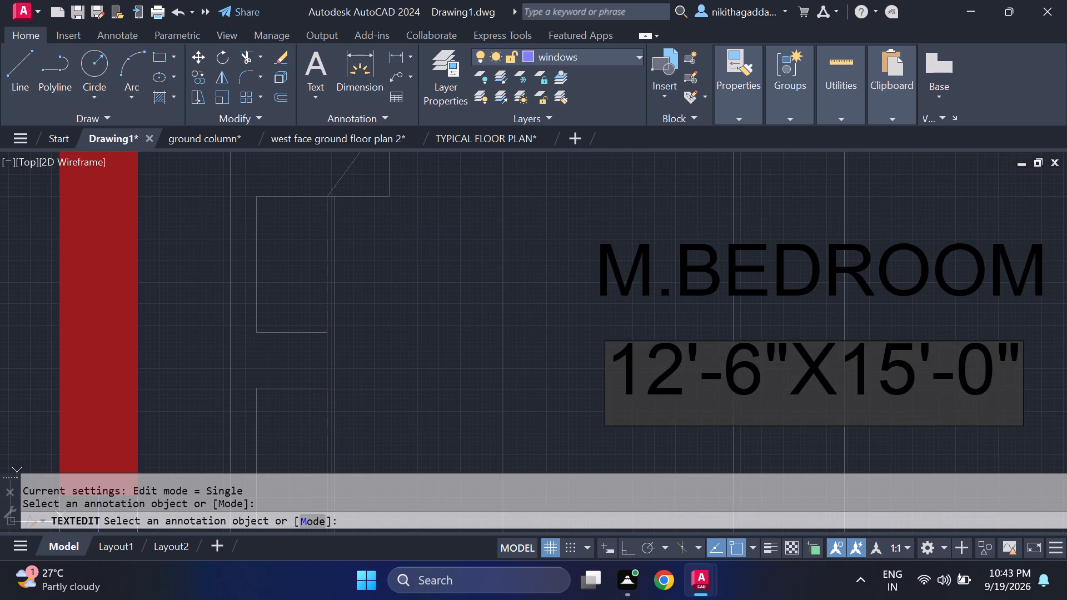
click(998, 370)
key(BackSpace)
key(5)
key(Return)
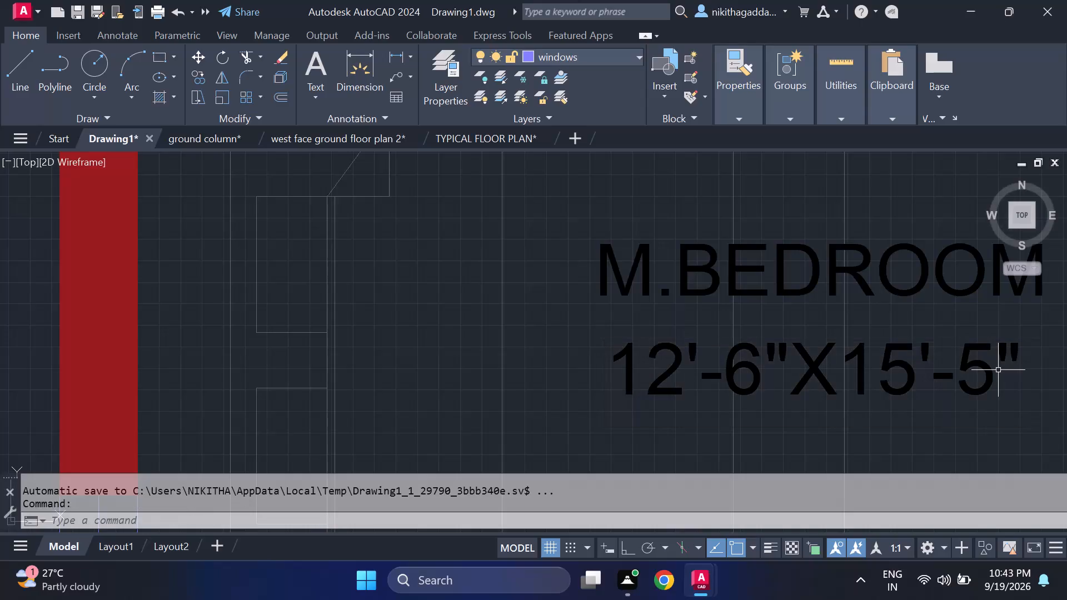
Copy the M.BEDROOM name and size labels horizontally into the north-east bedroom, in the open floor west of the bed.
scroll(1004, 346, down, 4)
middle_drag(998, 351, 989, 349)
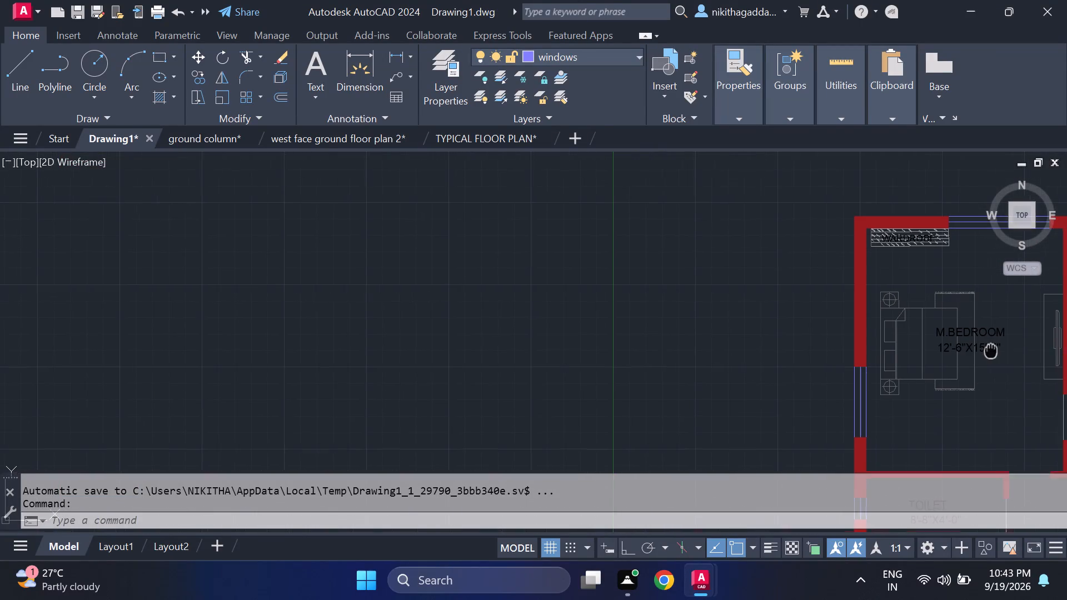
middle_drag(989, 349, 751, 314)
scroll(746, 297, up, 1)
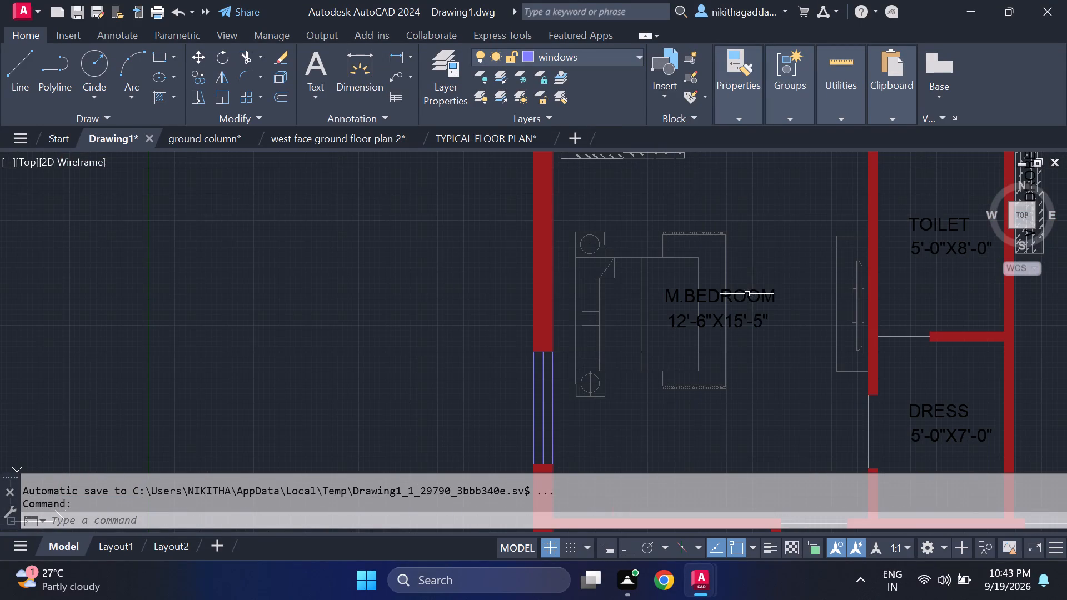
drag(763, 277, 760, 283)
click(737, 333)
text(CO)
key(Return)
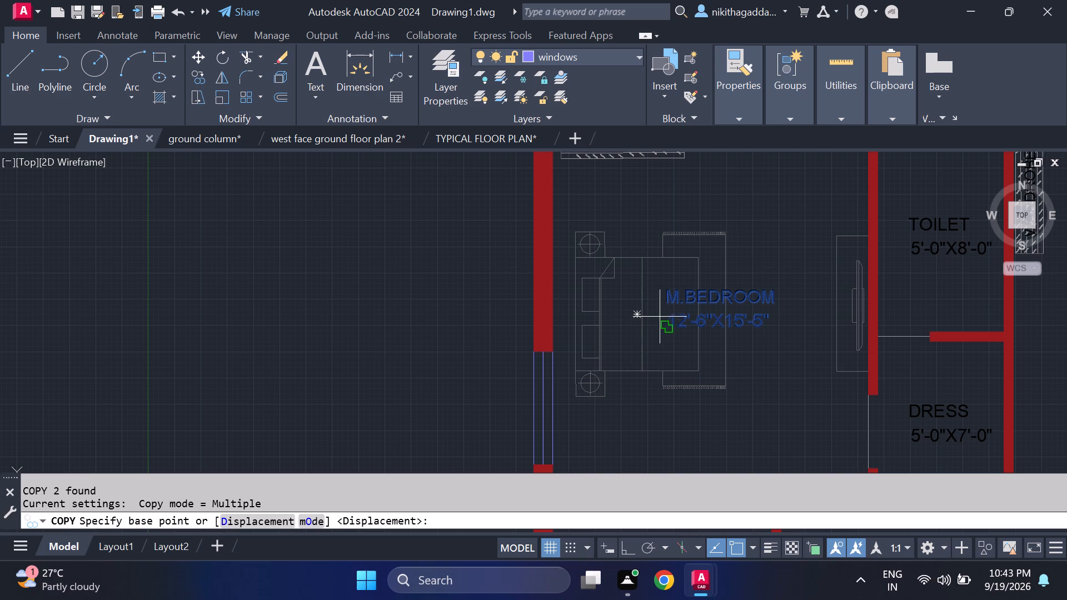
click(672, 322)
middle_drag(842, 316, 215, 268)
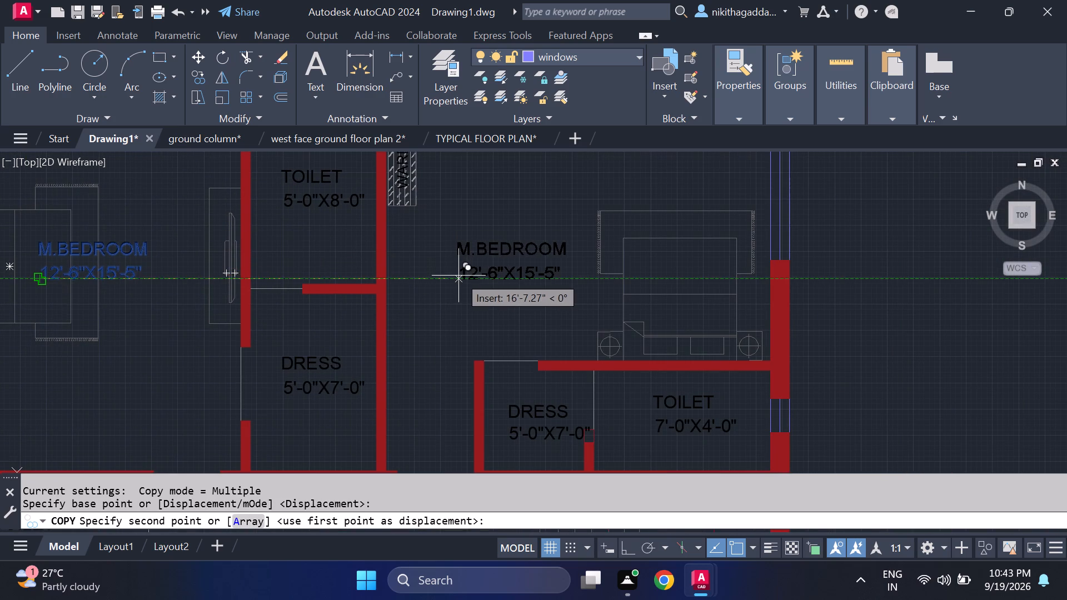
click(459, 276)
key(Escape)
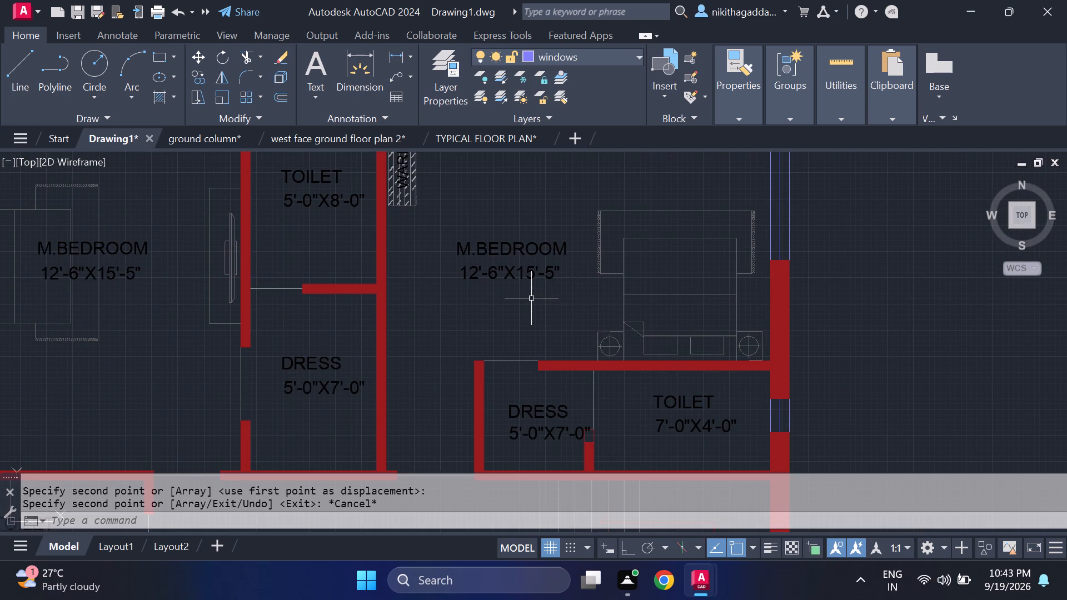
Change the copied M.BEDROOM label in the north-east bedroom to BEDROOM.
scroll(533, 289, up, 1)
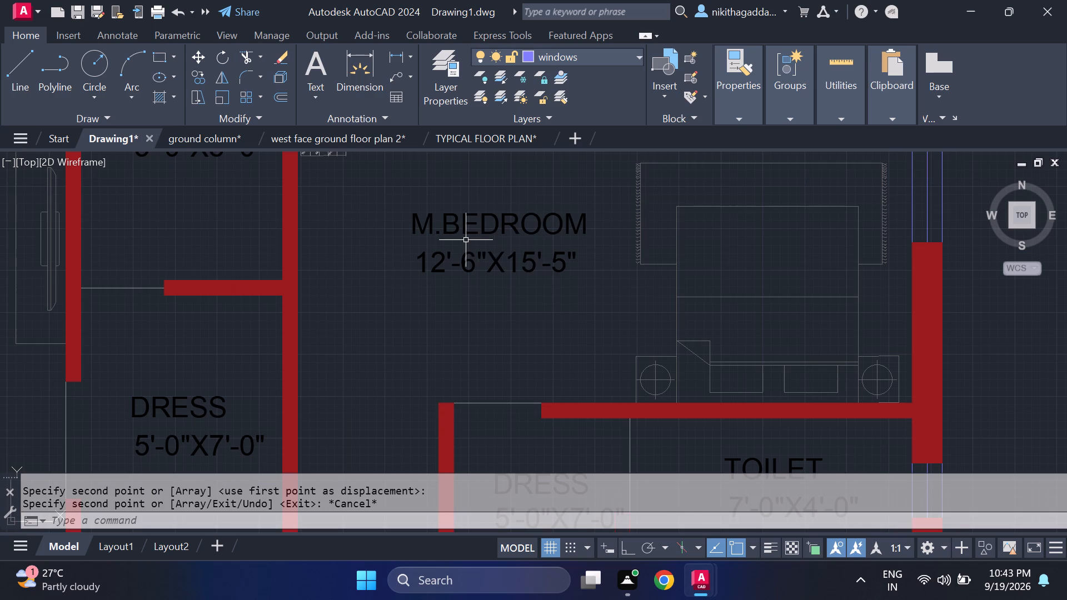
double_click(466, 232)
click(440, 226)
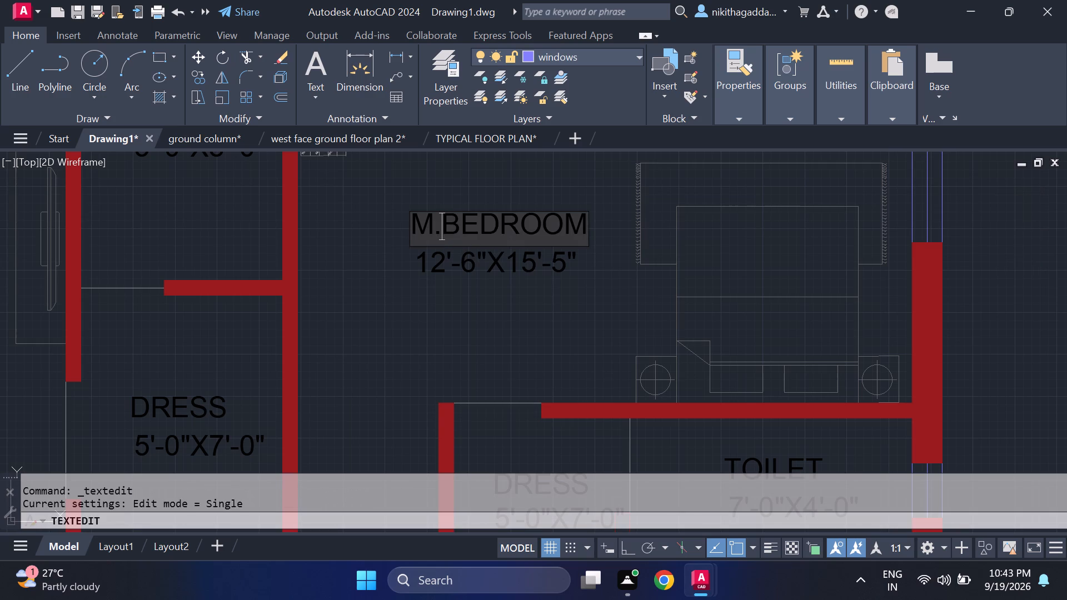
key(BackSpace)
key(BackSpace)
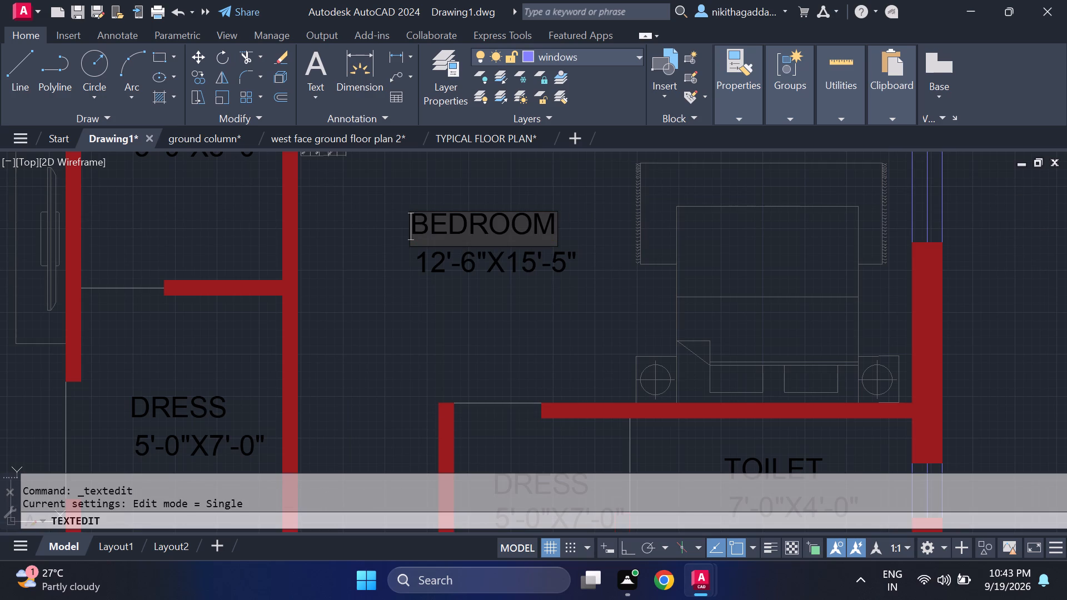
key(Return)
Set the size text under the BEDROOM label in the north-east bedroom to 15'-2"X11'-0".
key(Return)
scroll(494, 224, up, 1)
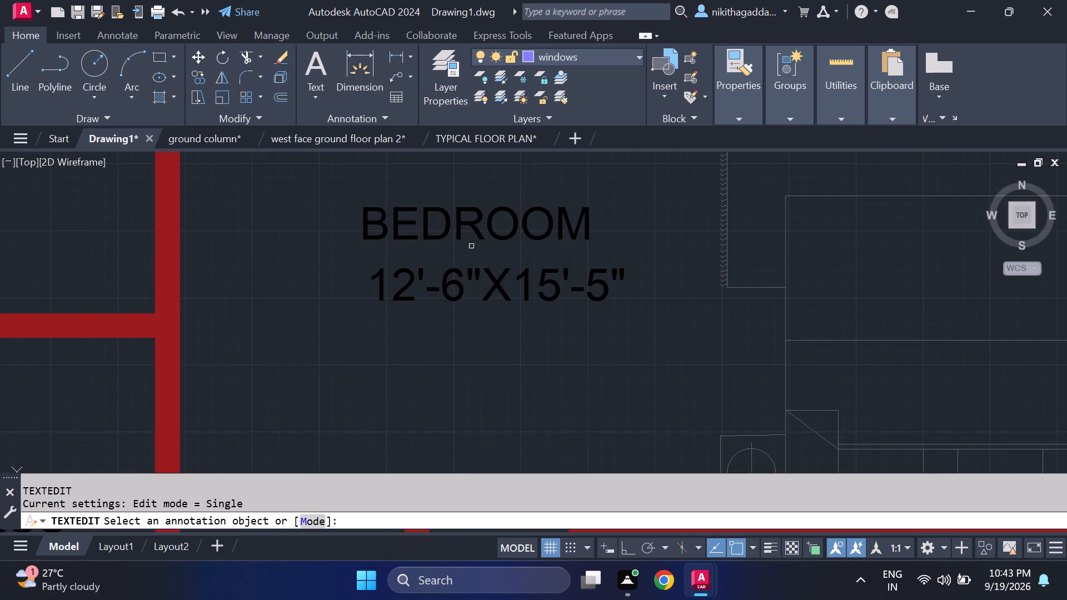
click(408, 284)
click(412, 288)
key(BackSpace)
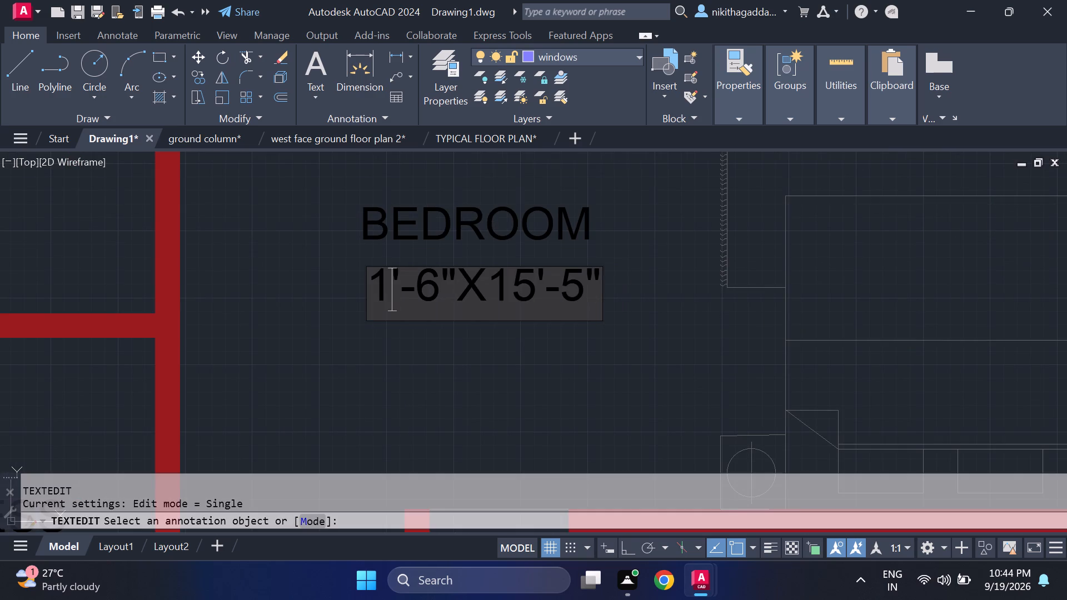
key(5)
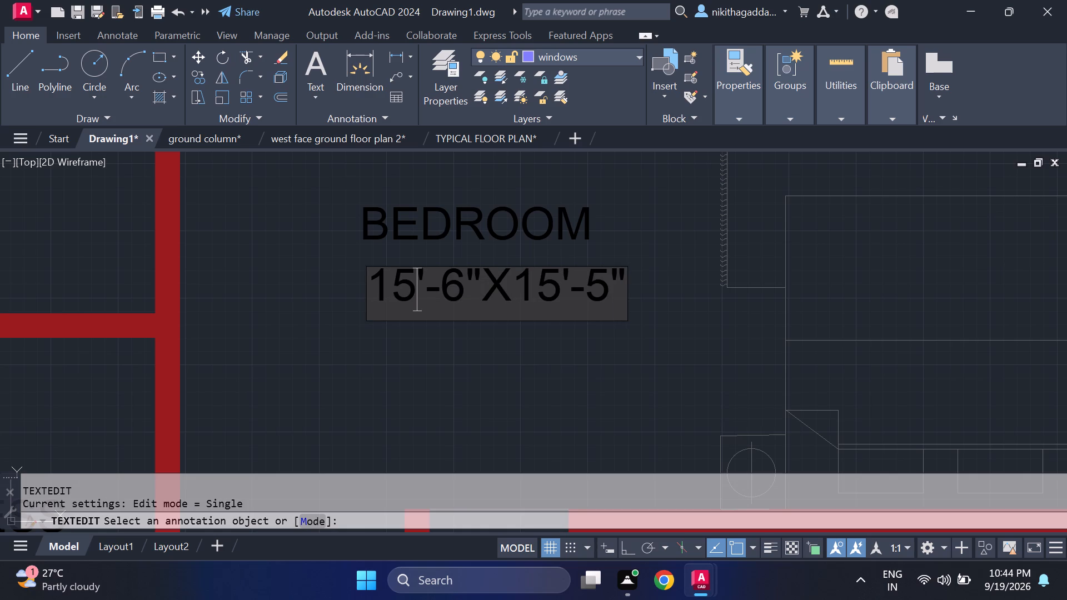
click(457, 281)
key(BackSpace)
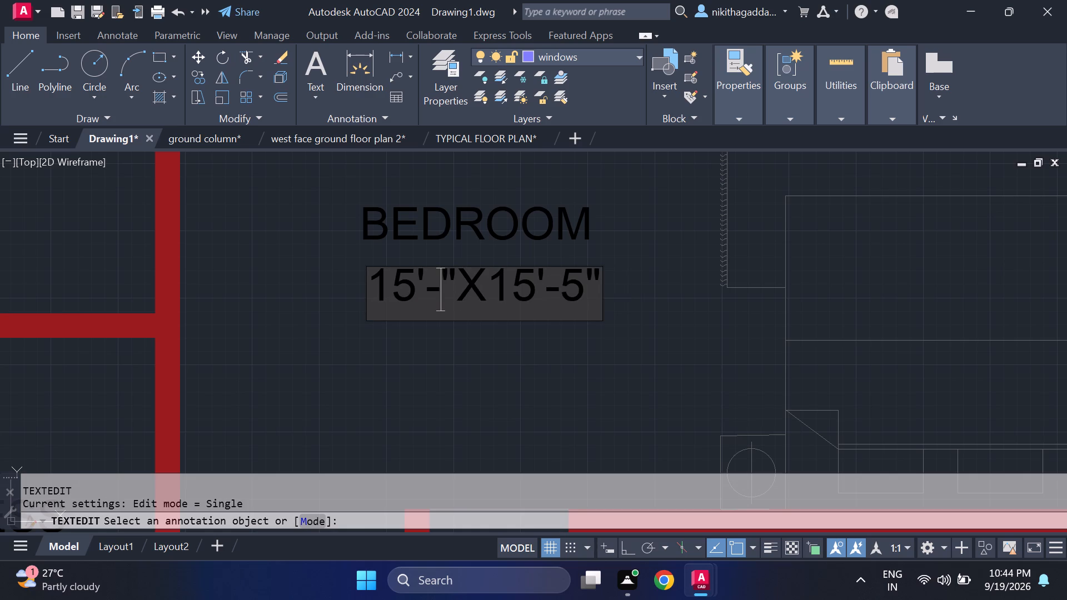
key(2)
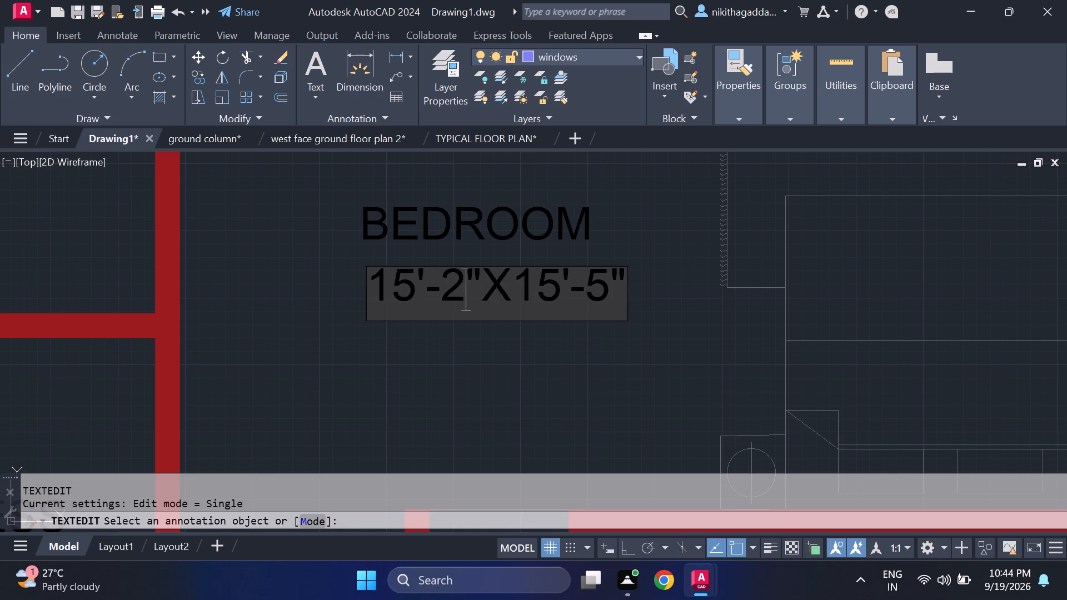
click(561, 287)
key(BackSpace)
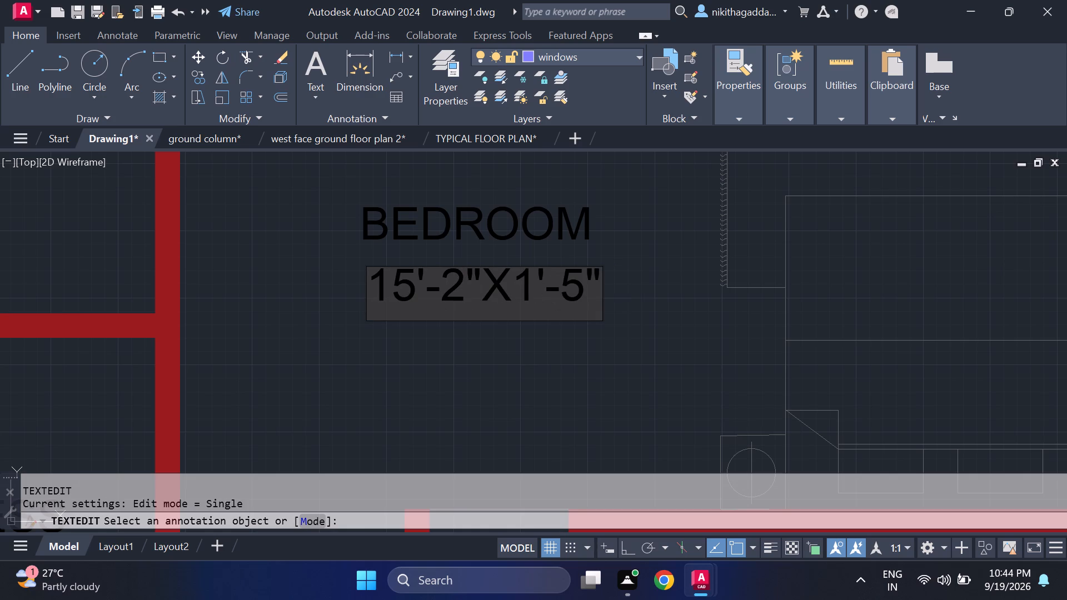
key(1)
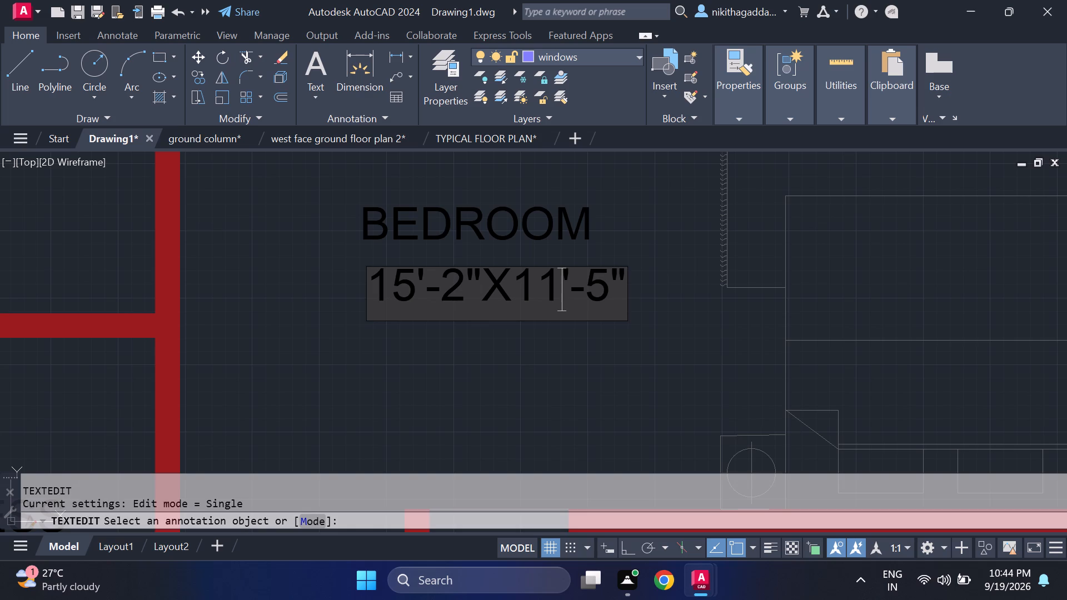
click(606, 288)
key(BackSpace)
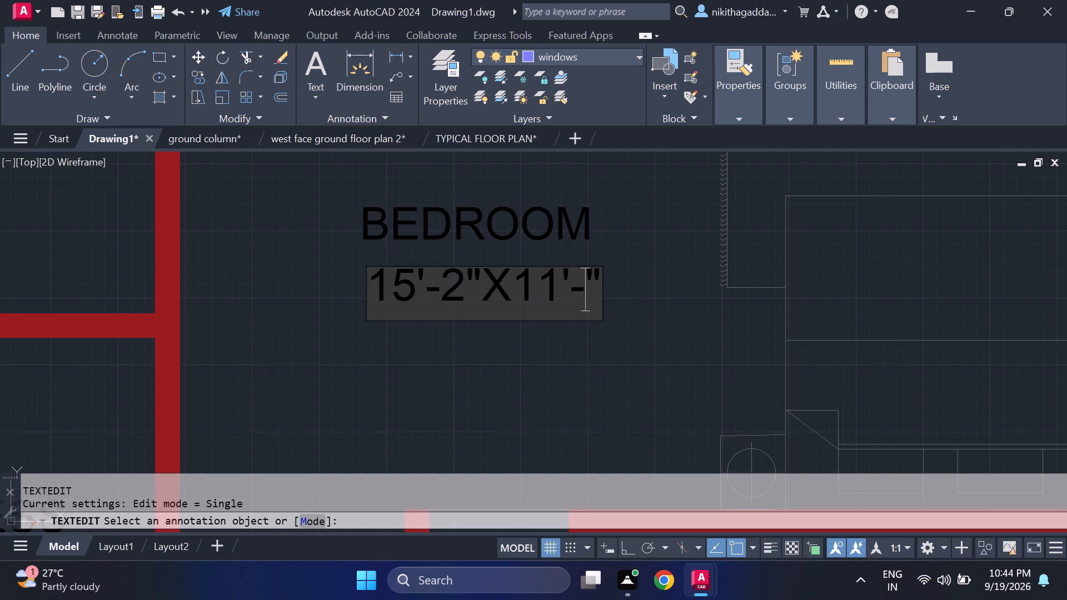
key(0)
key(Return)
scroll(507, 229, down, 2)
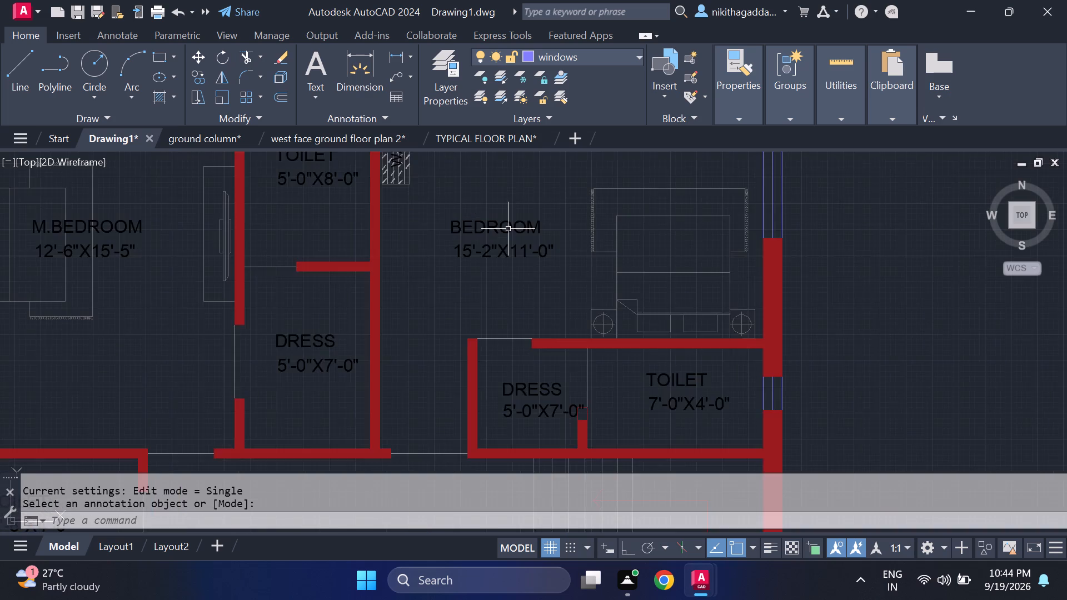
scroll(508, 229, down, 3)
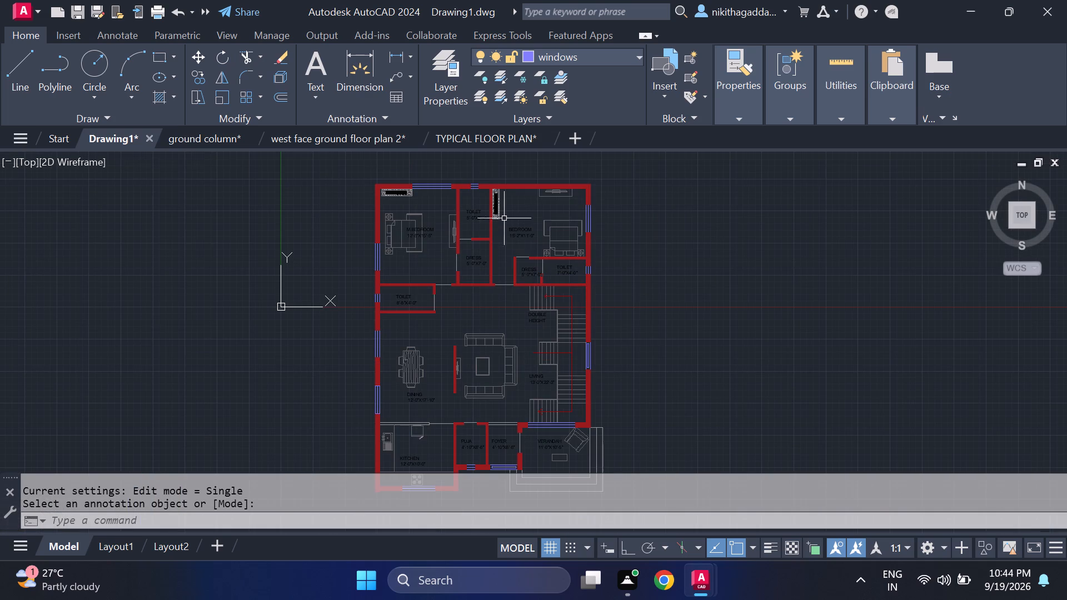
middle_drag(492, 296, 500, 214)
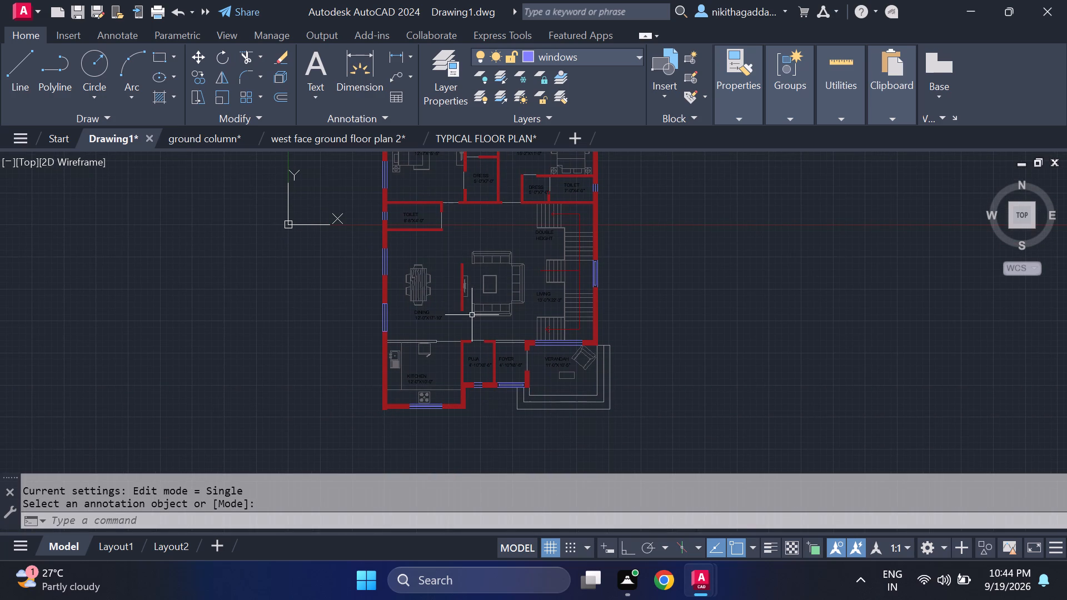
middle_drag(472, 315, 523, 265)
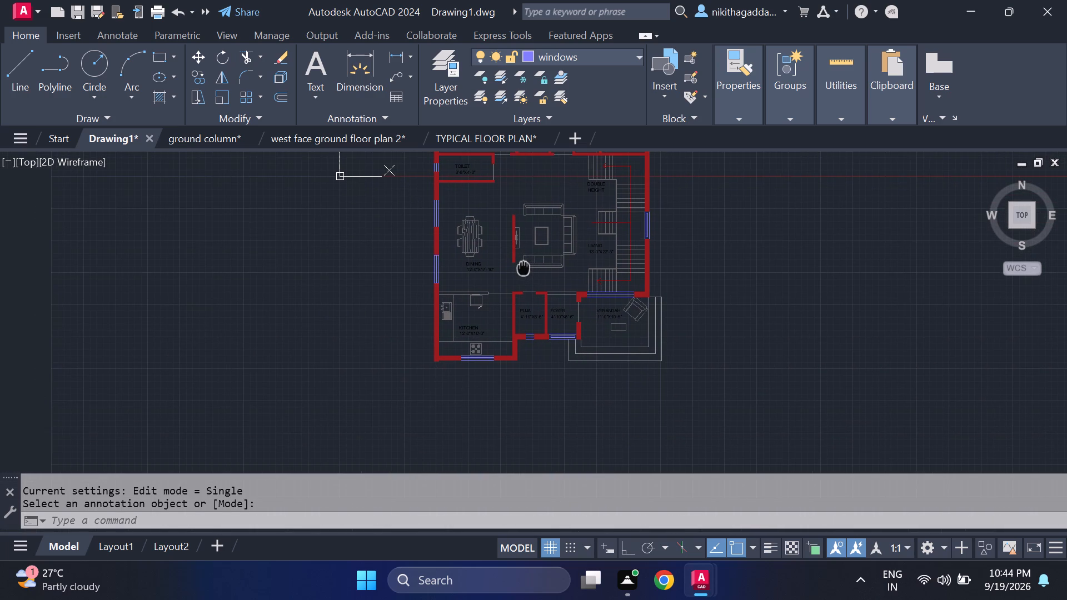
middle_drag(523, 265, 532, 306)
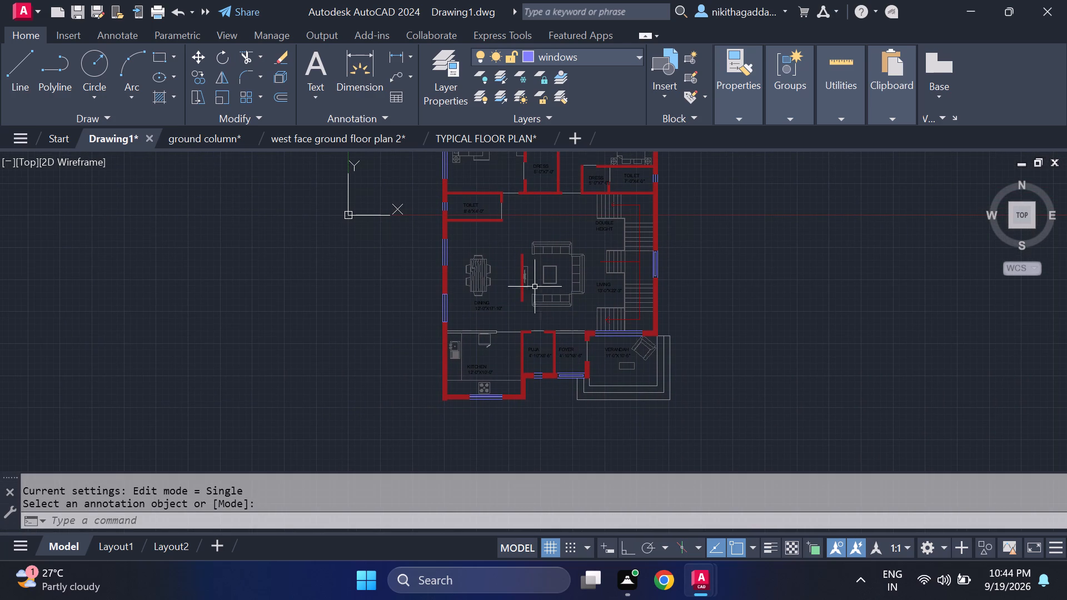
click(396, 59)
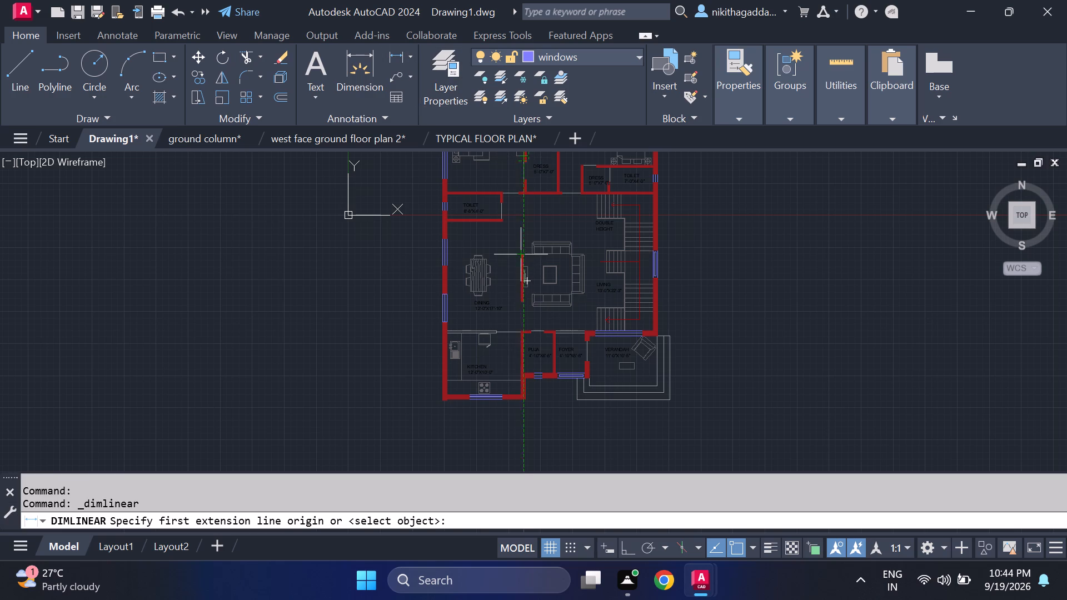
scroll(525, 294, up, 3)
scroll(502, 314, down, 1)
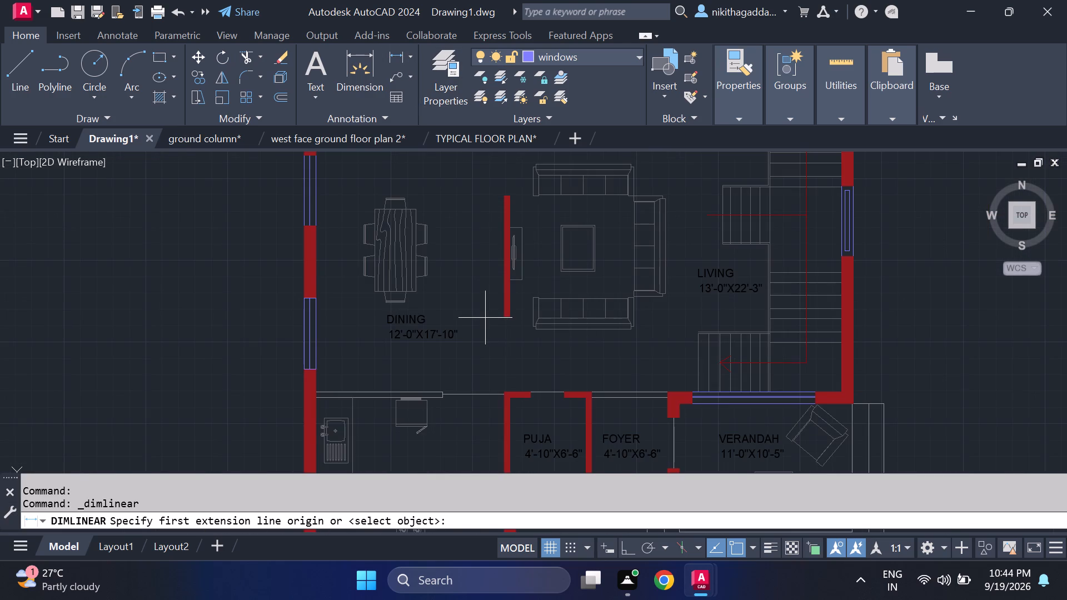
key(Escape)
Confirm colour index 12 (dark red) as the current drawing colour.
text(COLORS)
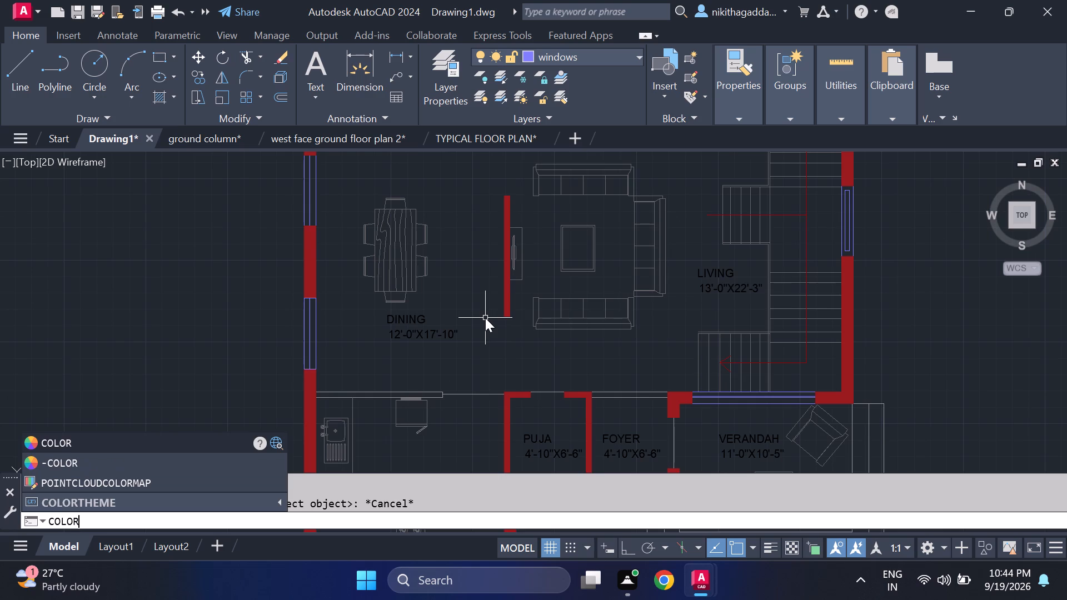
key(Return)
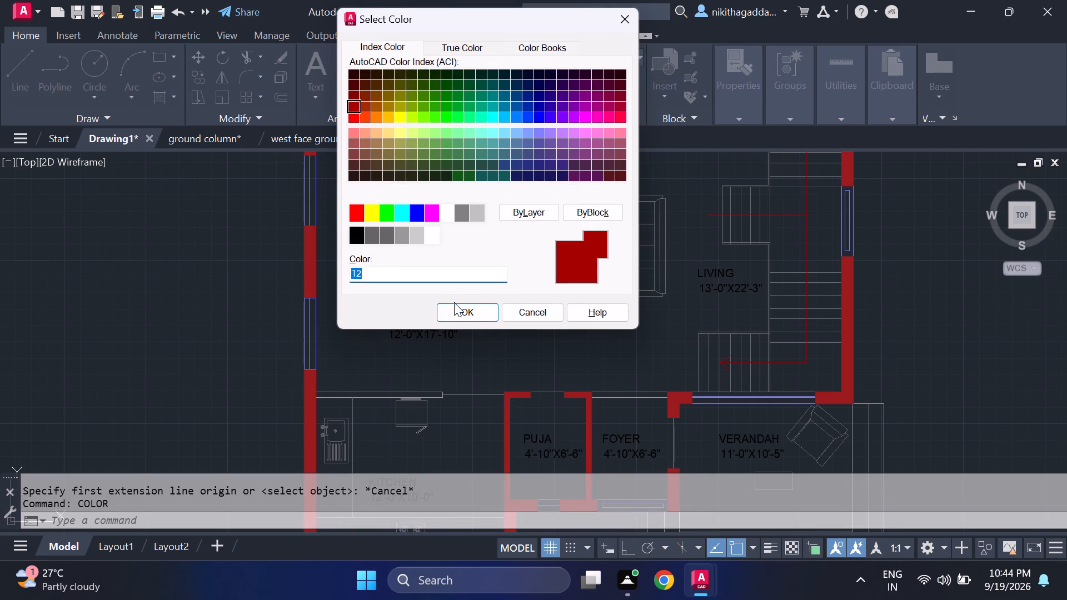
click(463, 313)
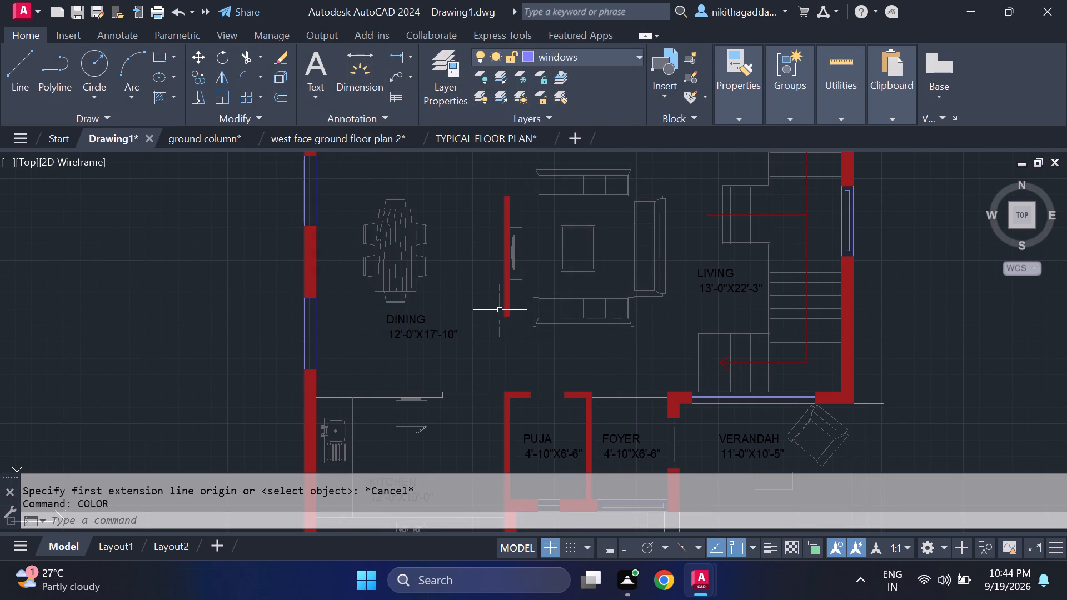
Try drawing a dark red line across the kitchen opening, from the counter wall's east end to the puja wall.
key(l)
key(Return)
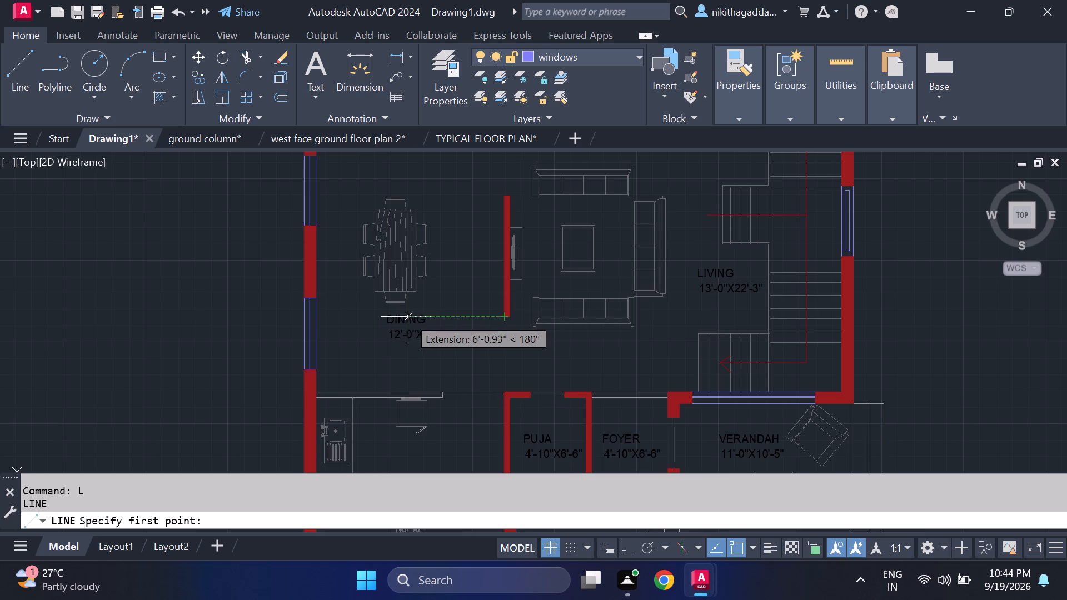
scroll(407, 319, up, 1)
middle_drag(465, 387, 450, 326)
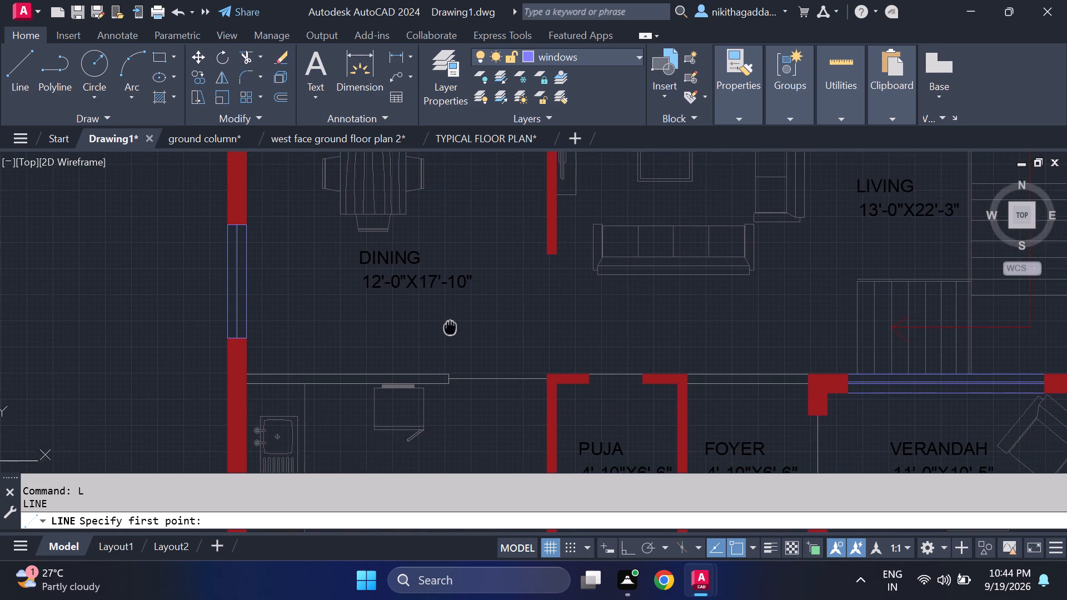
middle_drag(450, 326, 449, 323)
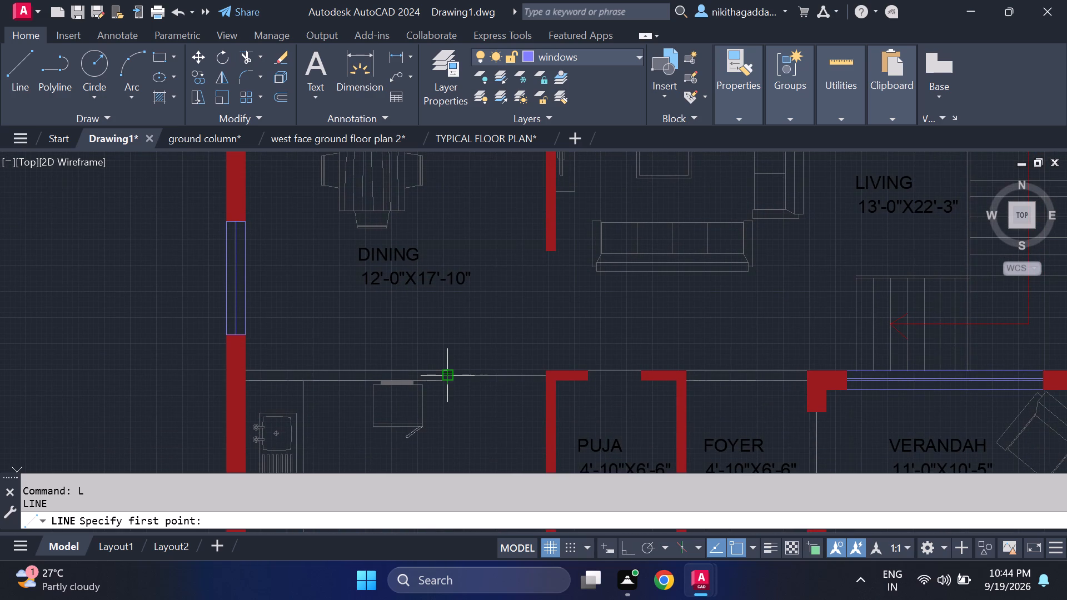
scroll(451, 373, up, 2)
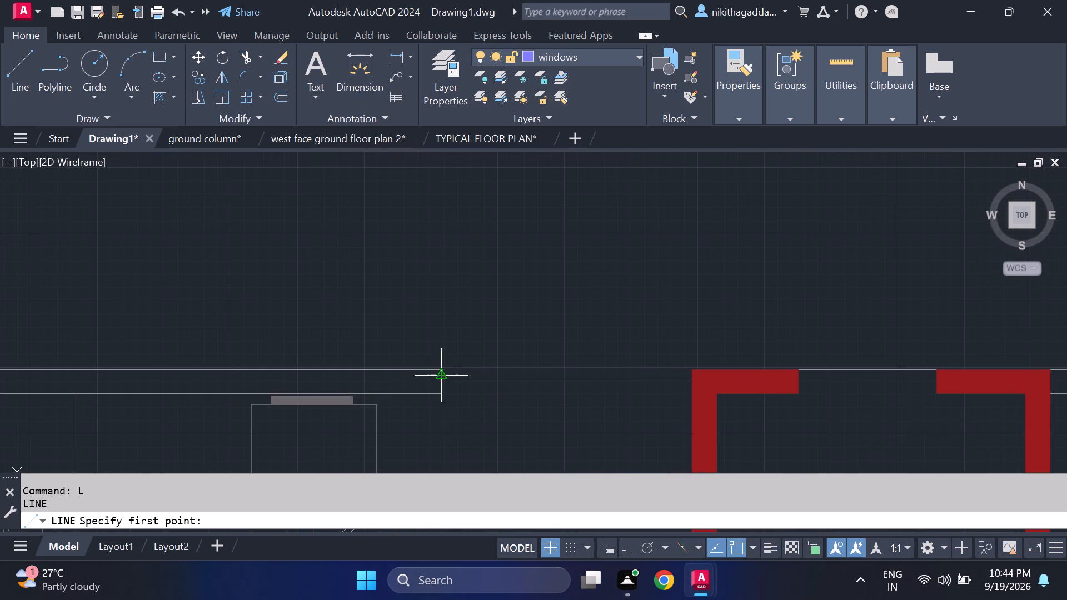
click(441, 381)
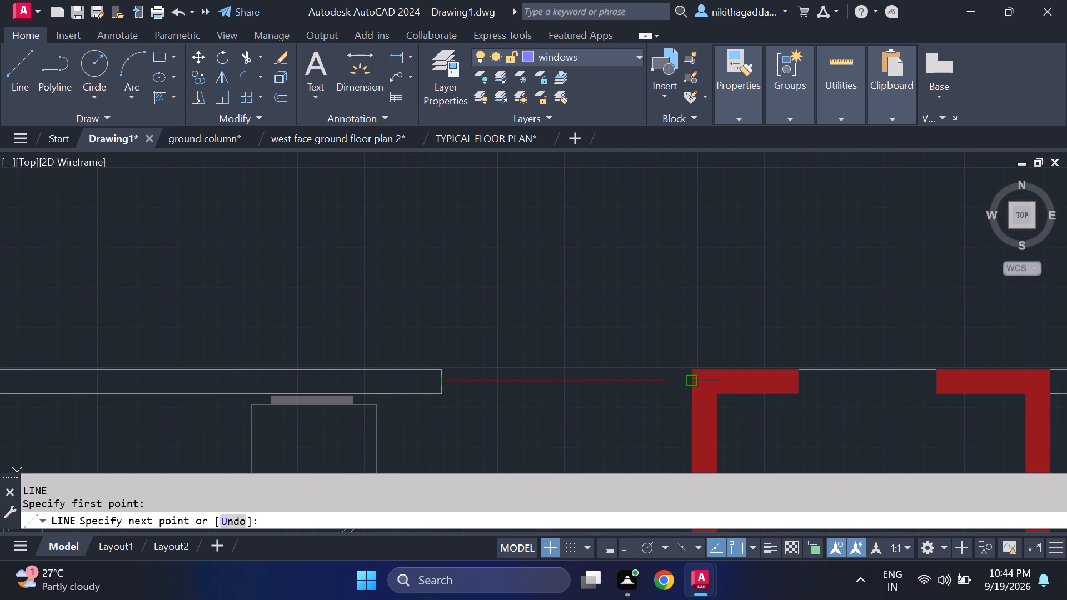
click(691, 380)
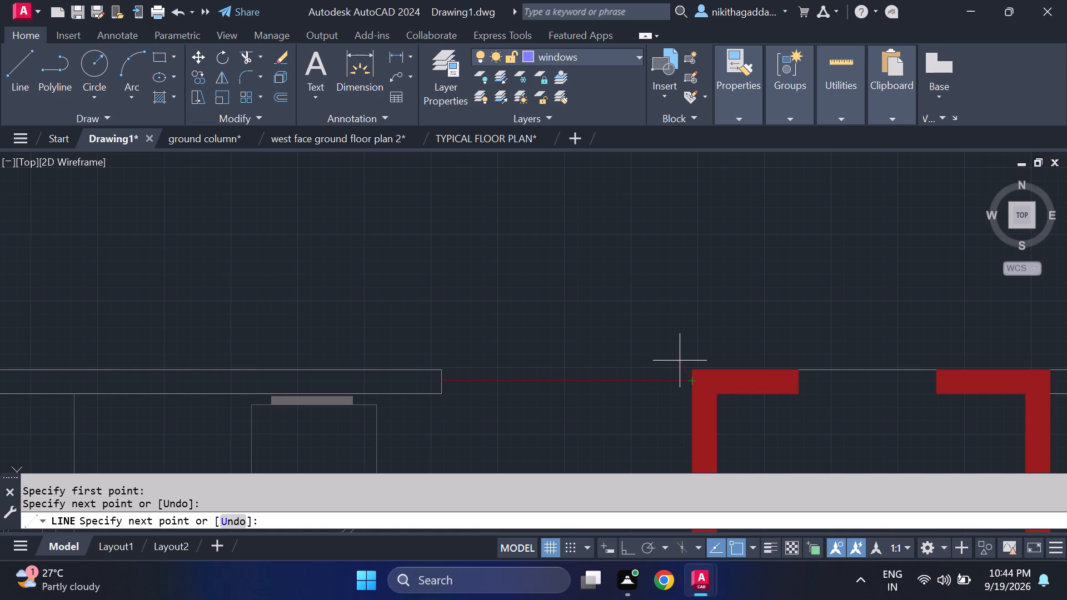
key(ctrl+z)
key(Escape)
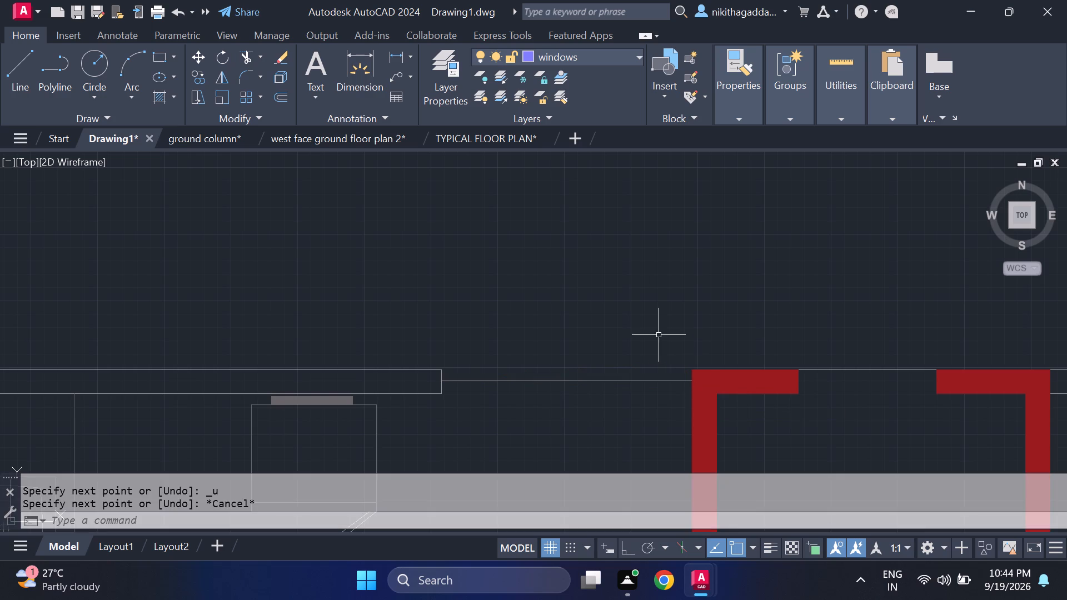
Add a linear dimension across the kitchen opening to the puja wall, placing the dimension line within the opening.
click(391, 61)
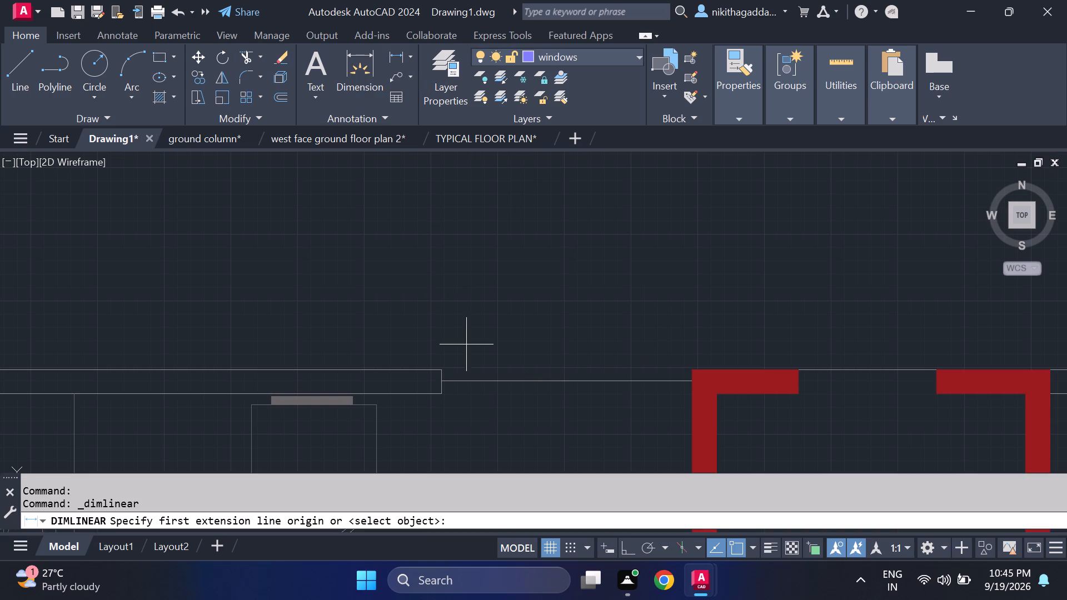
click(438, 373)
click(691, 377)
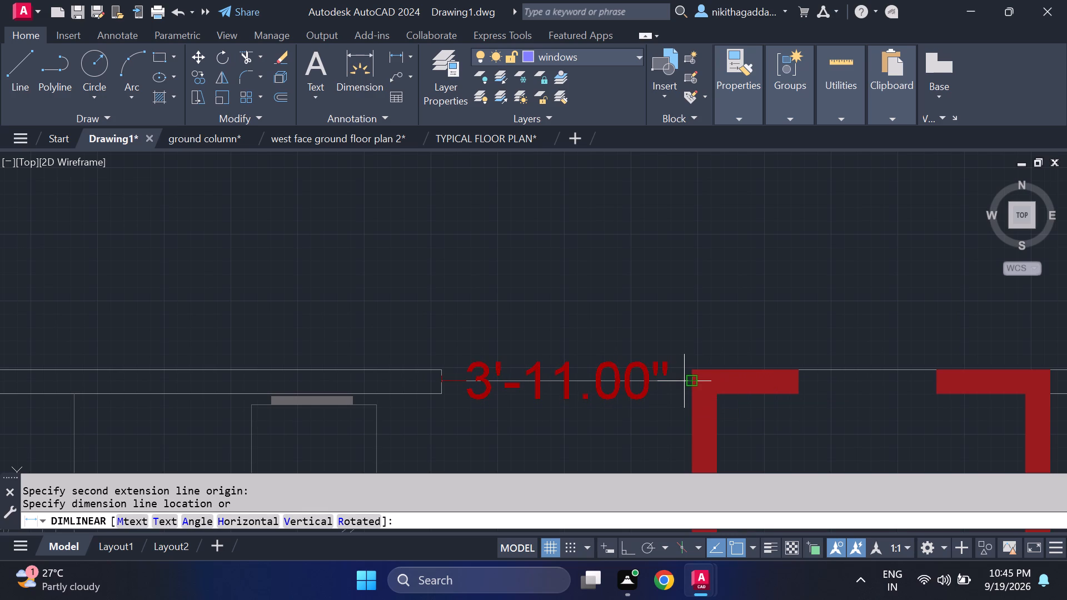
click(684, 381)
scroll(681, 268, down, 3)
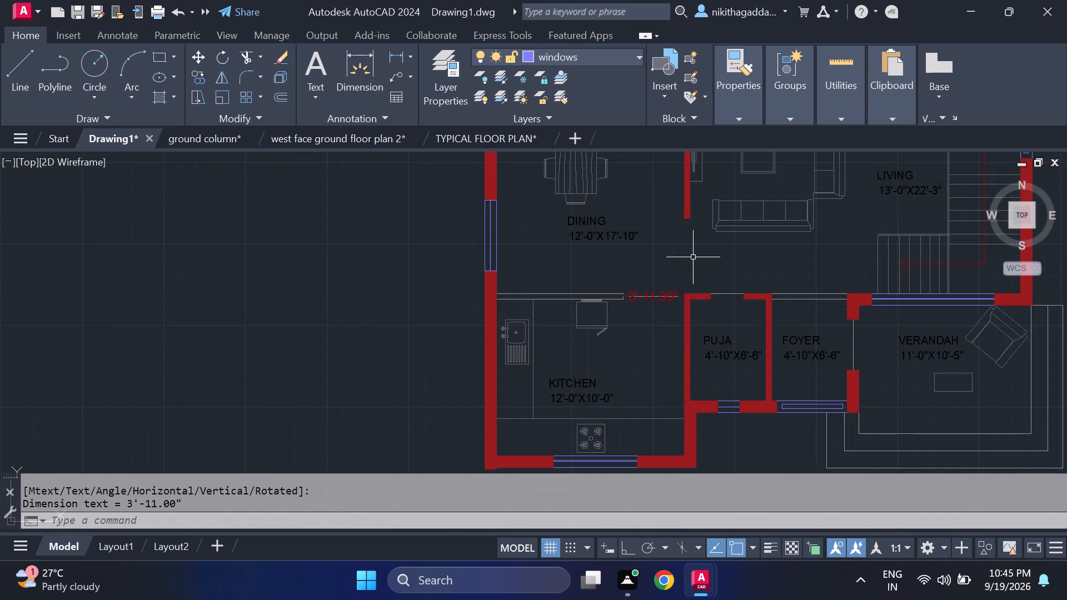
Trim away the thin line across the kitchen opening behind its dimension text.
scroll(691, 262, down, 1)
middle_drag(657, 288, 589, 314)
scroll(611, 306, up, 2)
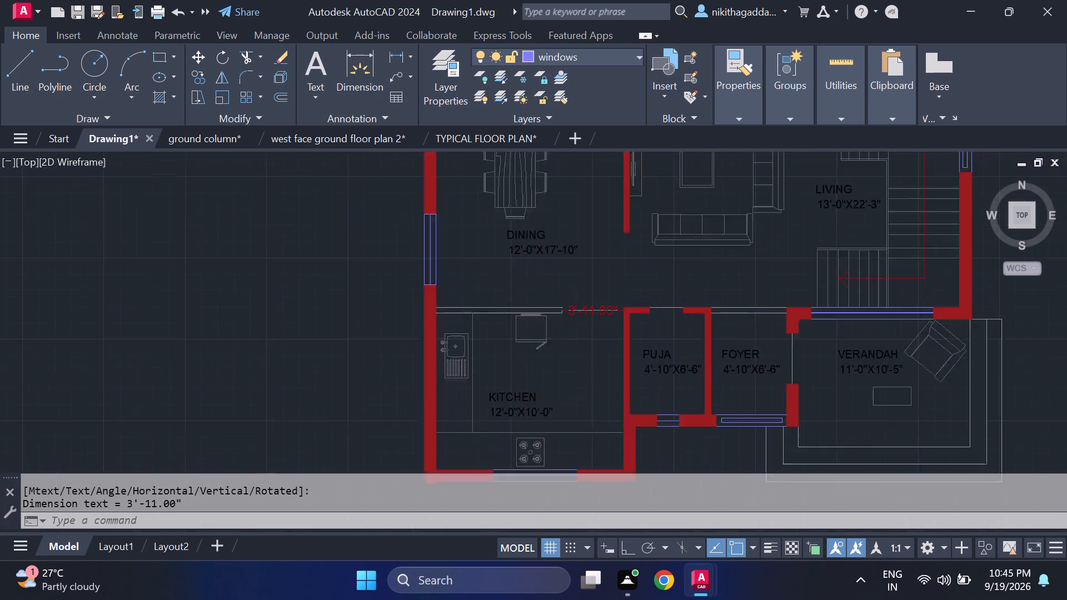
scroll(611, 306, up, 1)
text(TR)
key(Return)
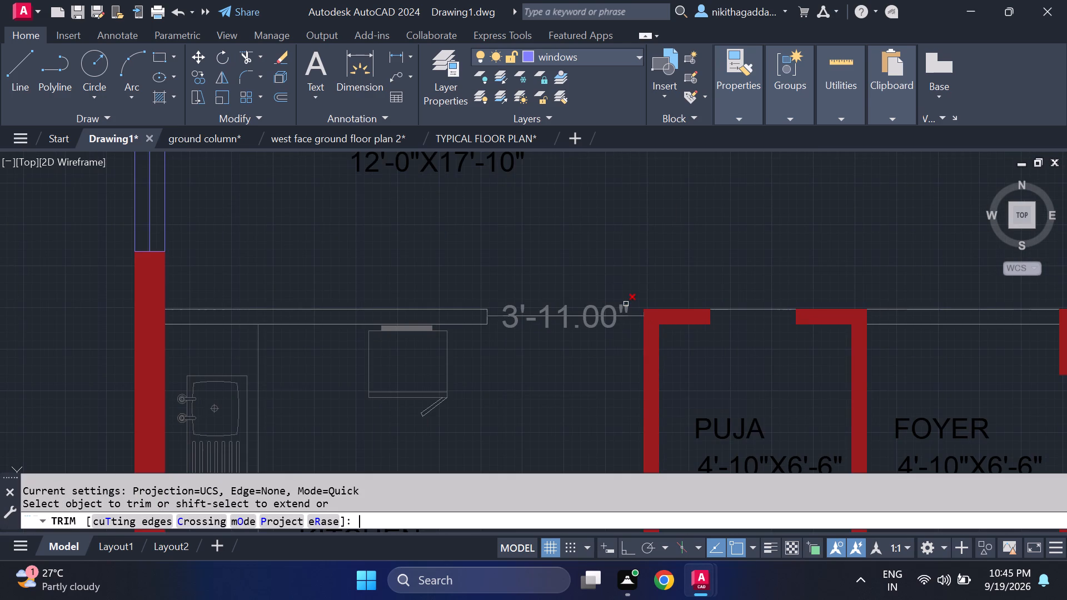
scroll(534, 337, up, 2)
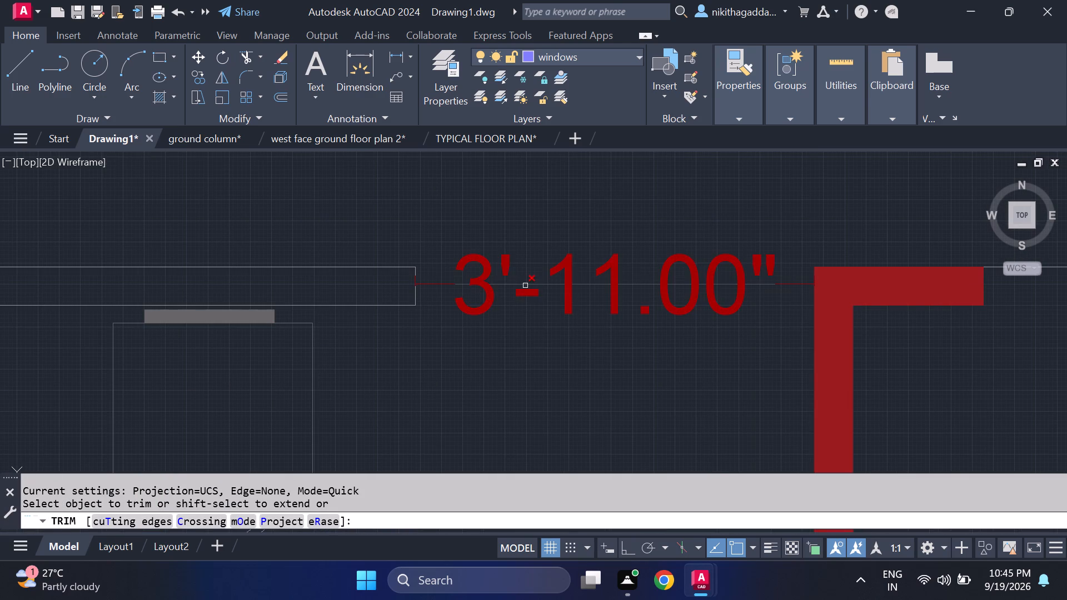
click(525, 286)
scroll(518, 287, down, 4)
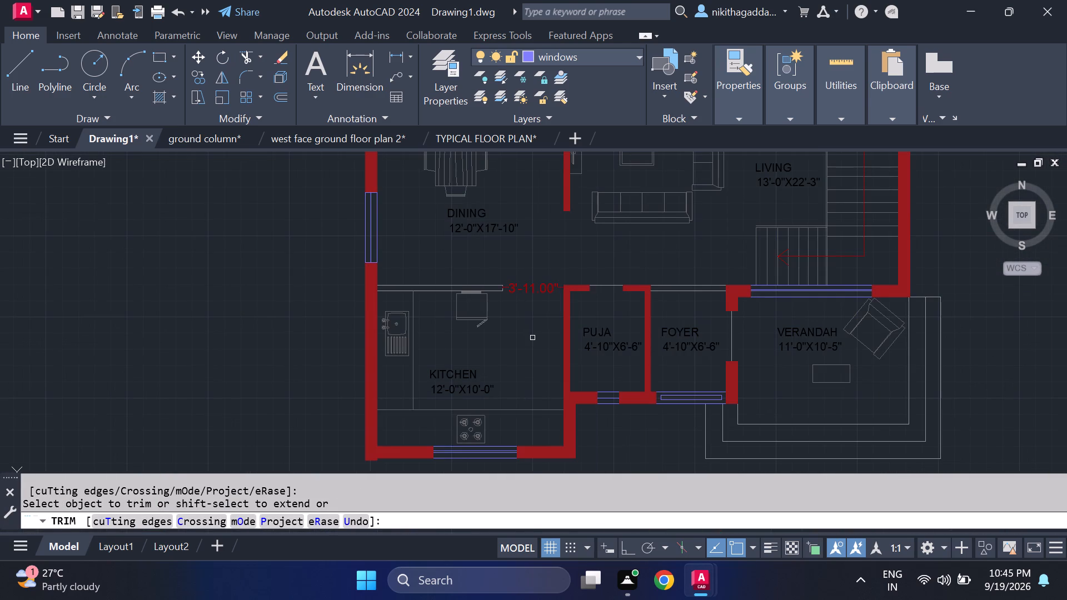
key(Escape)
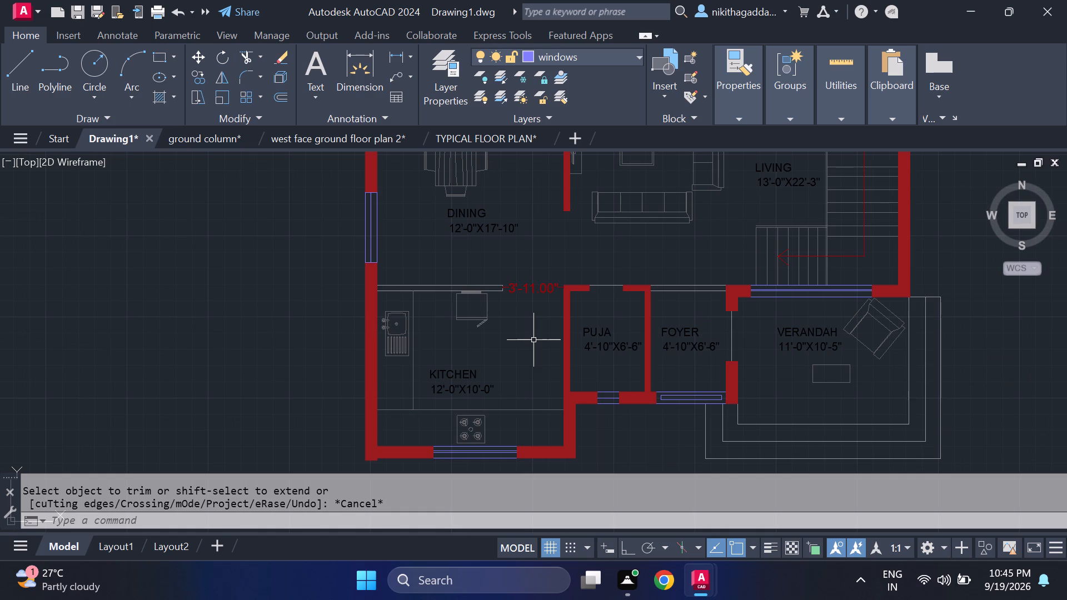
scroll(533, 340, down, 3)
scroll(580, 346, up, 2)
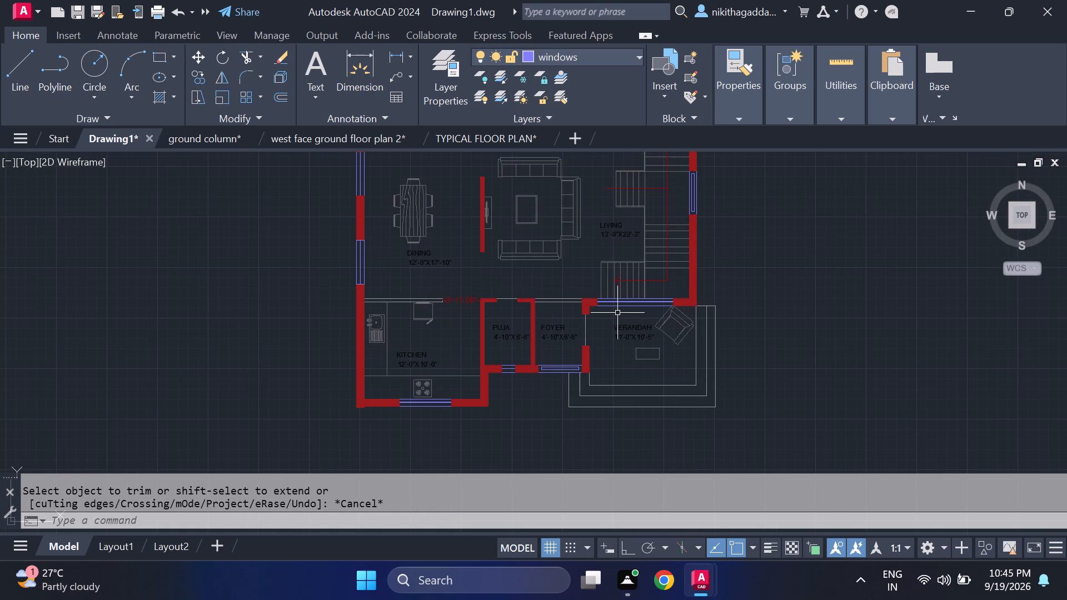
Look over the whole floor plan, from the bedrooms down to the kitchen, foyer and verandah.
middle_drag(617, 313, 721, 242)
middle_drag(721, 242, 649, 384)
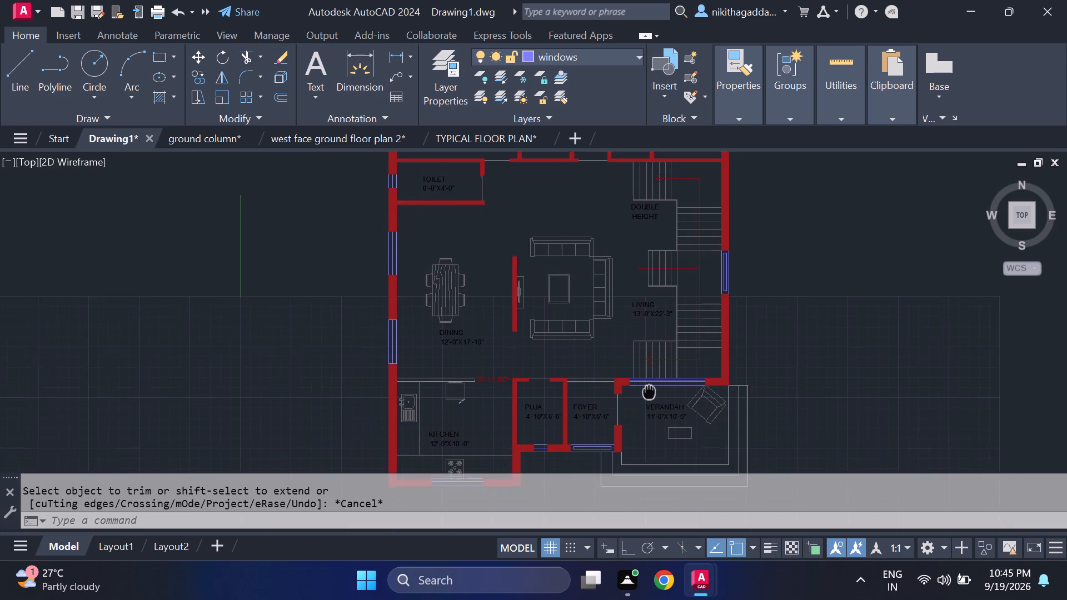
middle_drag(649, 384, 624, 411)
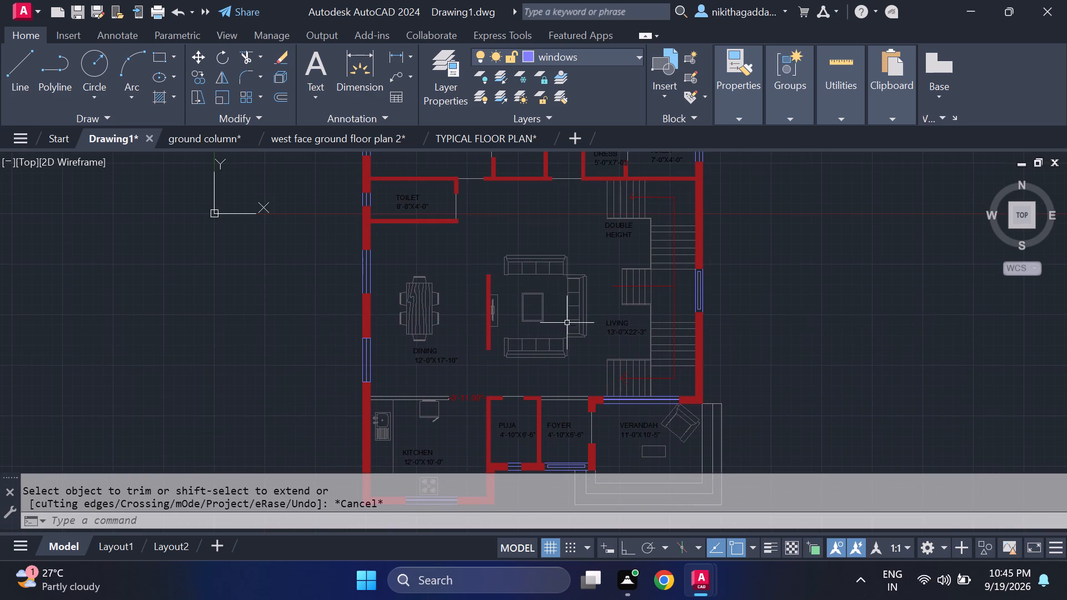
scroll(565, 315, down, 1)
middle_drag(594, 303, 612, 404)
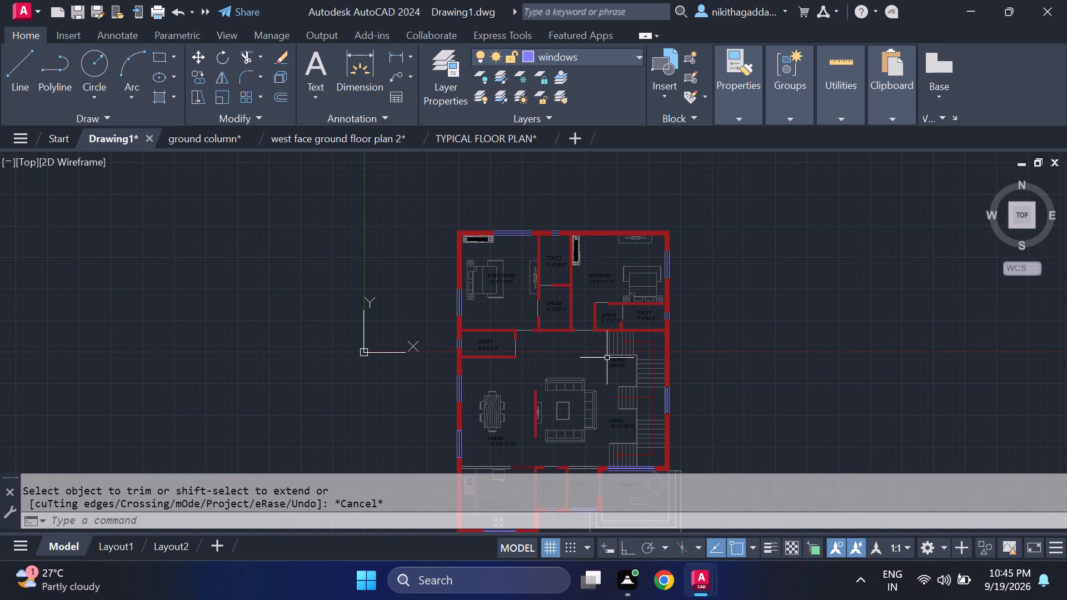
middle_drag(585, 329, 566, 271)
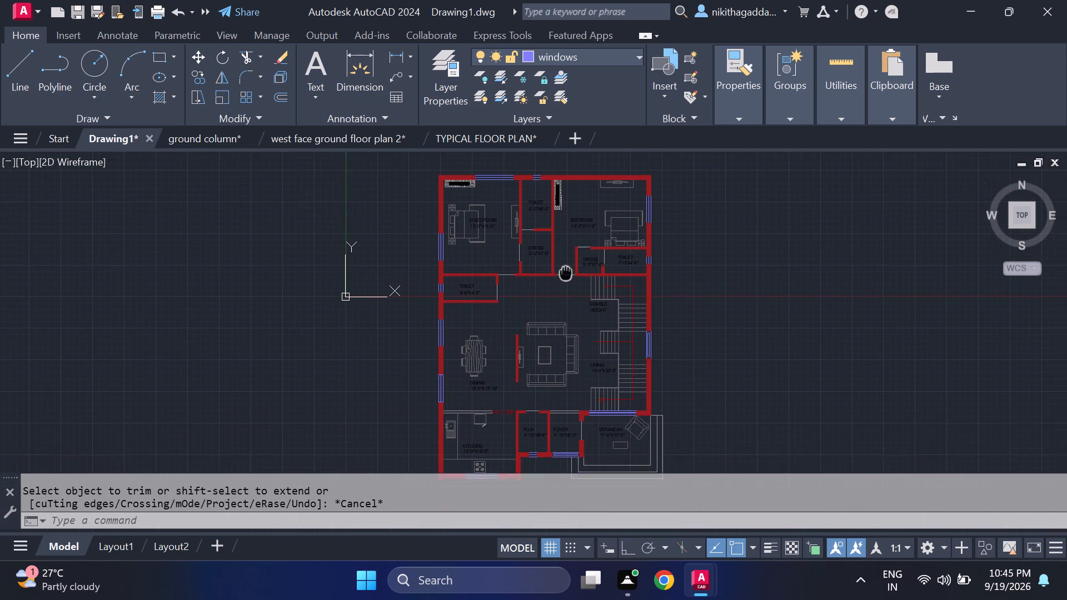
middle_drag(566, 271, 566, 224)
middle_drag(565, 355, 544, 259)
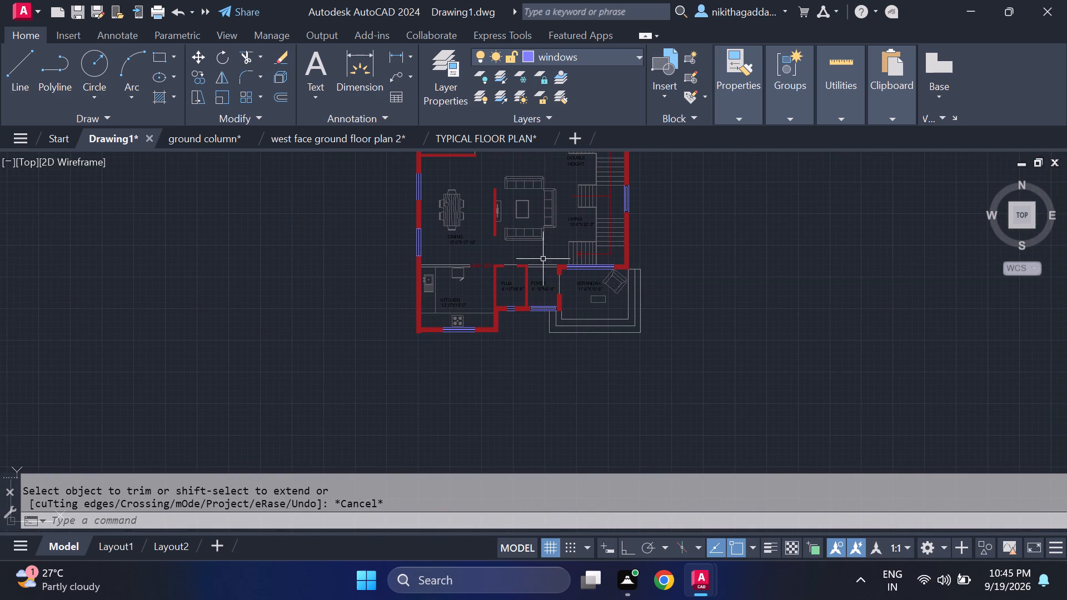
Make the walls layer current.
click(616, 53)
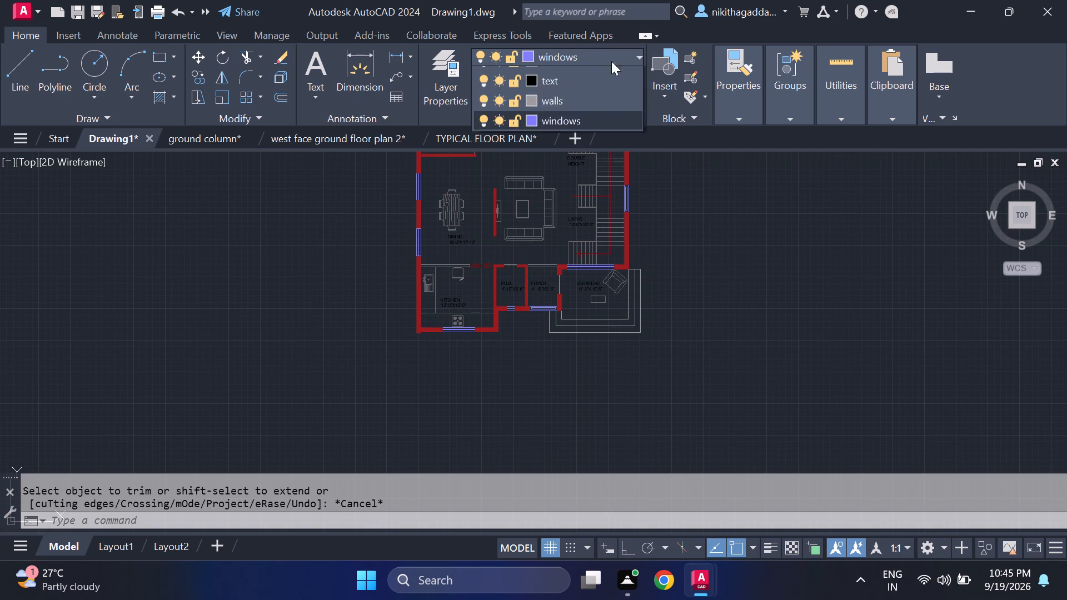
click(577, 172)
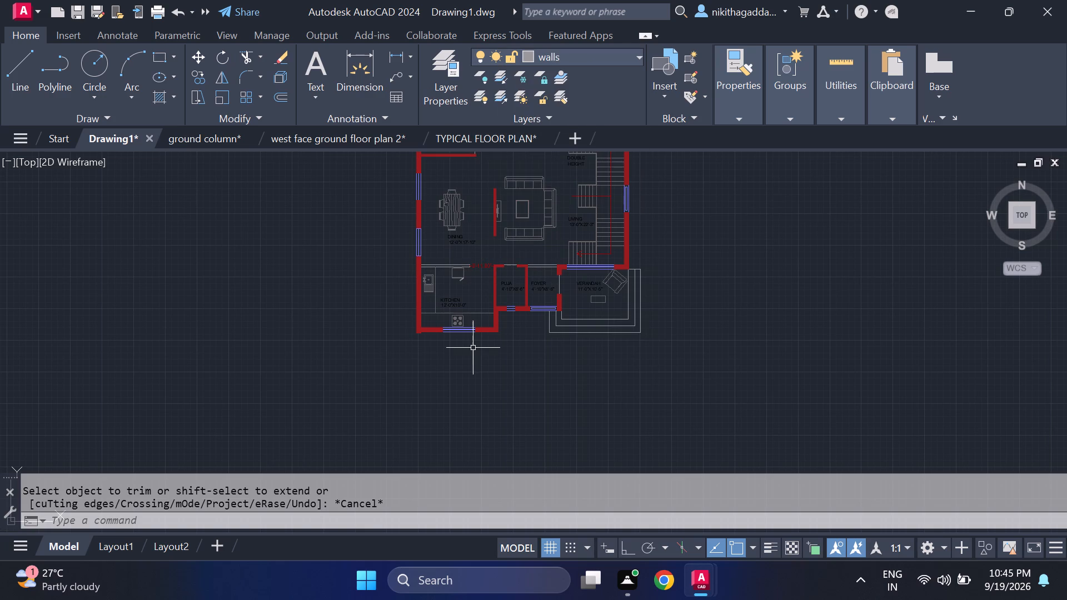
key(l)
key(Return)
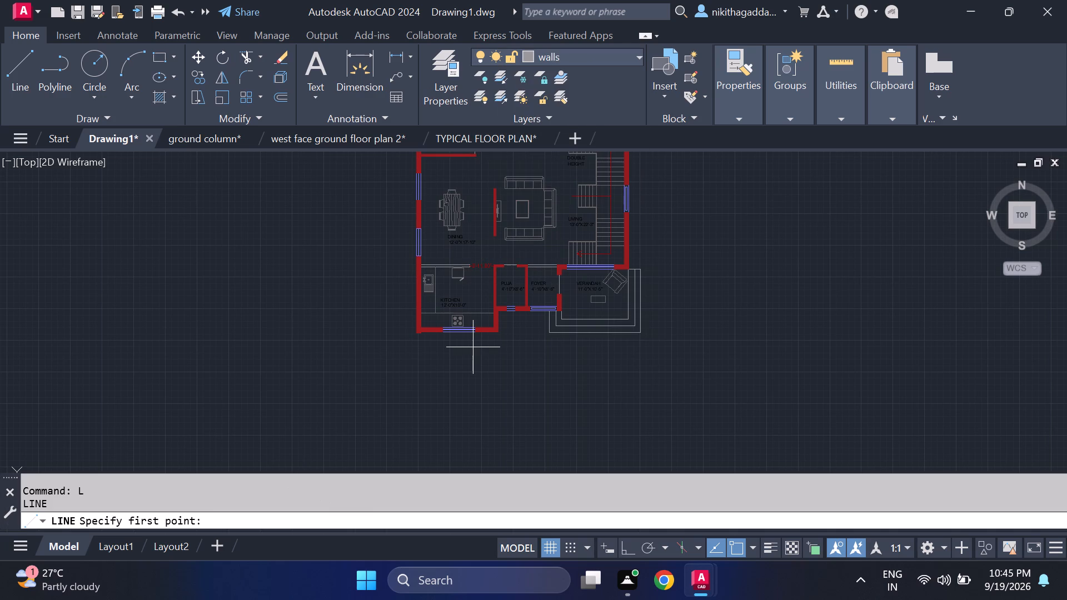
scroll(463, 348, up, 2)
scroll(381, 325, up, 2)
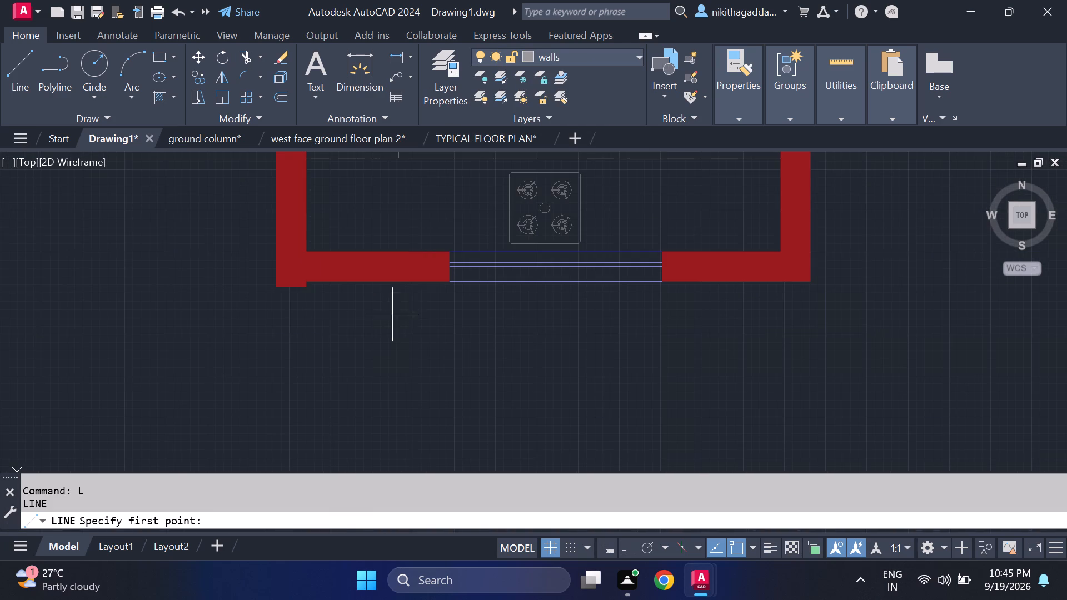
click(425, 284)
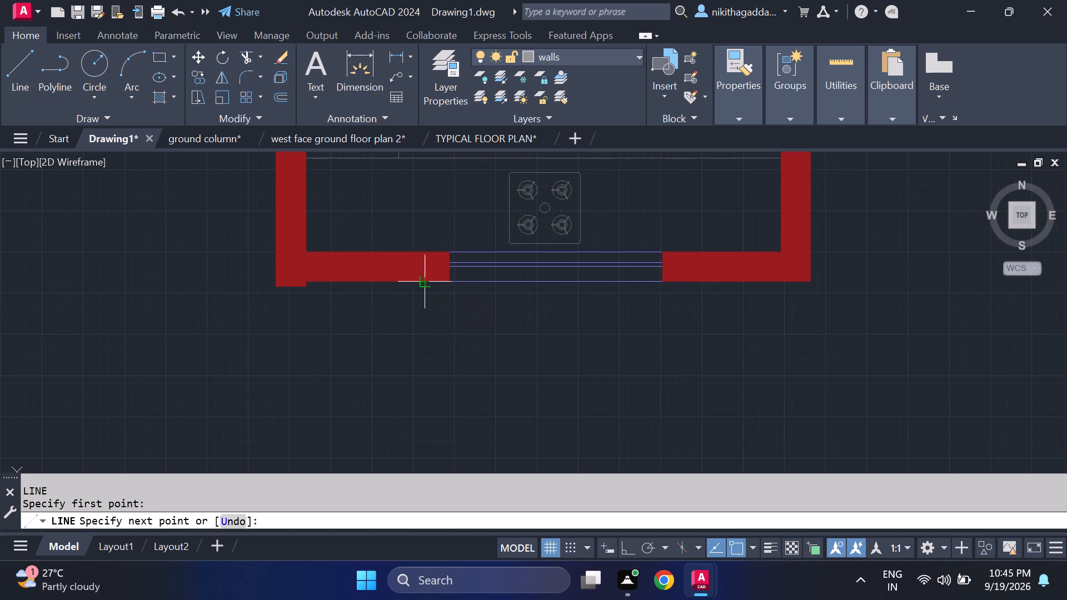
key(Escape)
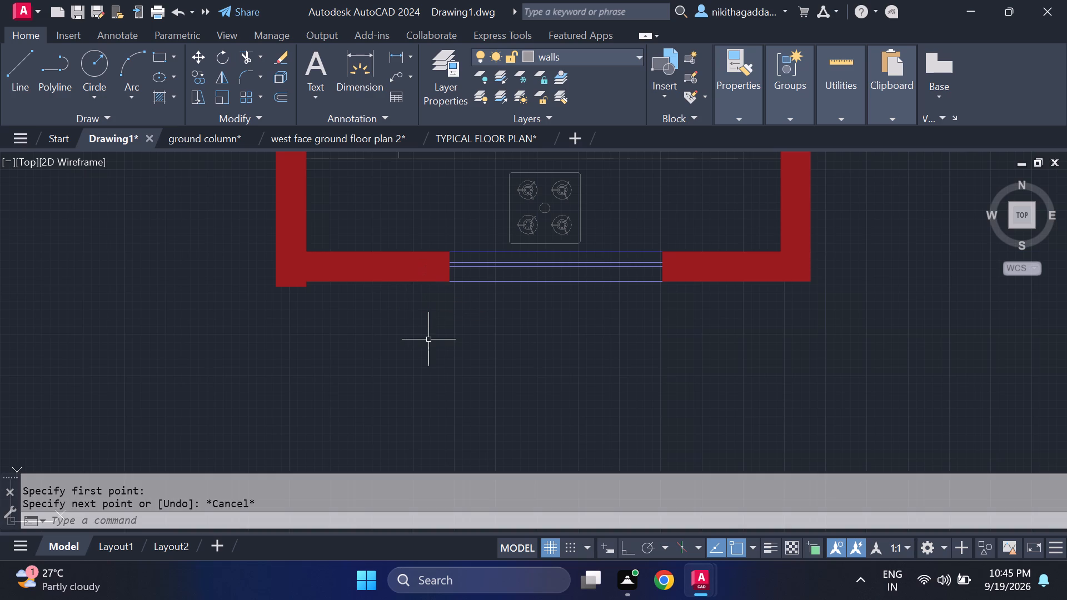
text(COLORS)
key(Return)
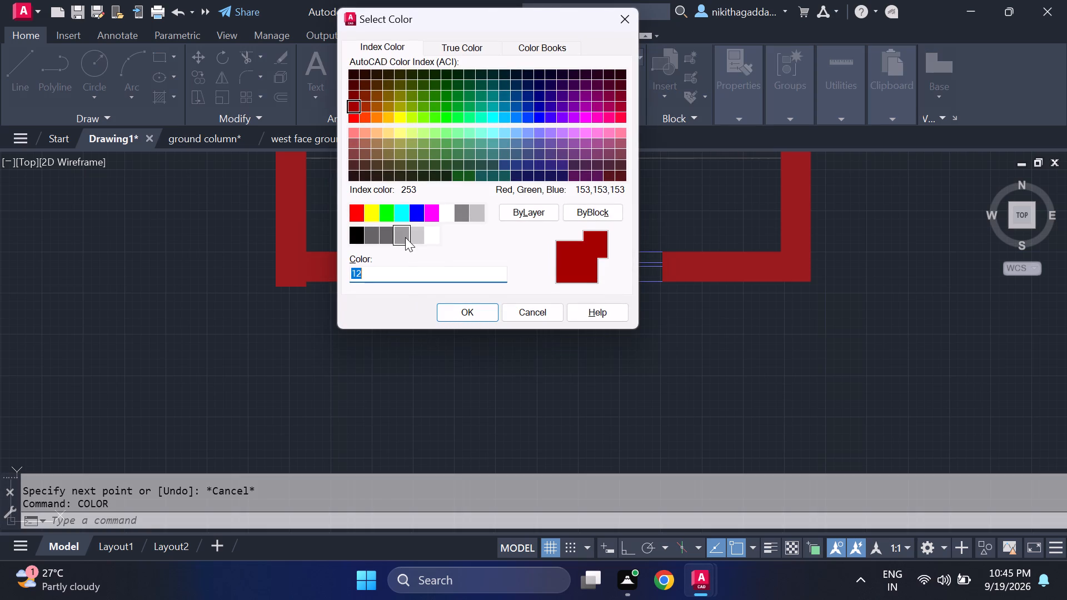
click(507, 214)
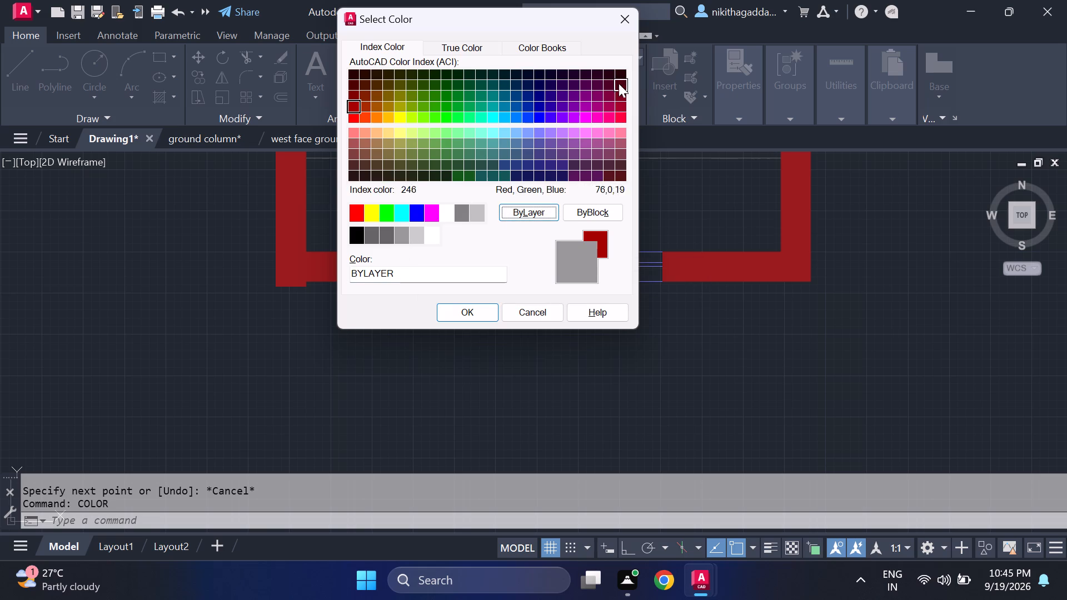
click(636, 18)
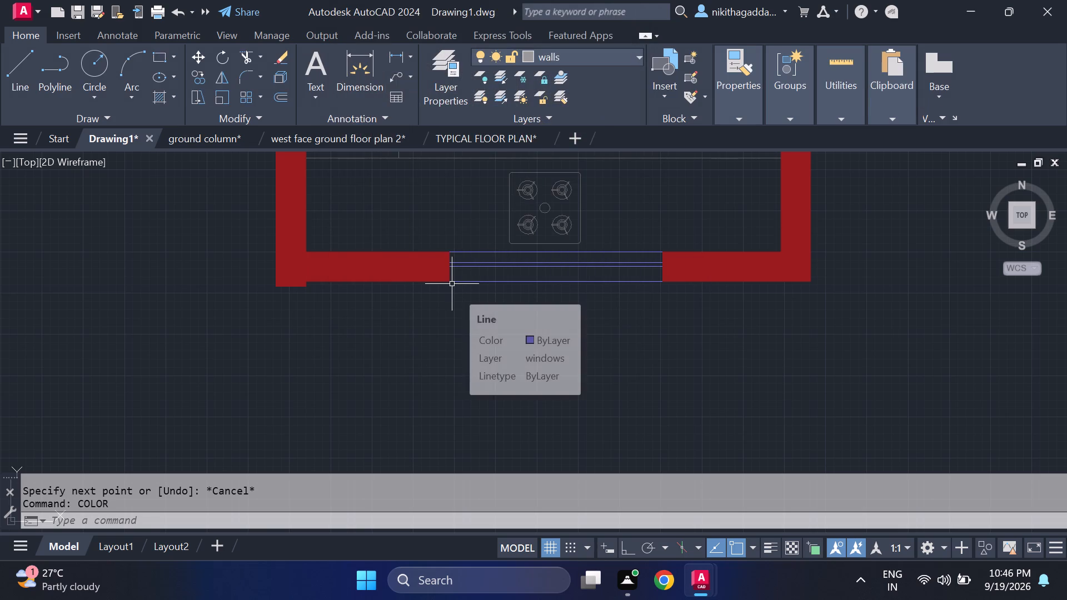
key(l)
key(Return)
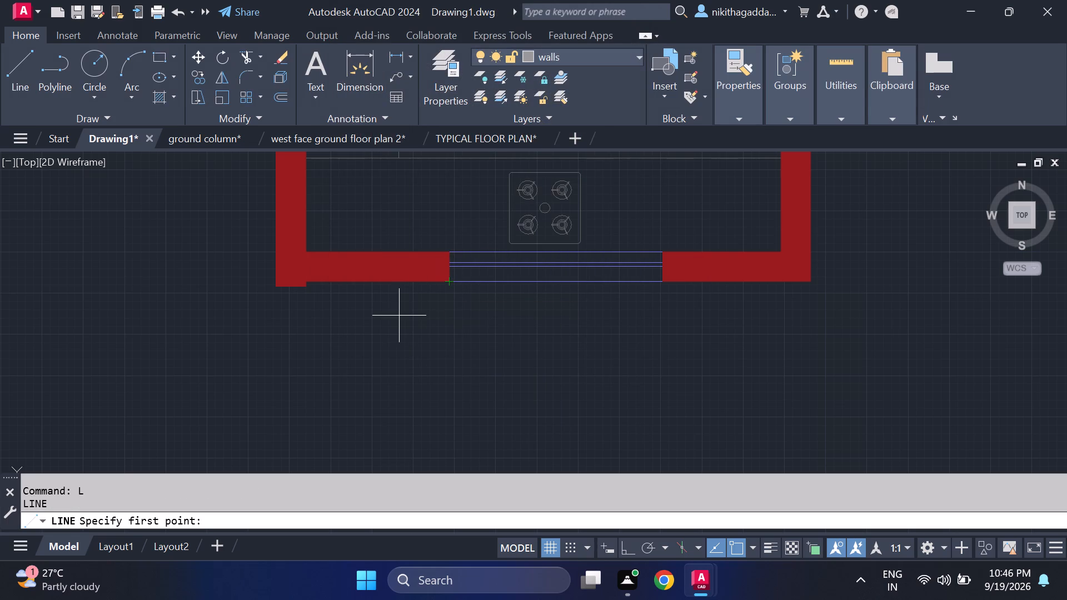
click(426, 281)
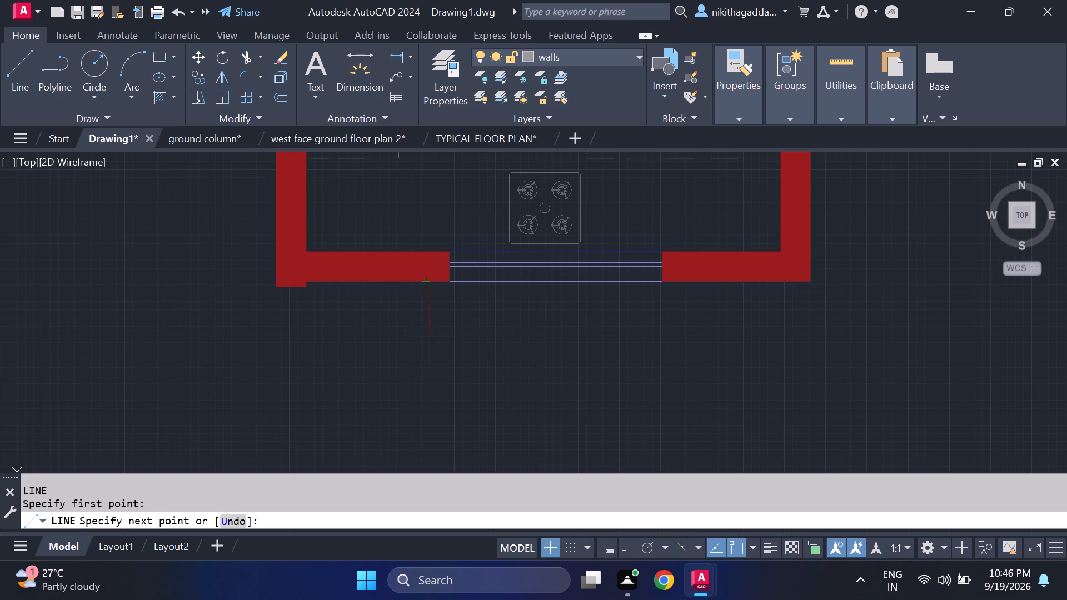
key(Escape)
Set the current drawing colour to ByLayer.
text(COLOR)
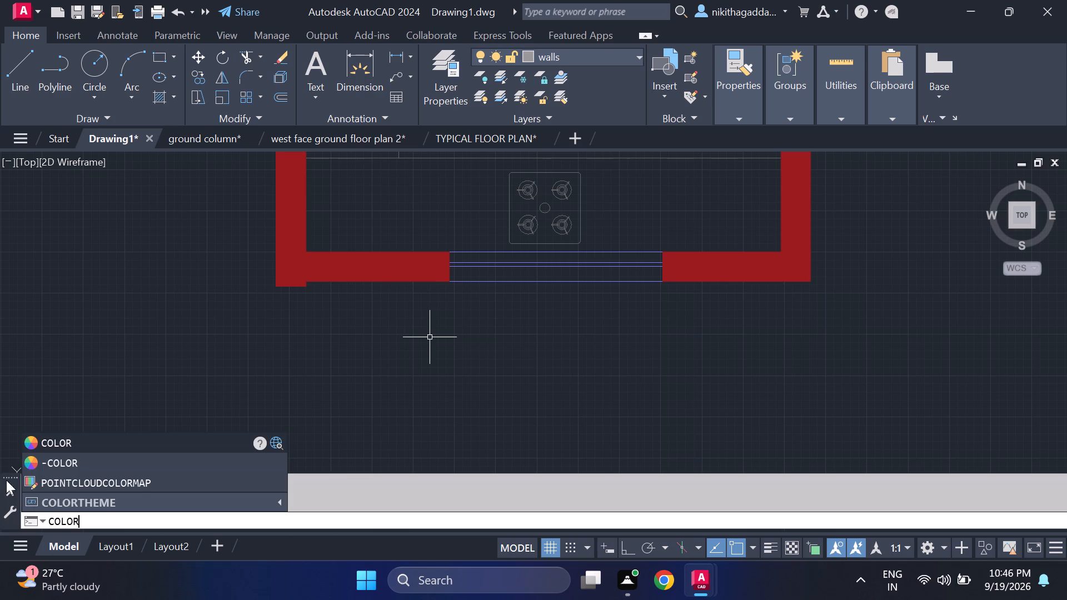
click(106, 447)
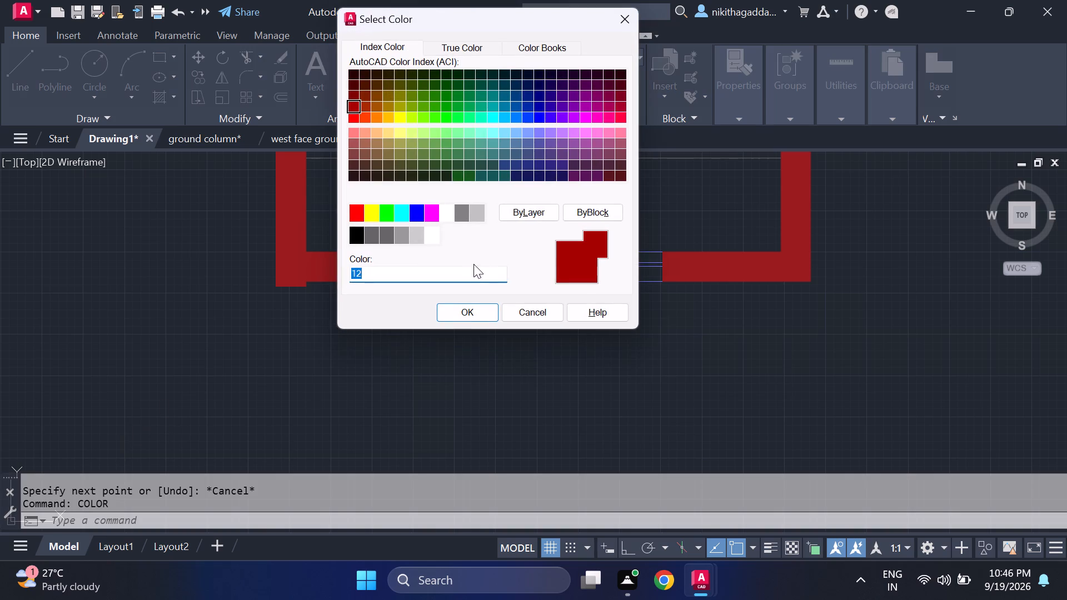
click(537, 218)
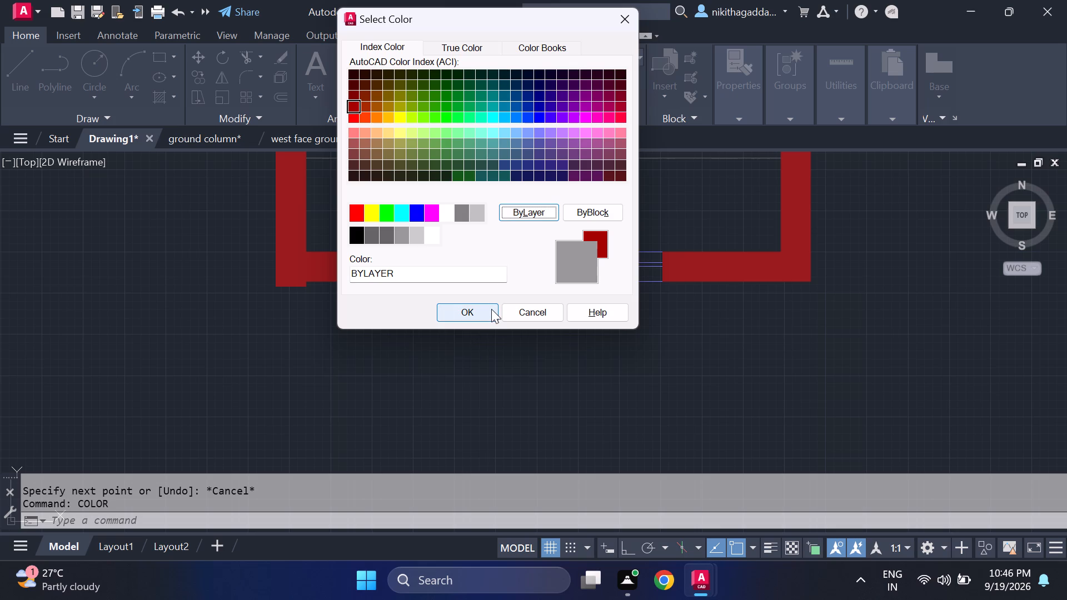
click(491, 309)
Draw a three-sided orthogonal outline about 7'-10" wide outside the kitchen's south window, starting and ending on the outer wall face.
key(l)
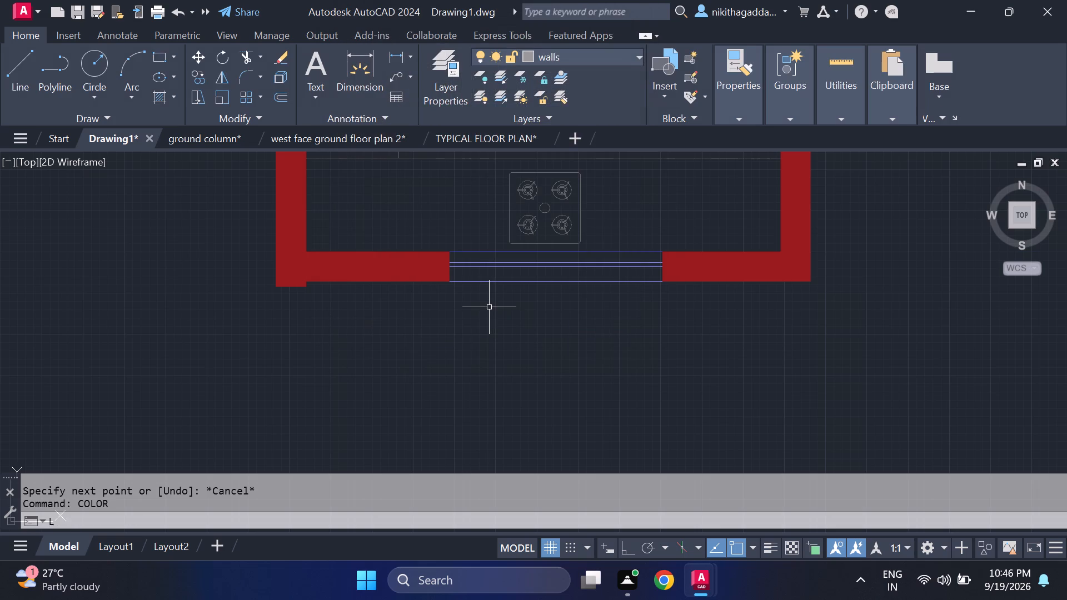
key(Return)
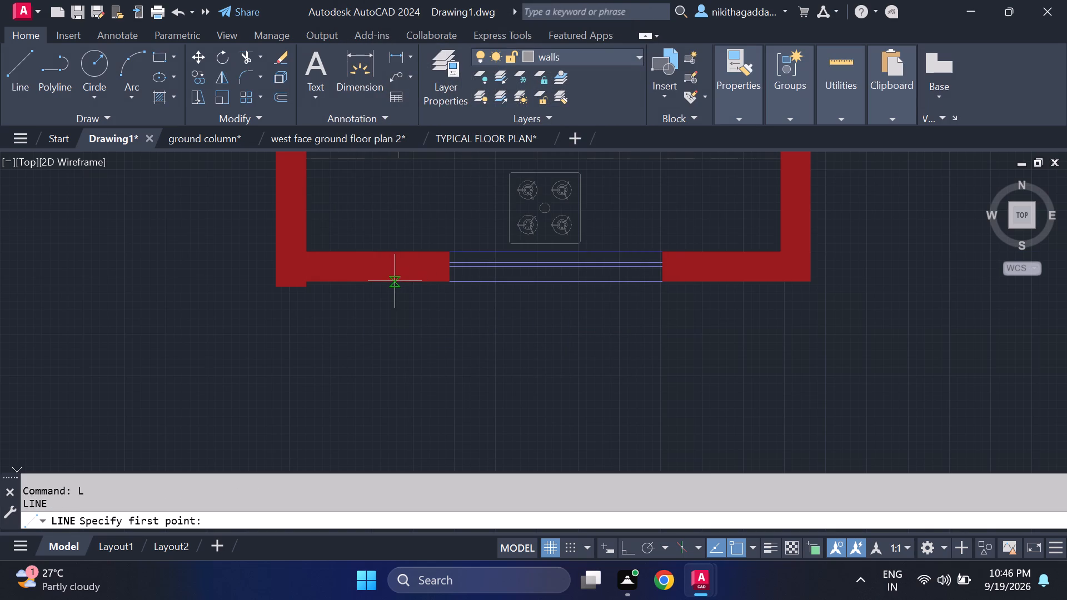
click(395, 281)
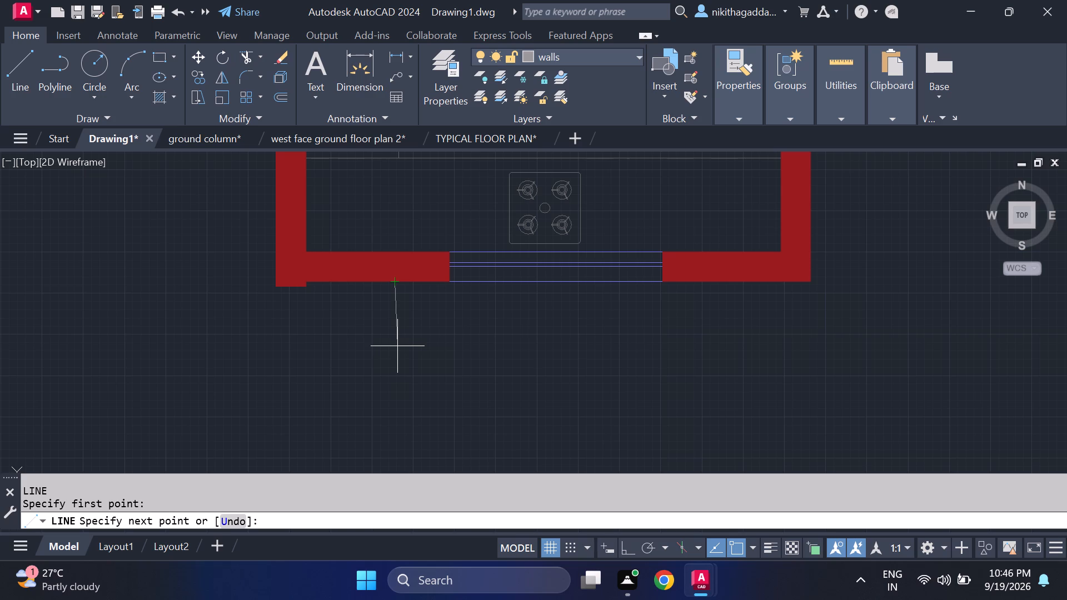
key(F8)
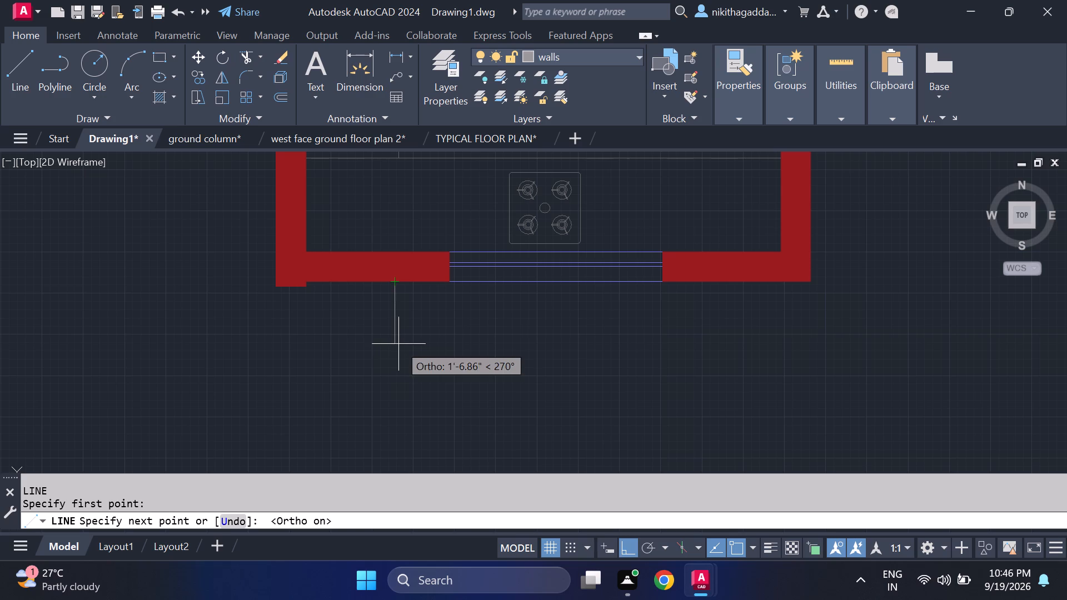
click(396, 327)
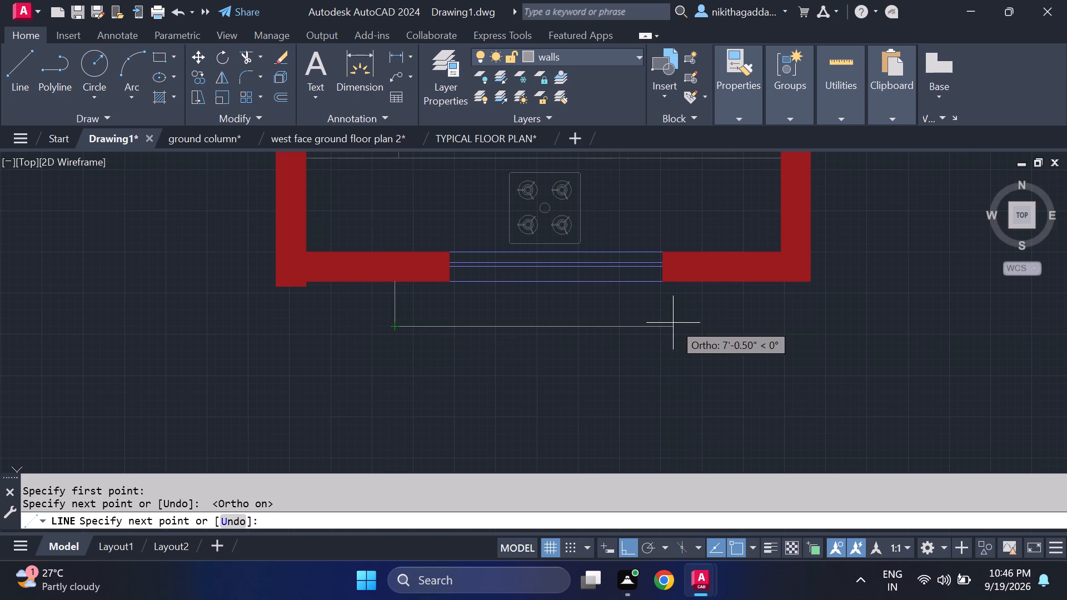
click(707, 318)
click(706, 283)
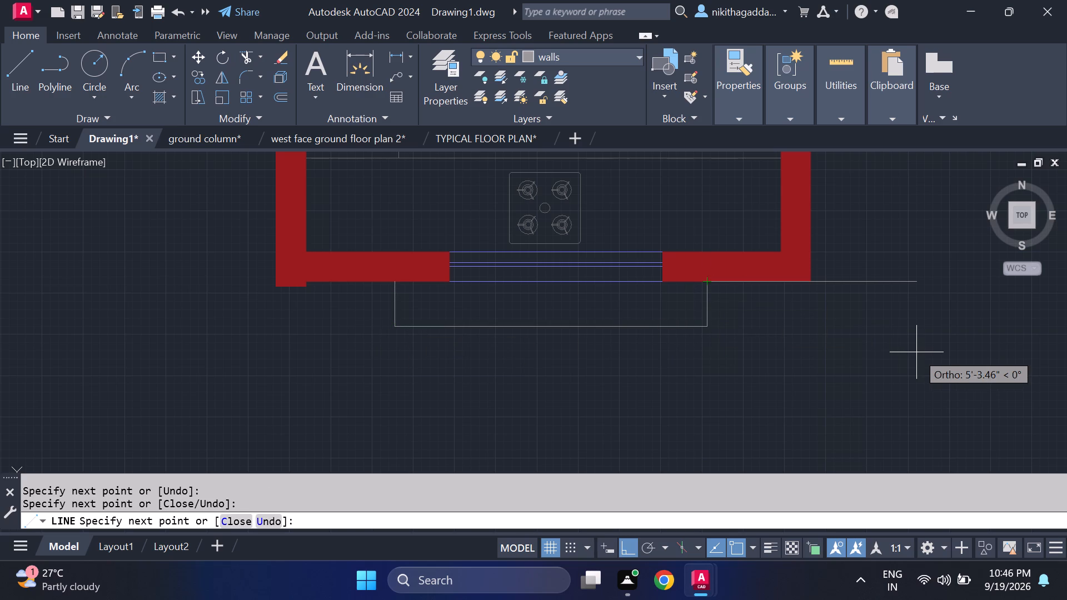
key(Escape)
Add the single-line text FIXED GLASS below the foyer window, with height about 6.75" and rotation 0.
scroll(916, 305, down, 3)
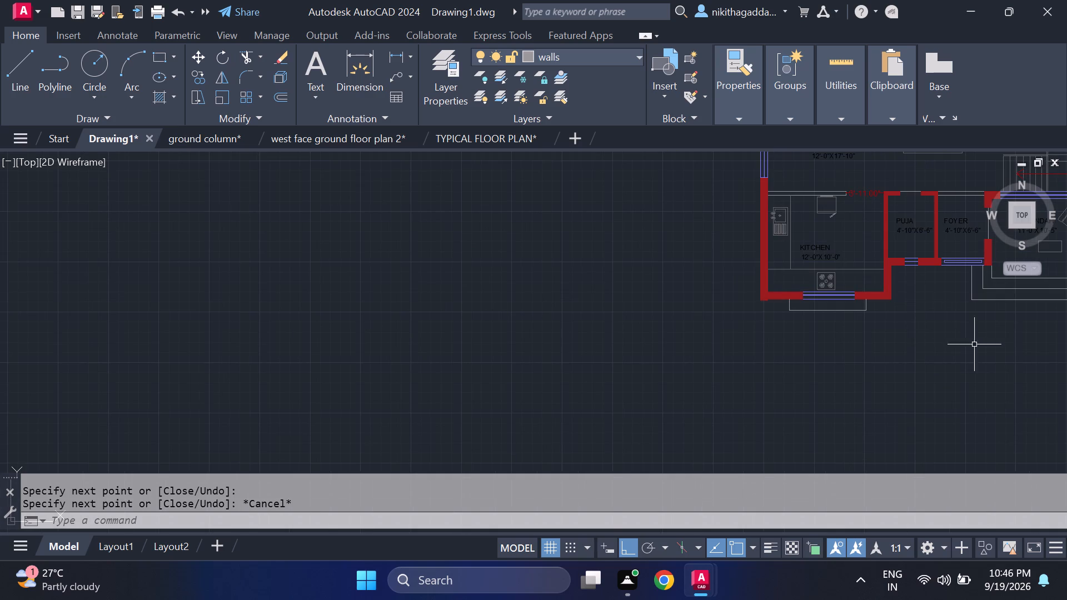
middle_drag(956, 332, 627, 379)
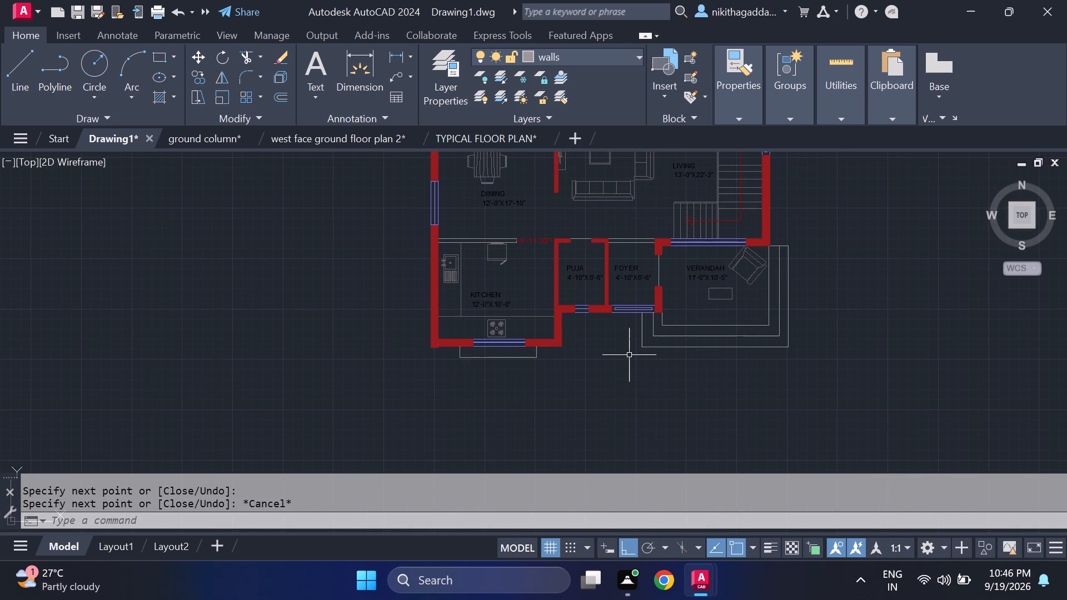
scroll(636, 312, up, 1)
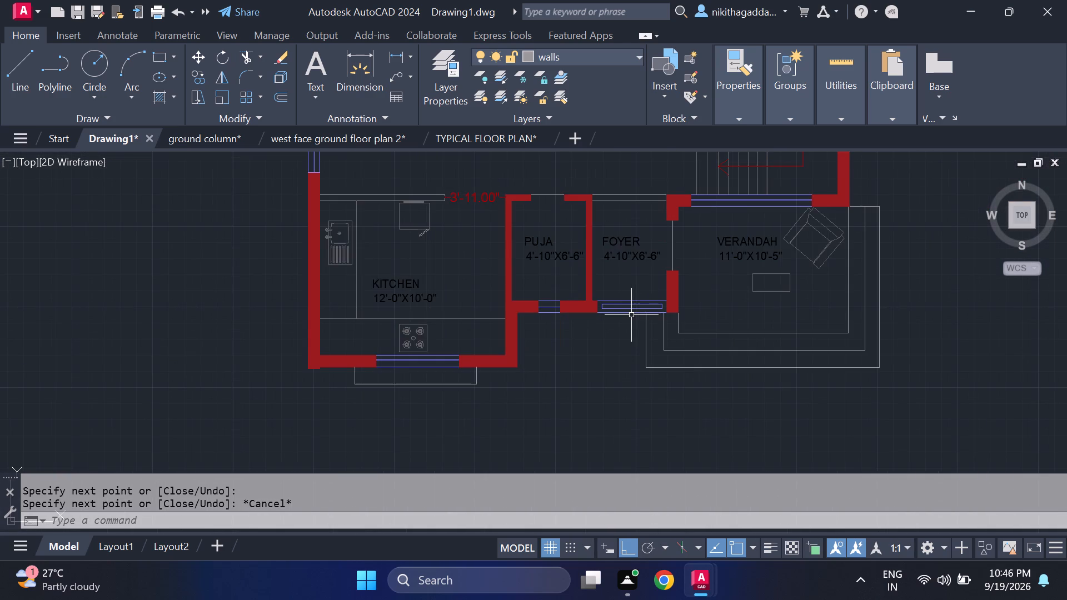
scroll(629, 317, up, 2)
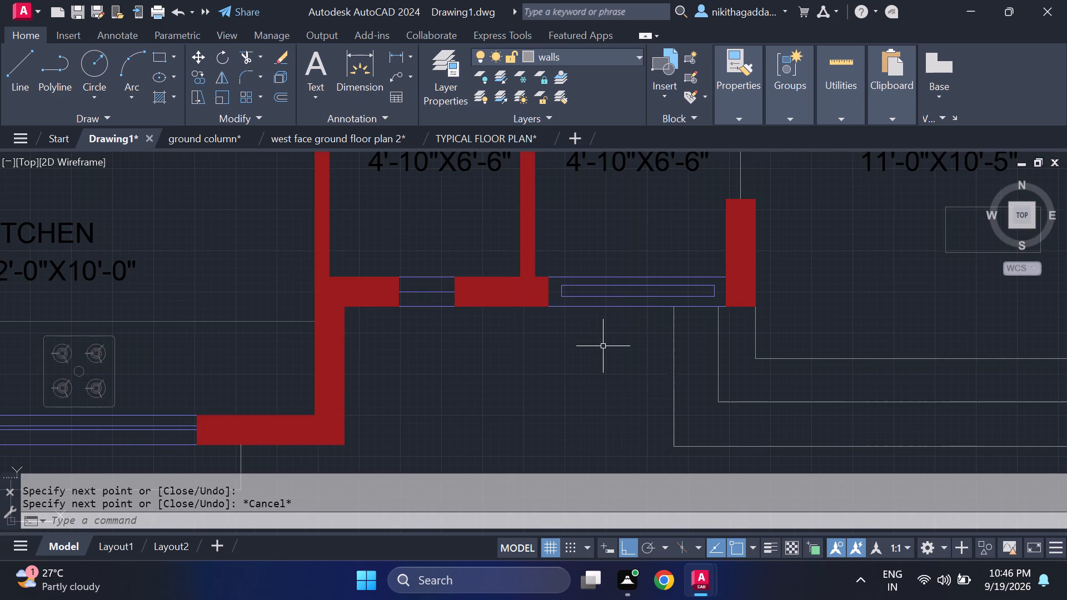
text(DT)
key(Return)
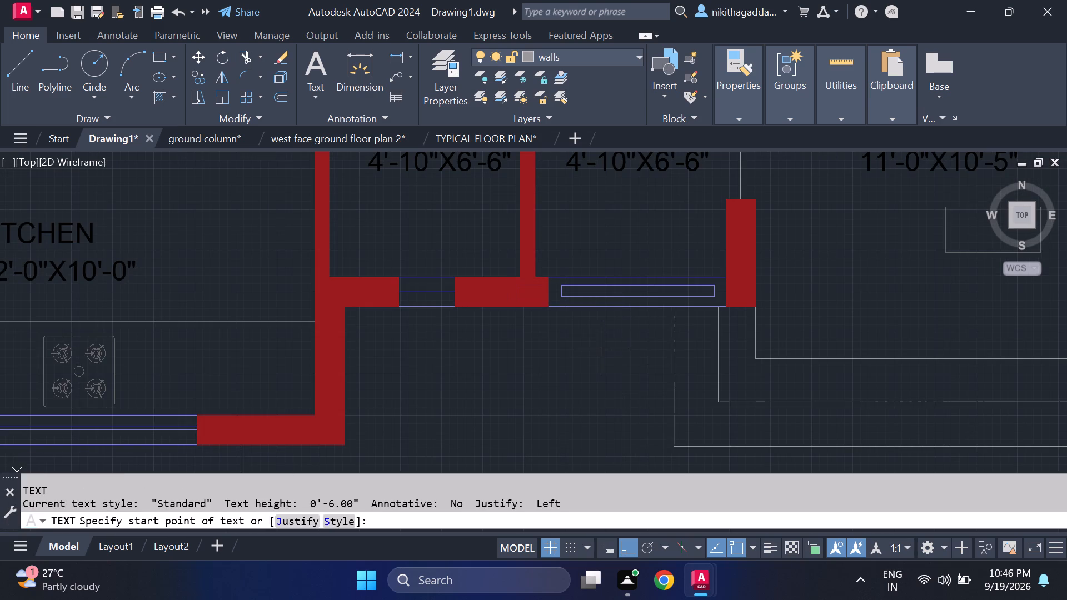
click(584, 320)
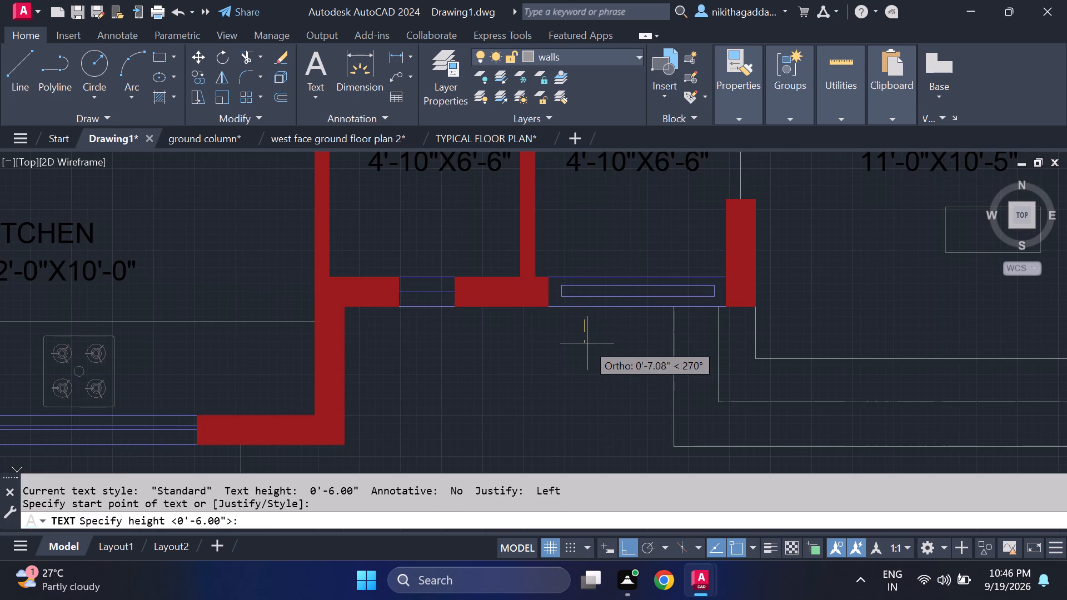
click(587, 343)
key(0)
key(Return)
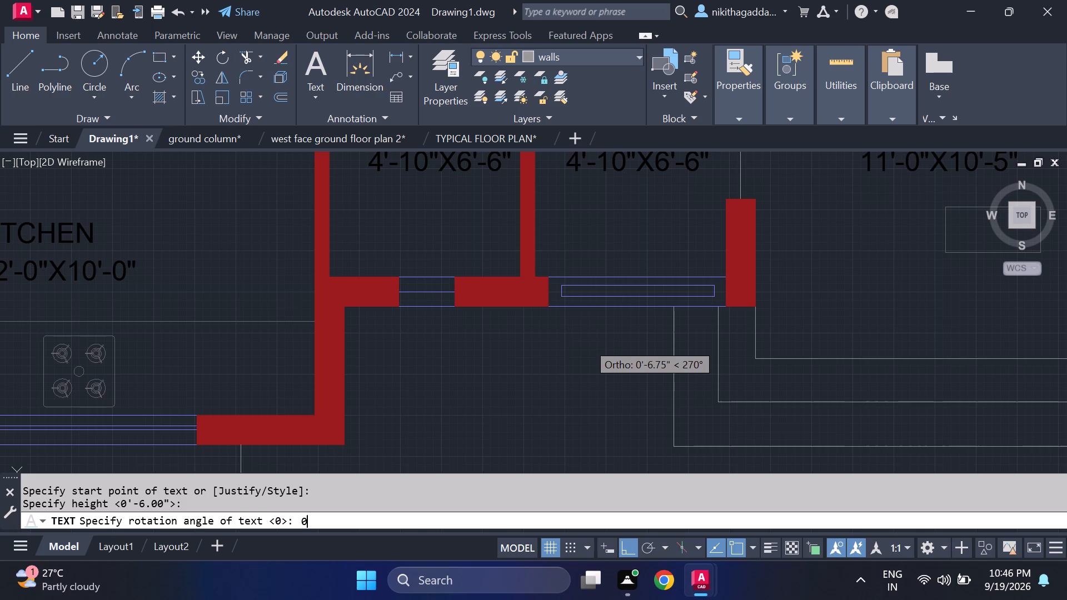
key(f)
text(IXED GL)
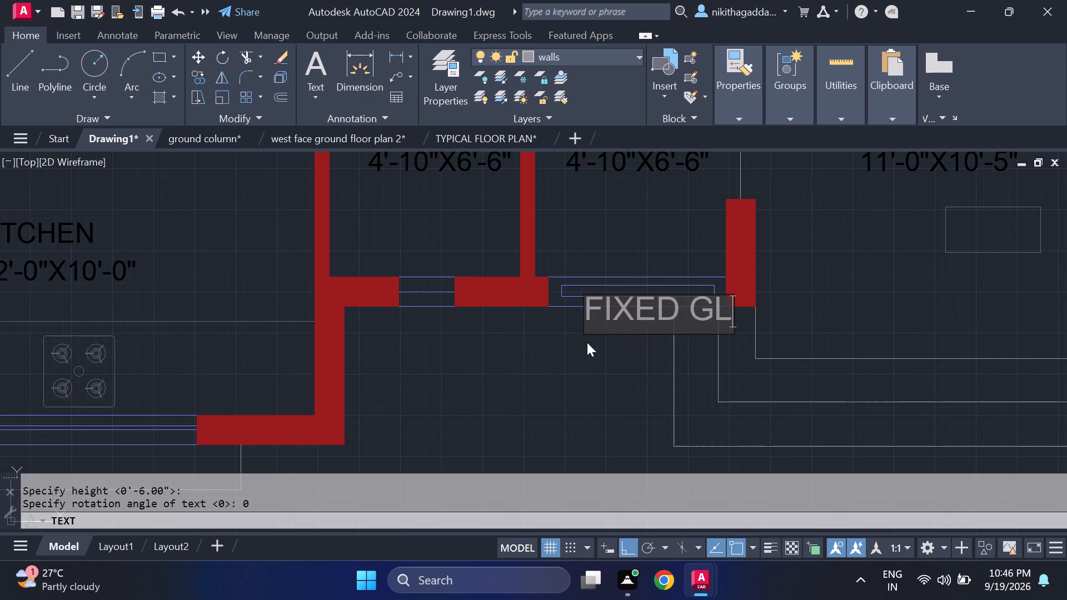
text(ASS)
key(Return)
key(Return)
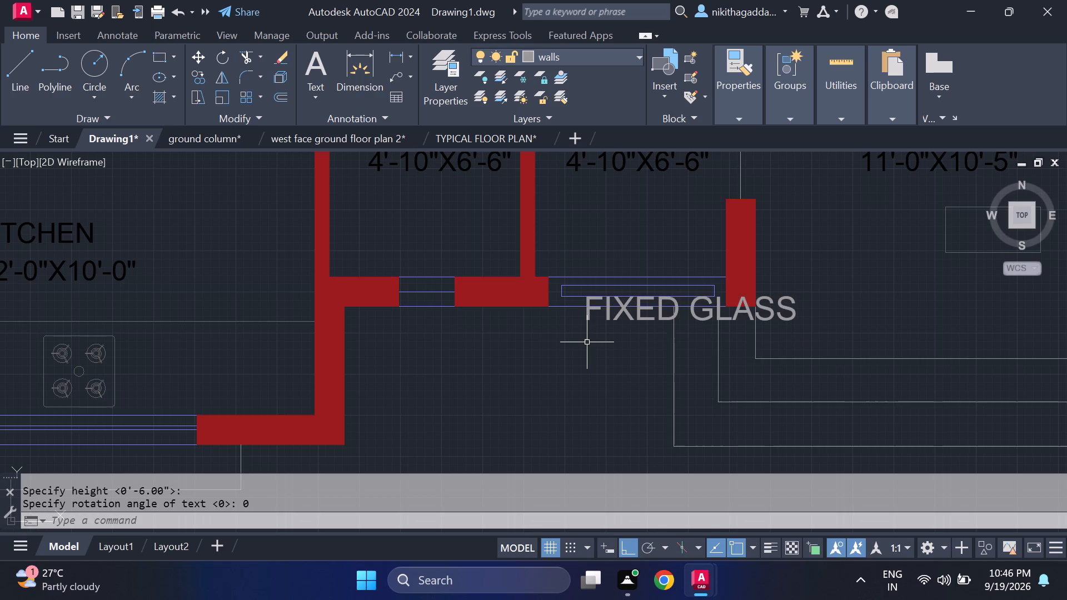
Move the FIXED GLASS text down and to the west so it sits below the foyer window, clear of the wall.
click(625, 305)
key(m)
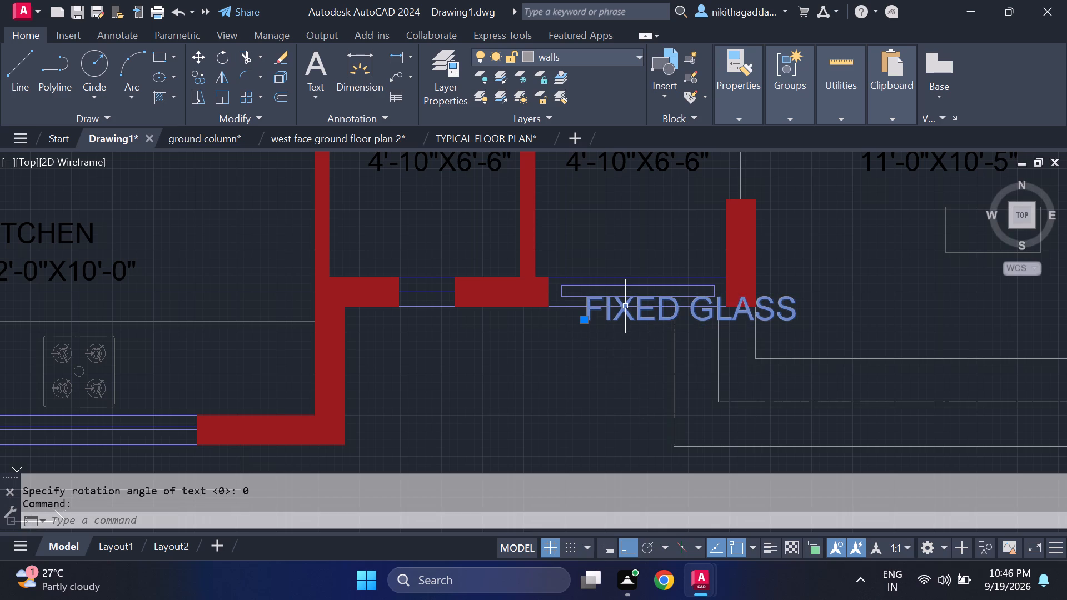
key(Return)
click(586, 320)
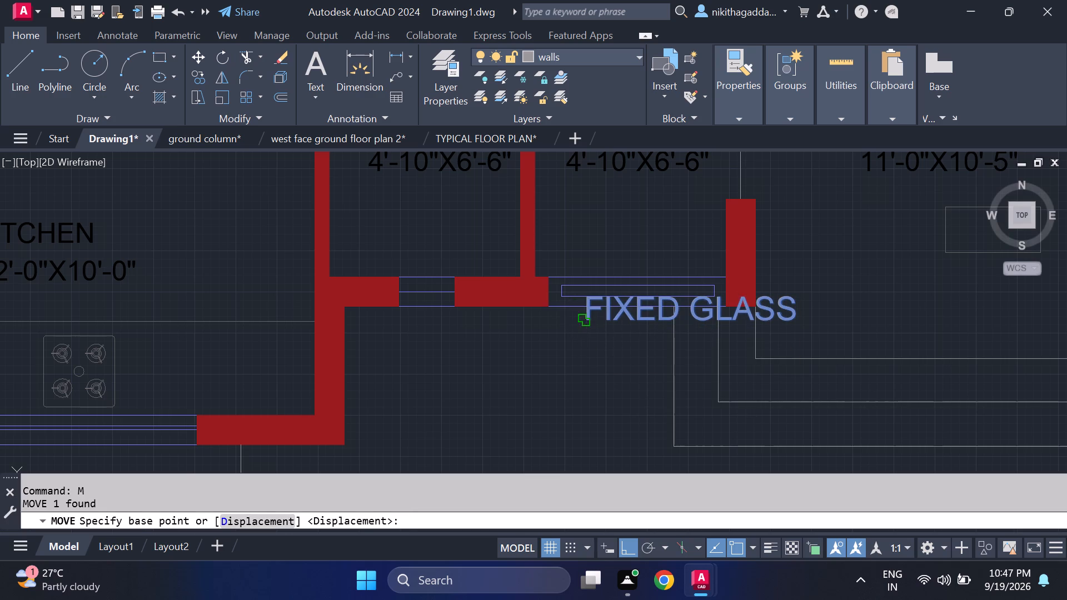
key(F8)
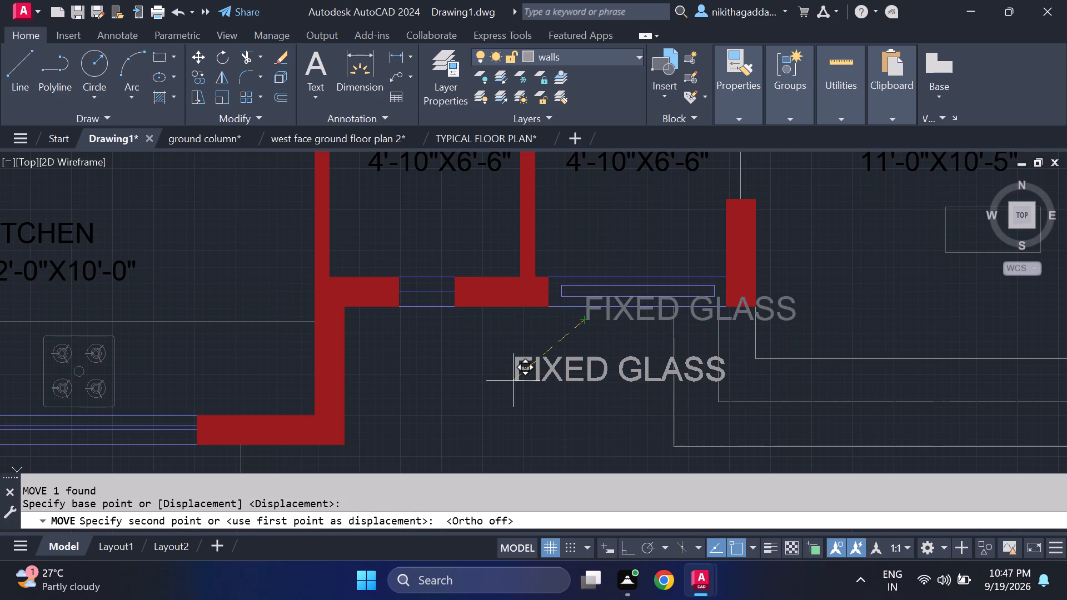
click(491, 347)
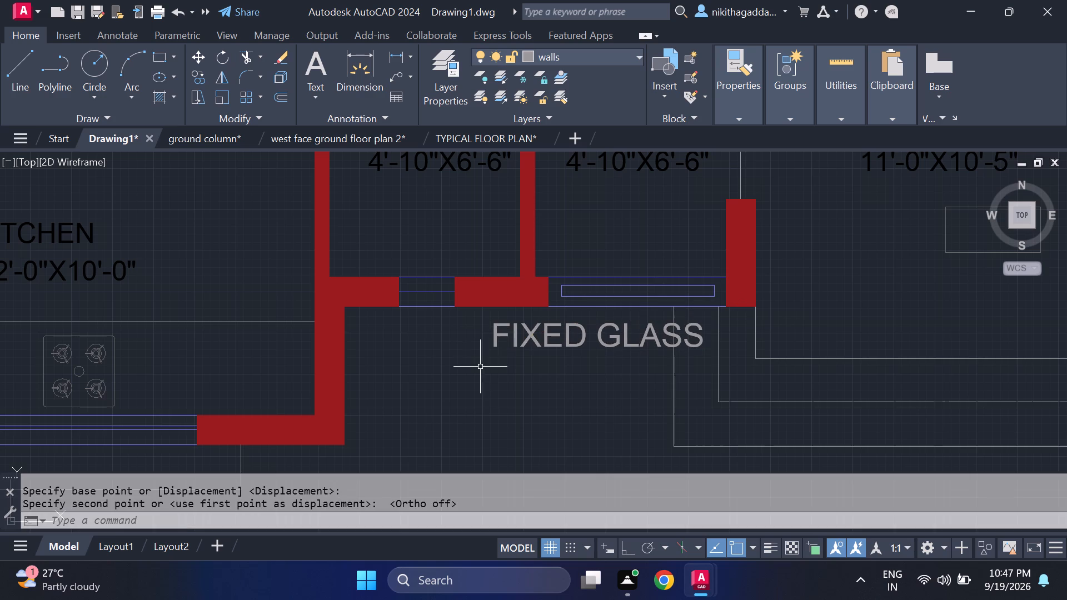
Scale the FIXED GLASS text below the foyer window down to about half its size from its insertion point.
drag(583, 318, 577, 328)
click(534, 371)
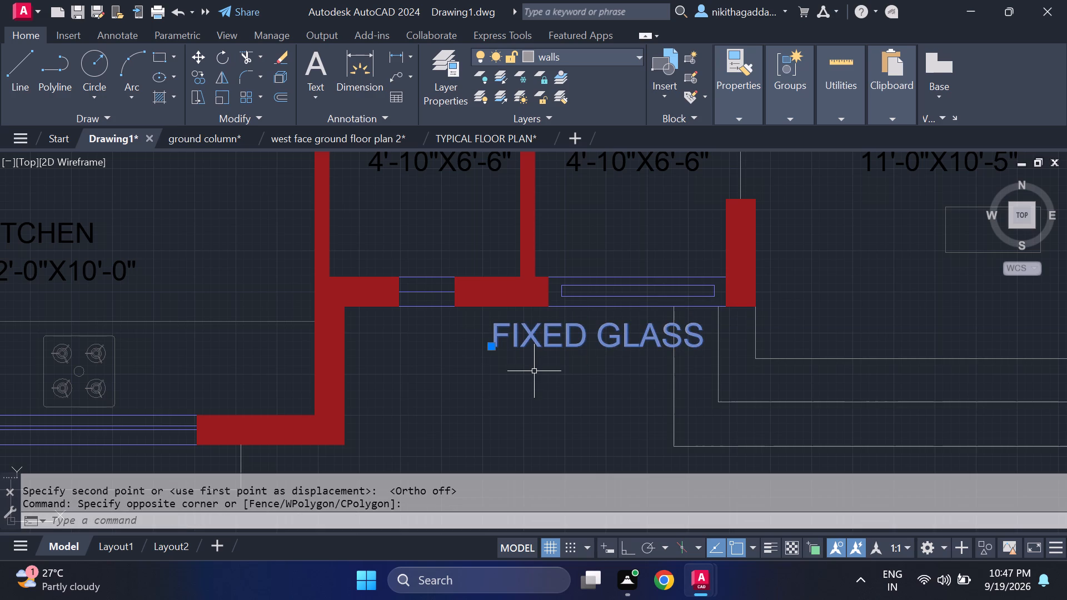
text(SCALE)
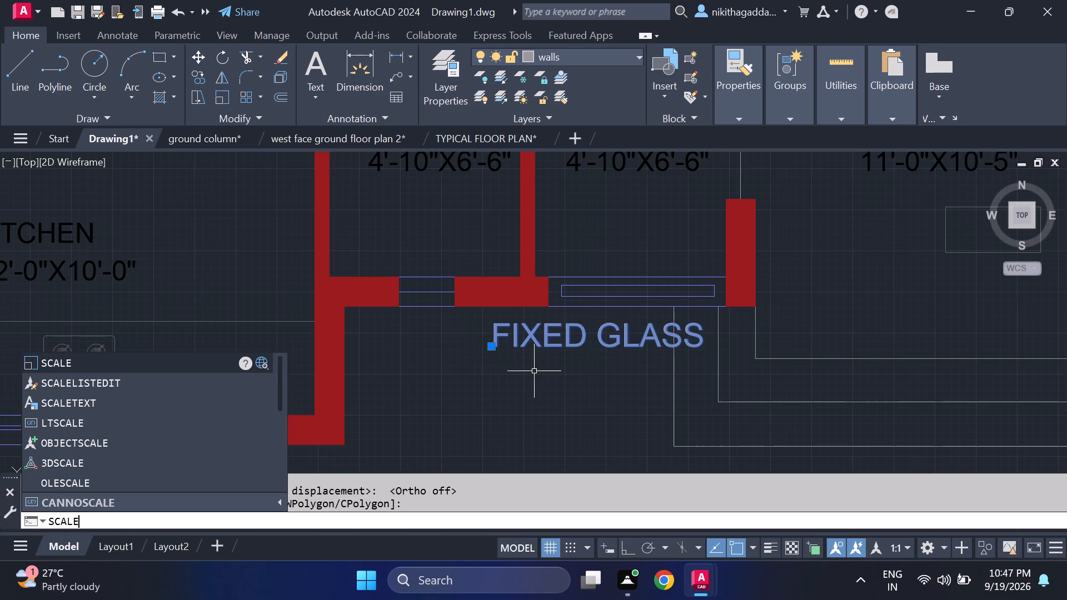
key(Return)
click(483, 347)
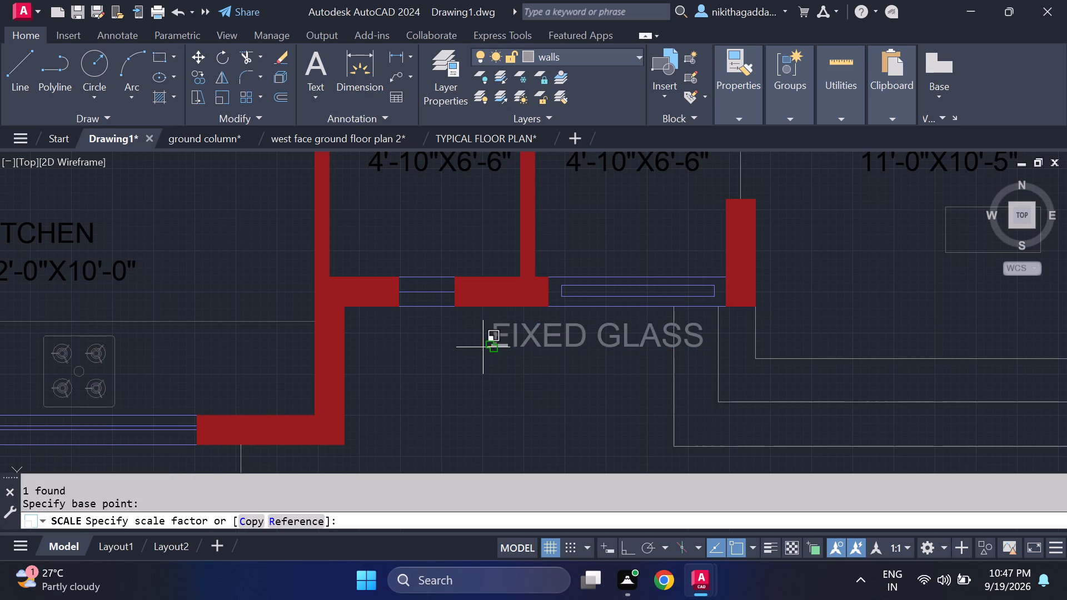
click(541, 352)
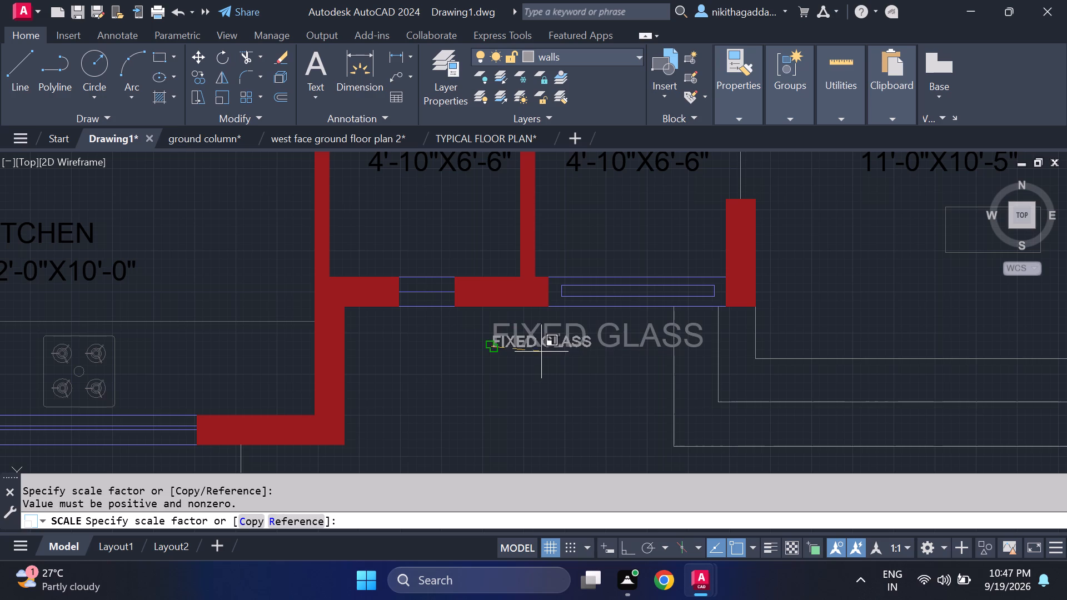
click(546, 352)
click(545, 351)
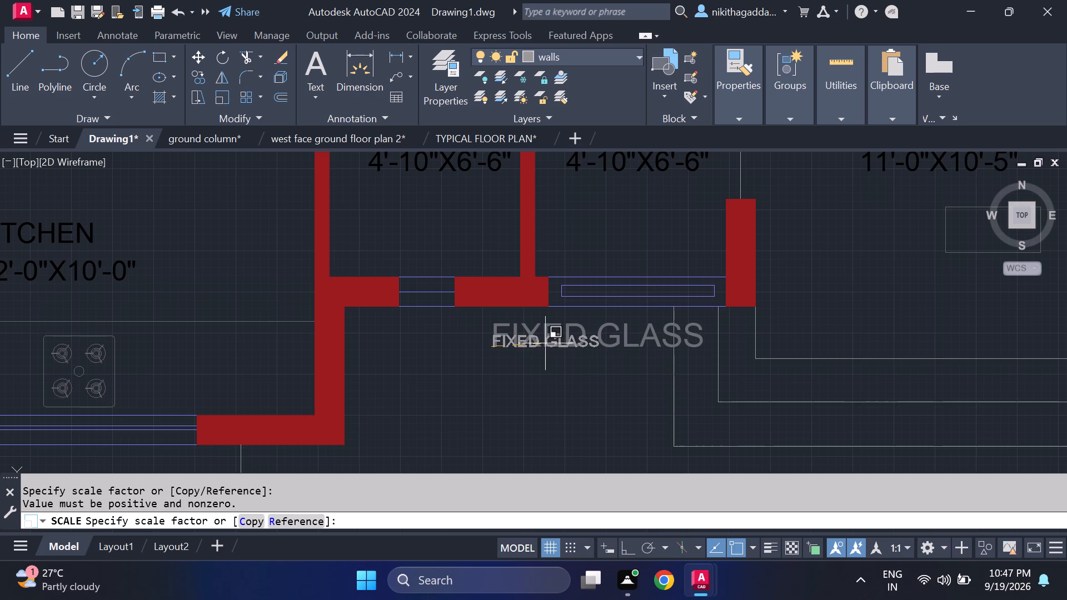
scroll(545, 343, up, 2)
click(546, 342)
Move the reduced FIXED GLASS text directly beneath the foyer window, close to the outer wall face.
drag(646, 309, 617, 327)
click(382, 382)
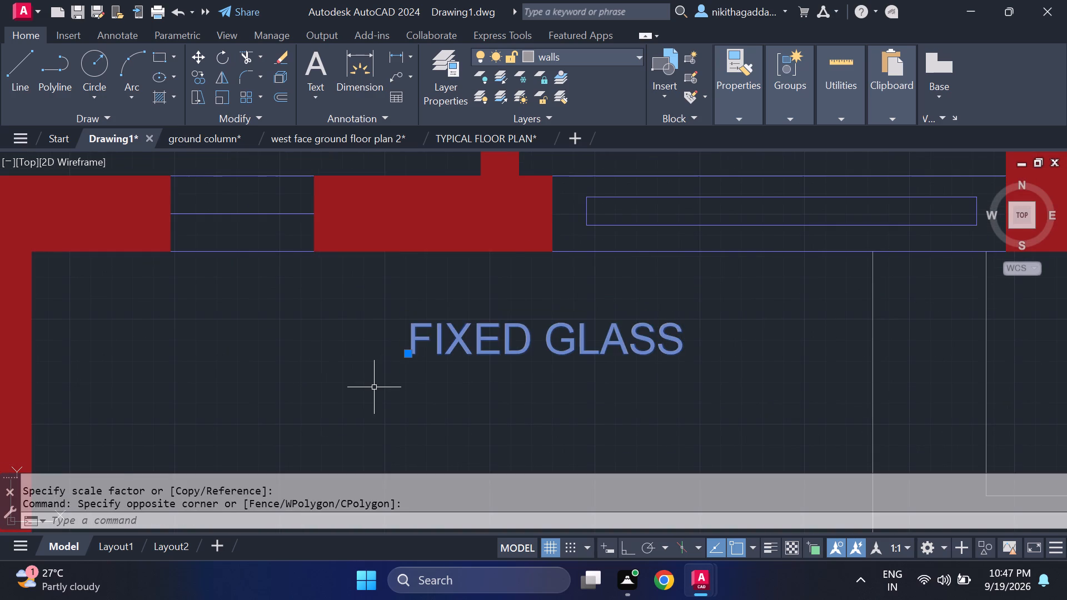
key(m)
key(Return)
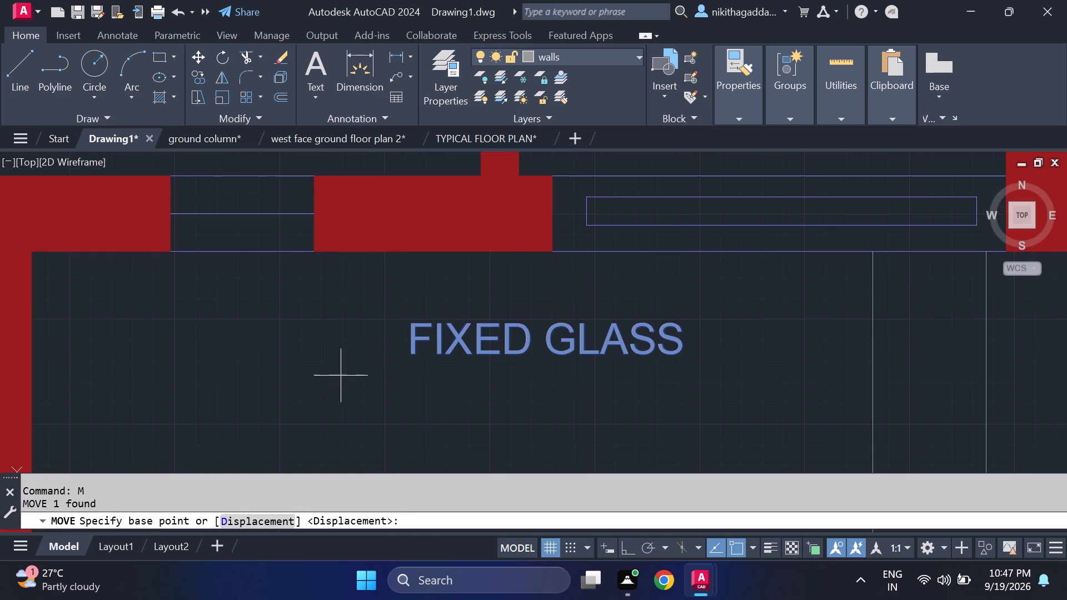
click(416, 351)
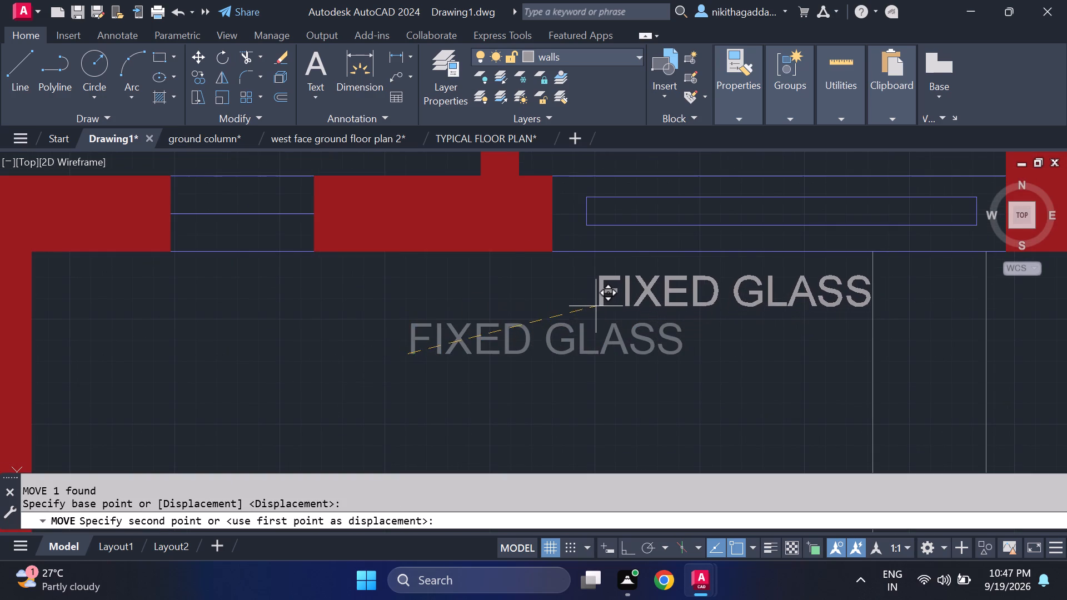
click(595, 296)
Copy the FIXED GLASS text from the foyer window to just below the window on the verandah's north wall.
scroll(586, 312, down, 3)
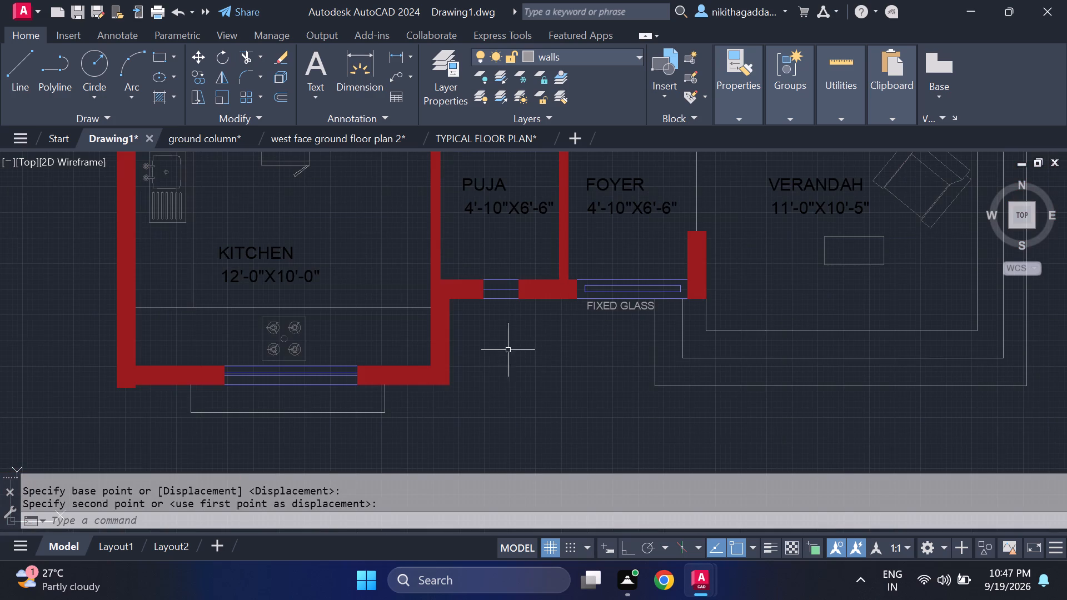
scroll(584, 332, down, 1)
scroll(635, 342, down, 1)
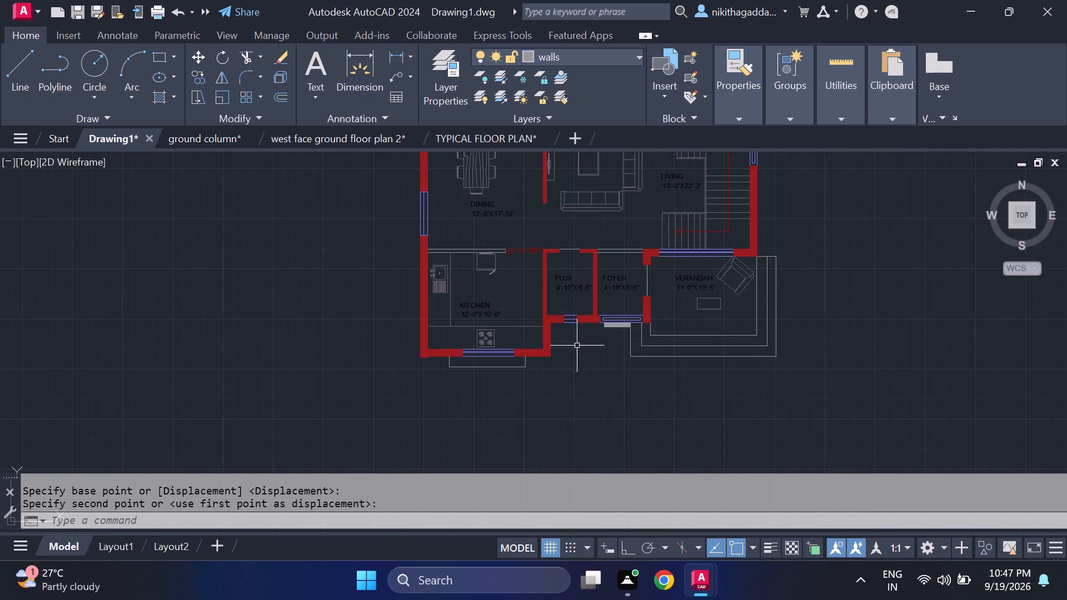
scroll(656, 329, up, 1)
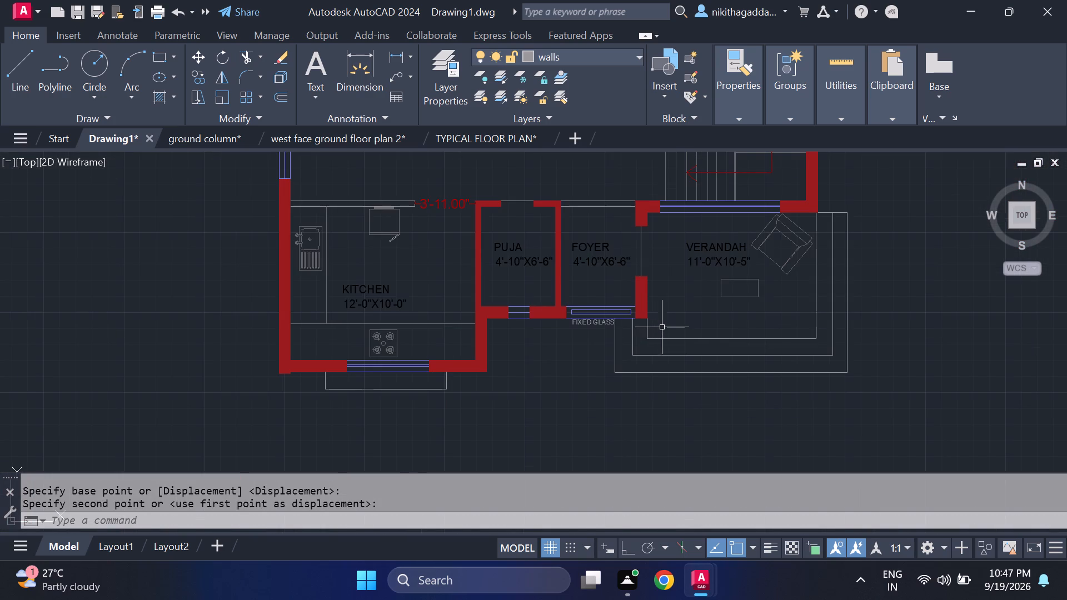
scroll(605, 330, up, 2)
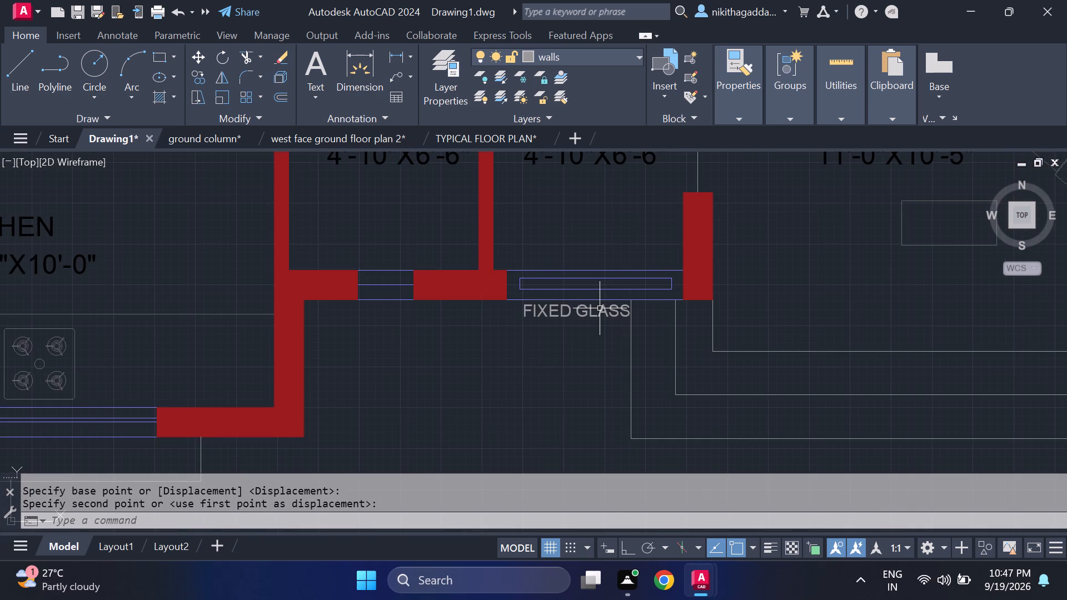
scroll(600, 308, up, 2)
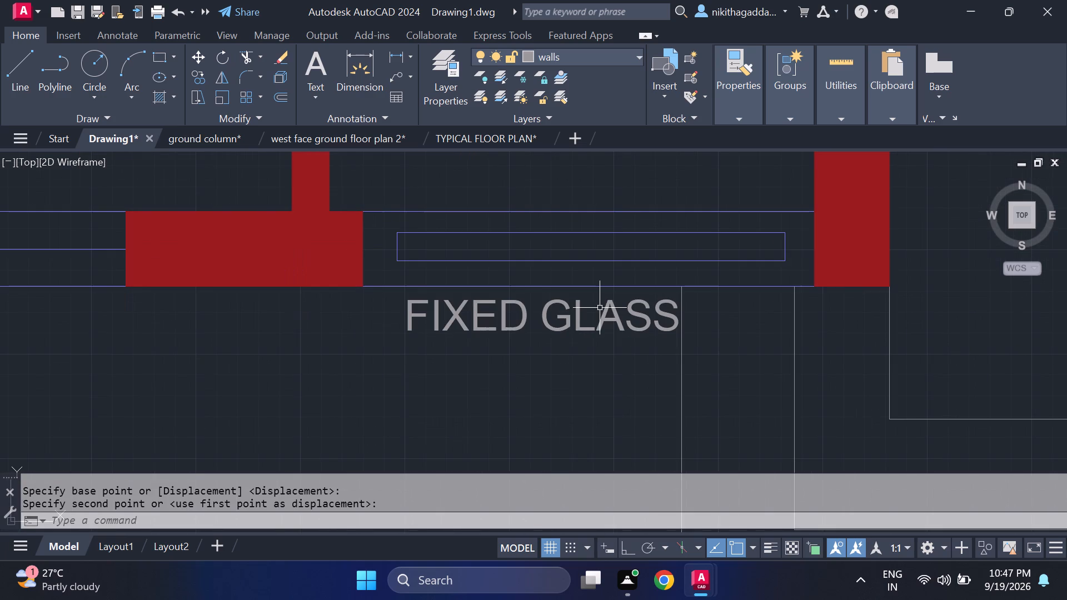
scroll(600, 306, up, 1)
drag(608, 296, 575, 318)
click(417, 383)
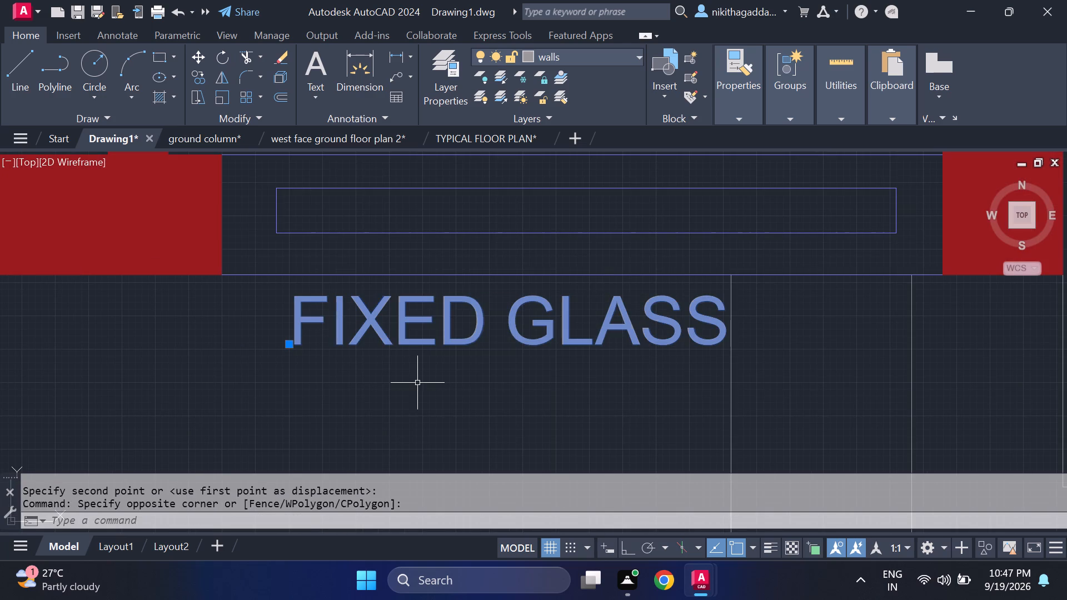
text(CO)
key(Return)
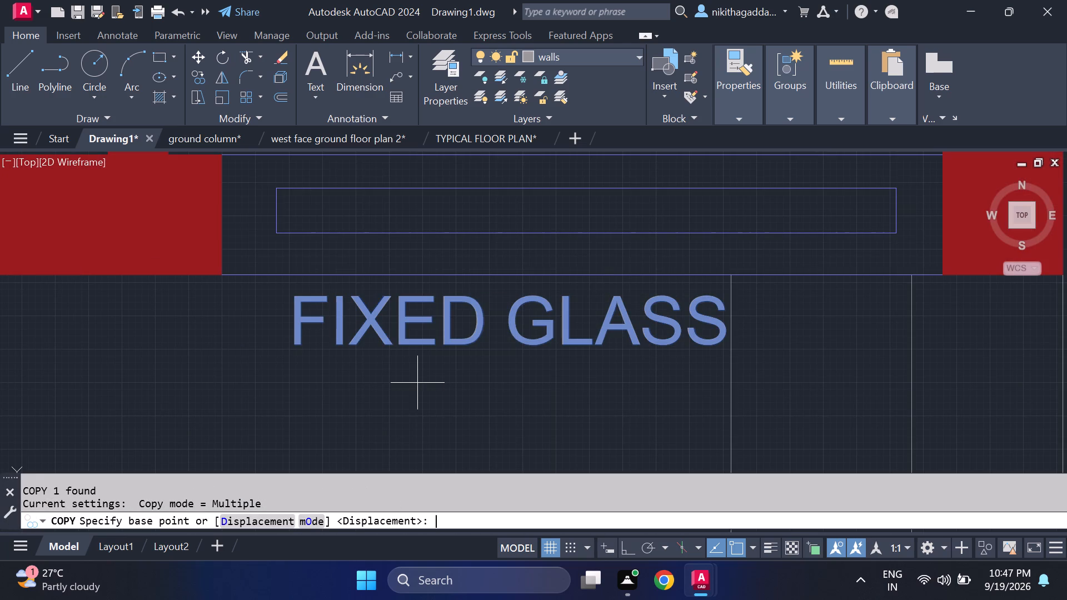
click(300, 343)
scroll(513, 298, down, 2)
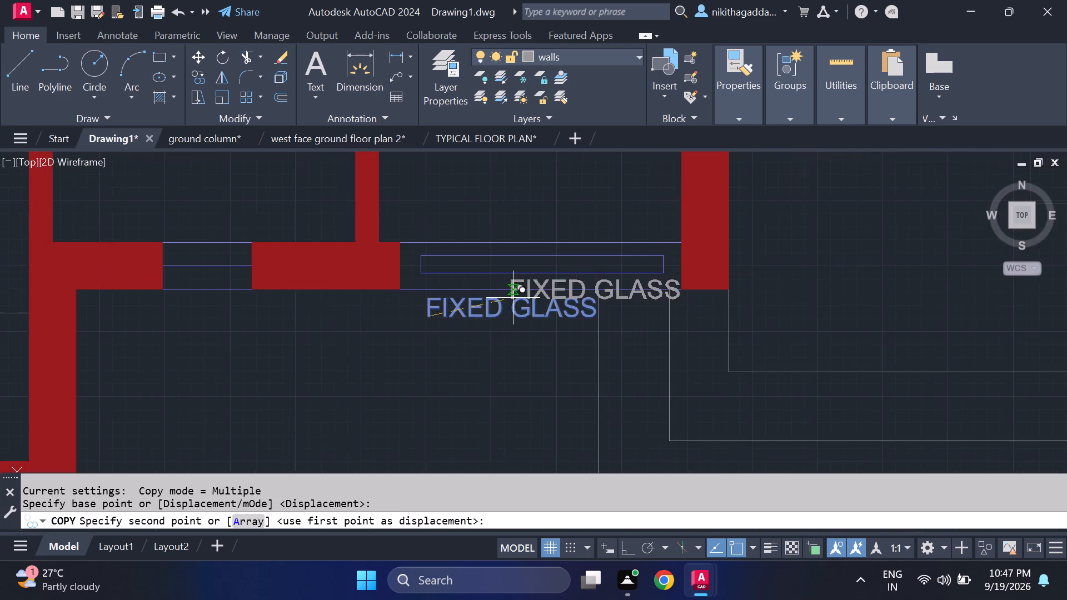
middle_drag(512, 297, 169, 398)
scroll(544, 263, down, 3)
scroll(584, 205, up, 2)
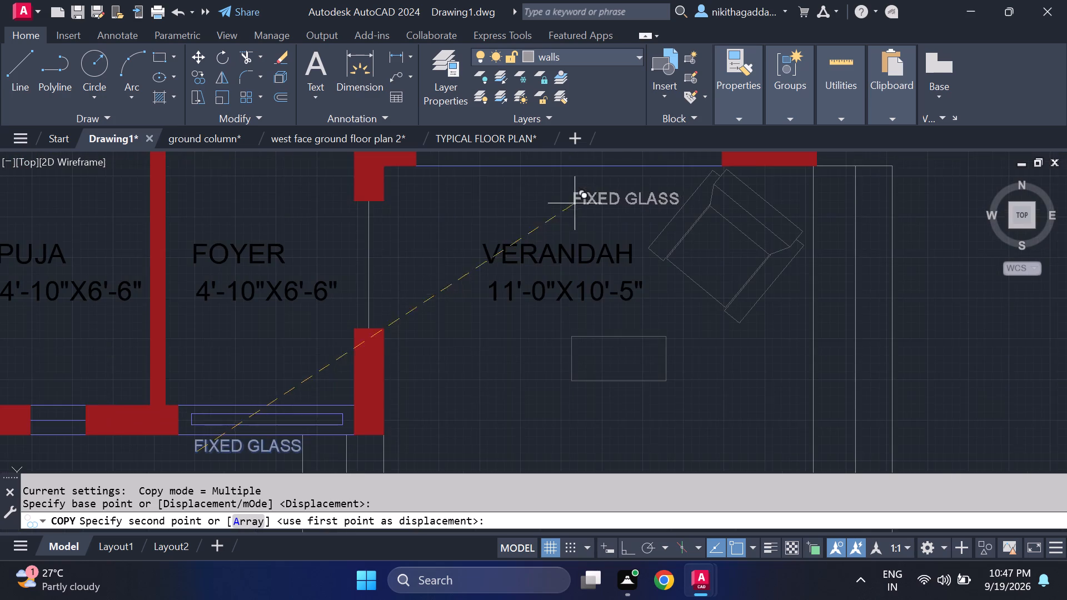
middle_drag(549, 192, 546, 232)
scroll(546, 232, up, 1)
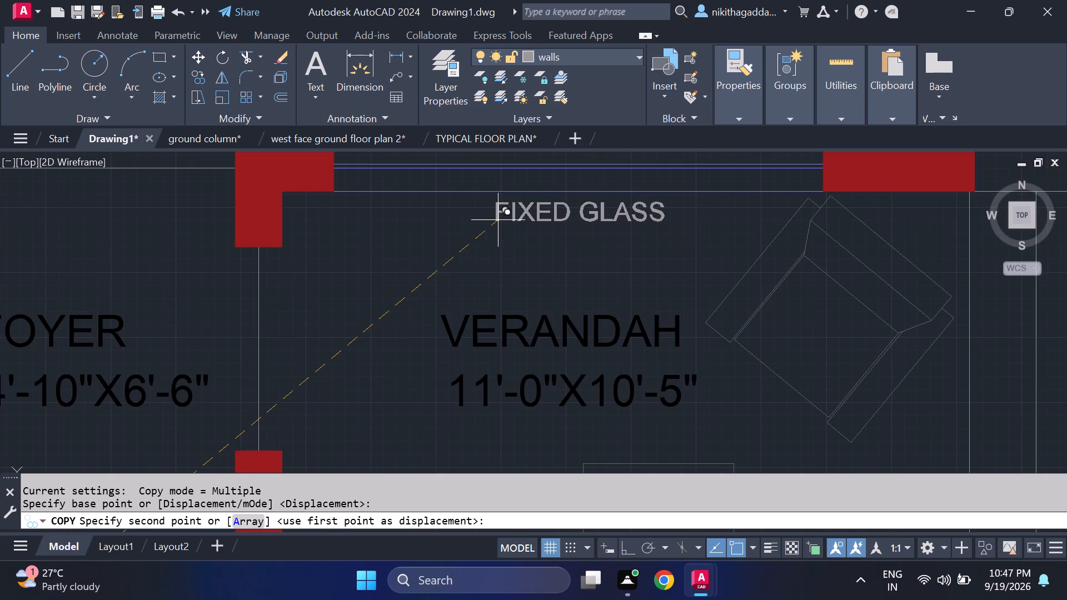
click(498, 220)
Place another copy of the FIXED GLASS text just outside the east wall window beside the staircase.
scroll(615, 237, down, 4)
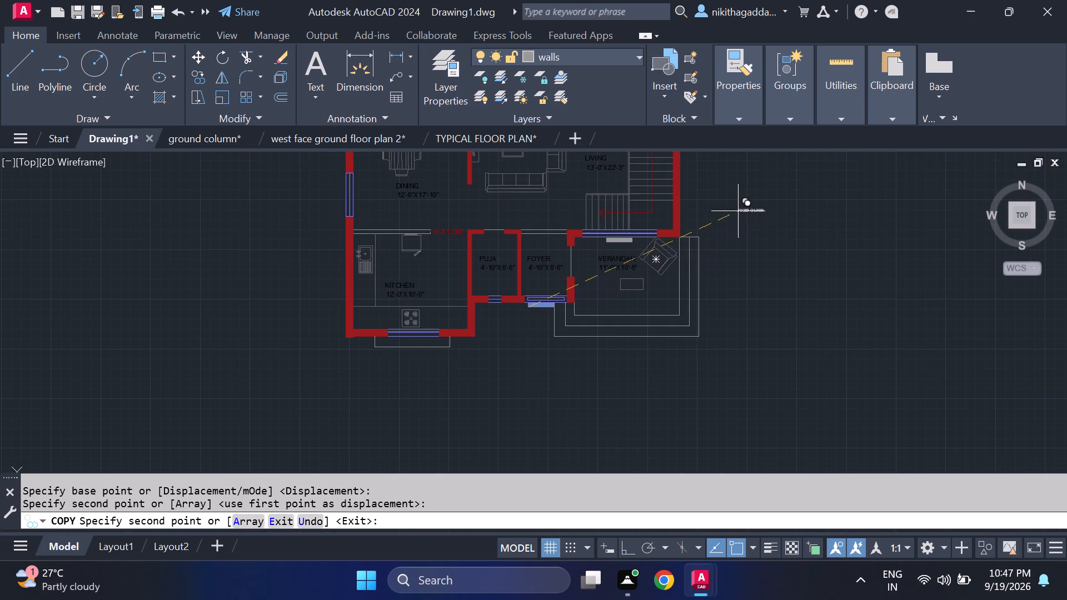
middle_drag(738, 209, 713, 338)
scroll(681, 254, up, 3)
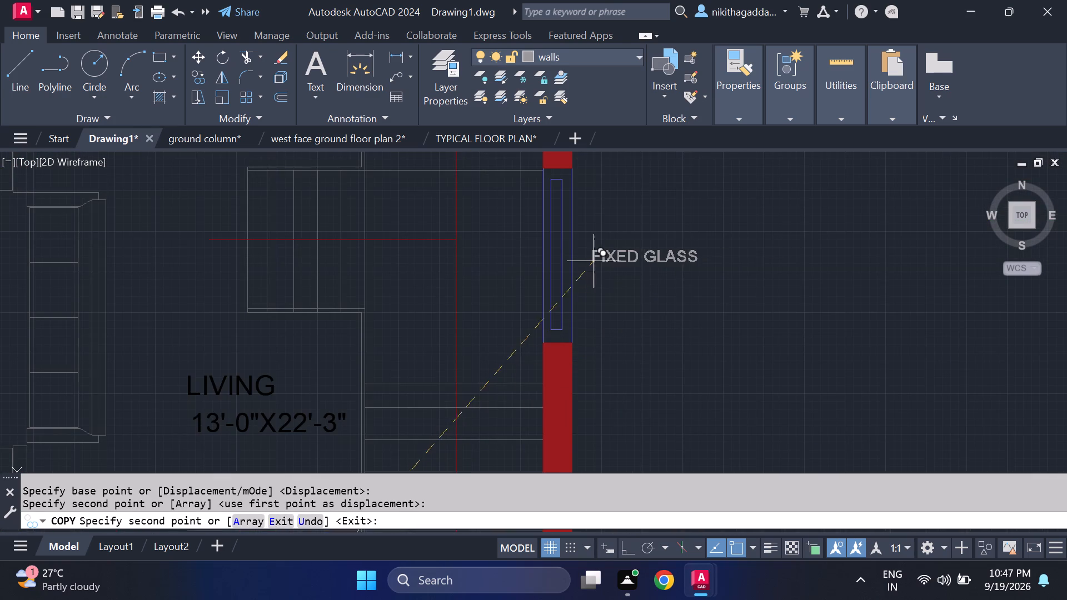
click(581, 256)
key(Escape)
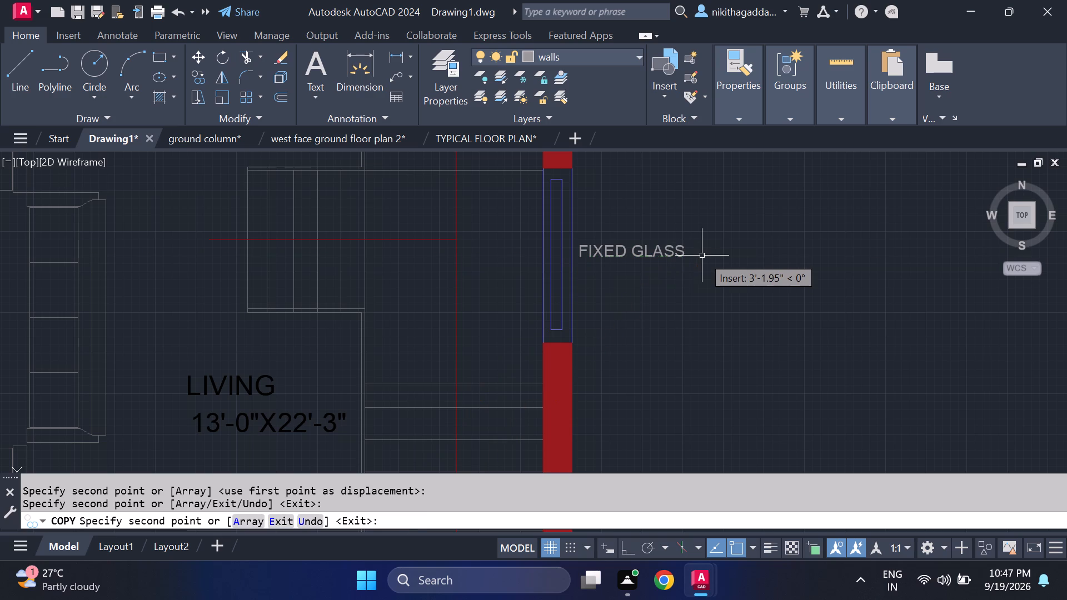
Rotate the FIXED GLASS text beside the east staircase window about 90° so it runs along the wall.
drag(689, 227, 664, 249)
click(577, 306)
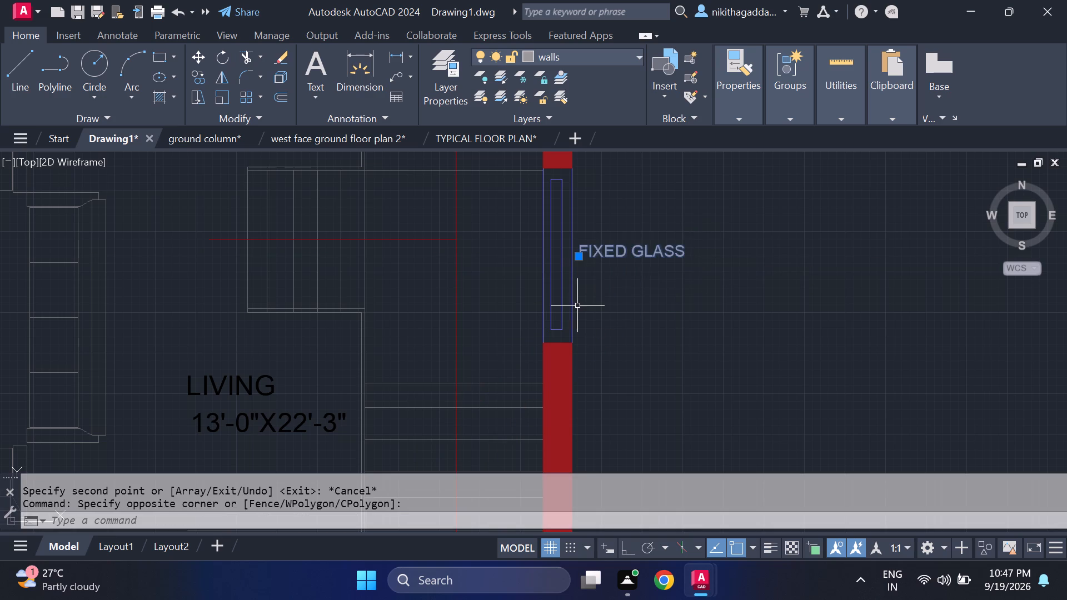
text(RO)
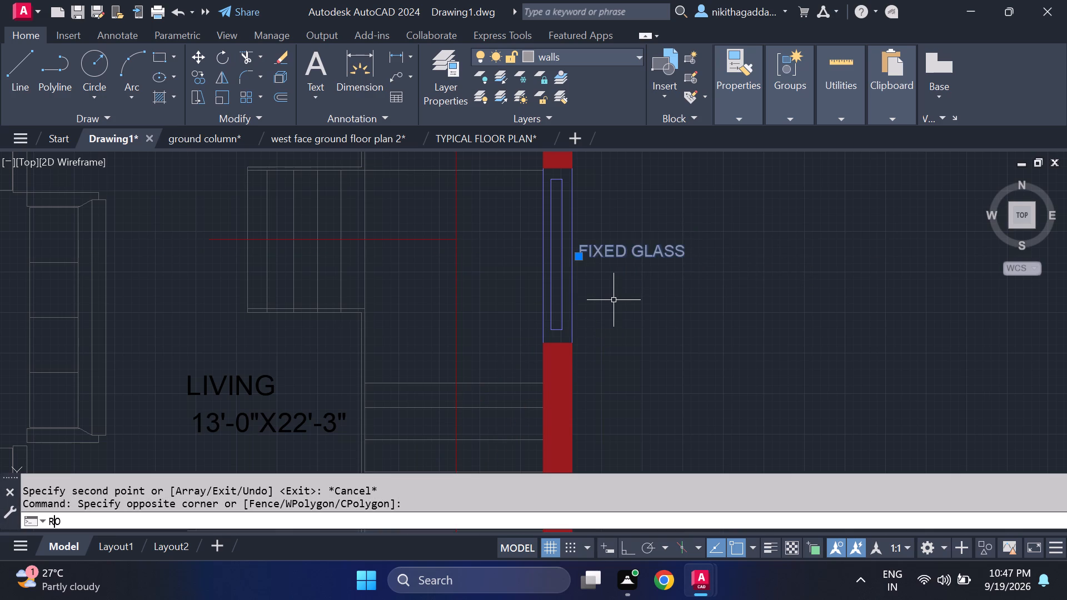
key(Return)
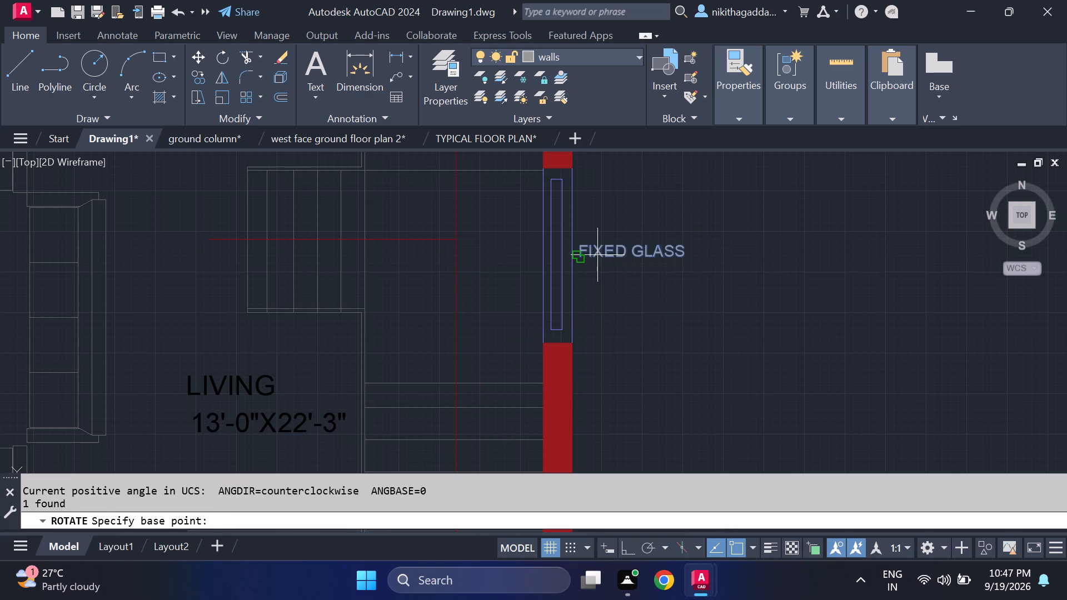
click(597, 255)
middle_drag(577, 182, 580, 212)
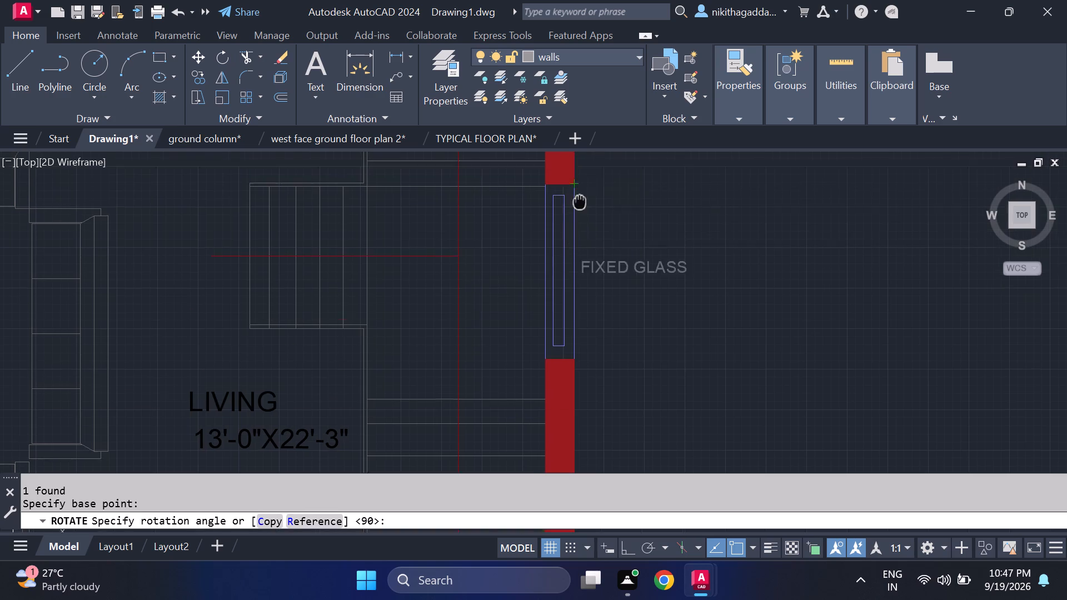
middle_drag(580, 212, 567, 329)
click(569, 246)
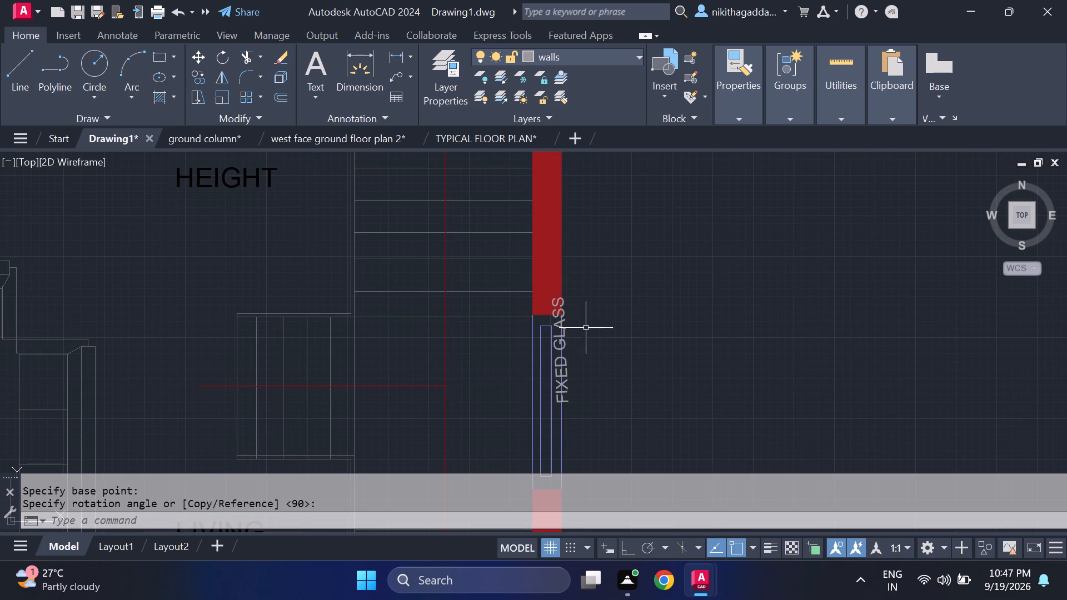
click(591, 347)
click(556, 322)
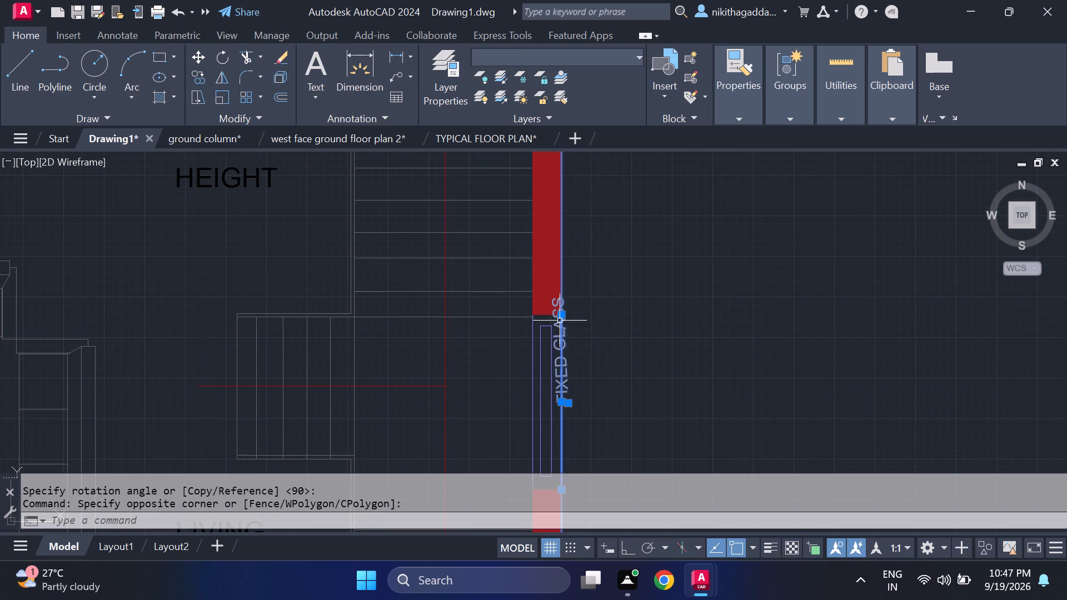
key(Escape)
Move the rotated FIXED GLASS text clear of the east staircase wall, alongside the middle of its window.
scroll(565, 333, up, 3)
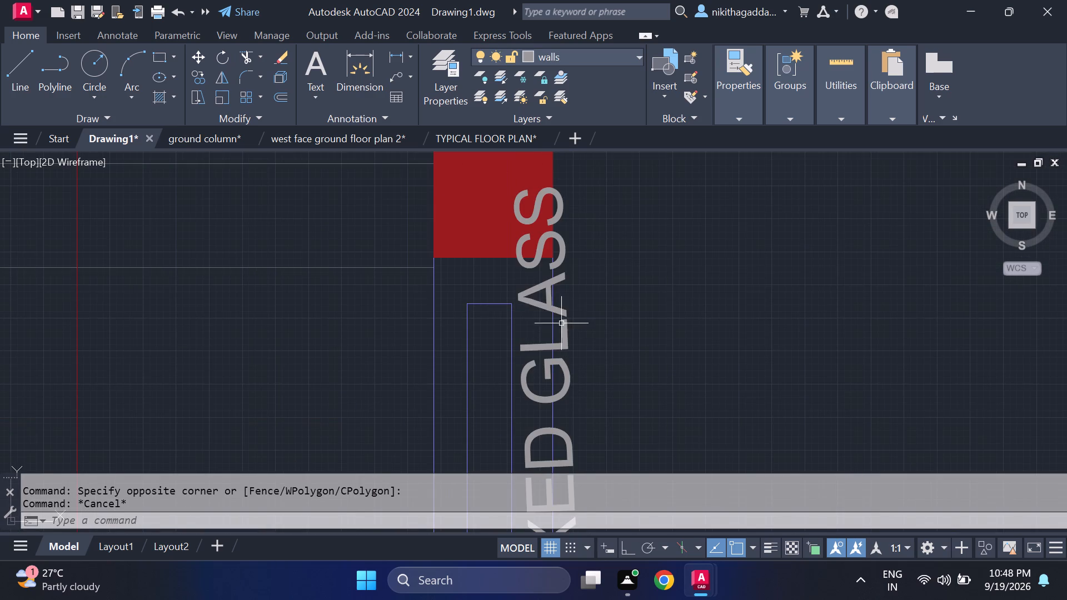
click(540, 299)
click(537, 291)
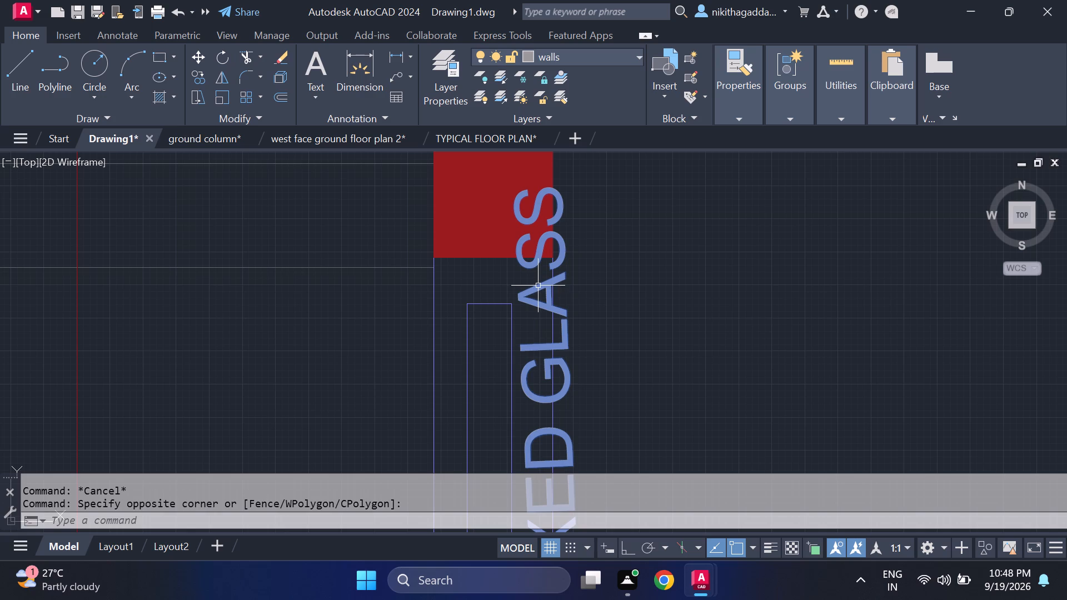
key(m)
key(Return)
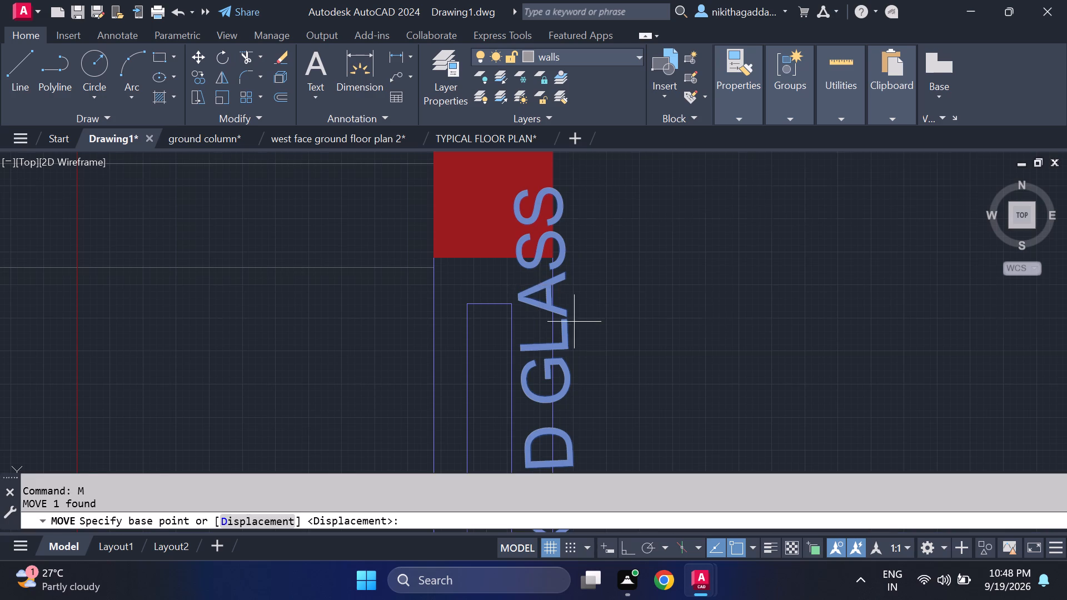
scroll(575, 322, down, 2)
middle_drag(594, 380, 582, 247)
click(565, 301)
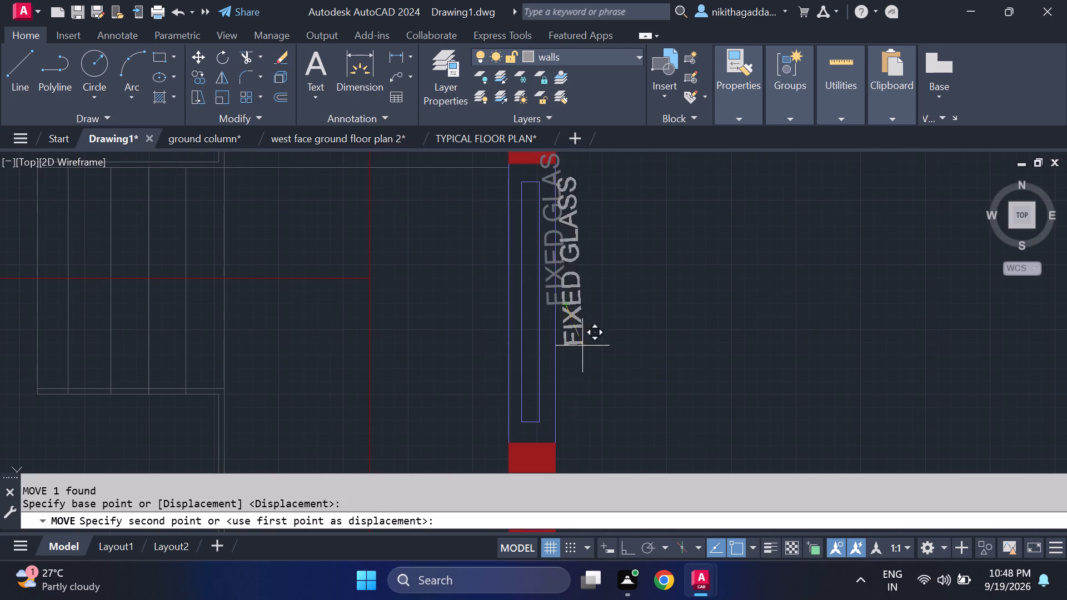
click(590, 387)
scroll(648, 354, down, 4)
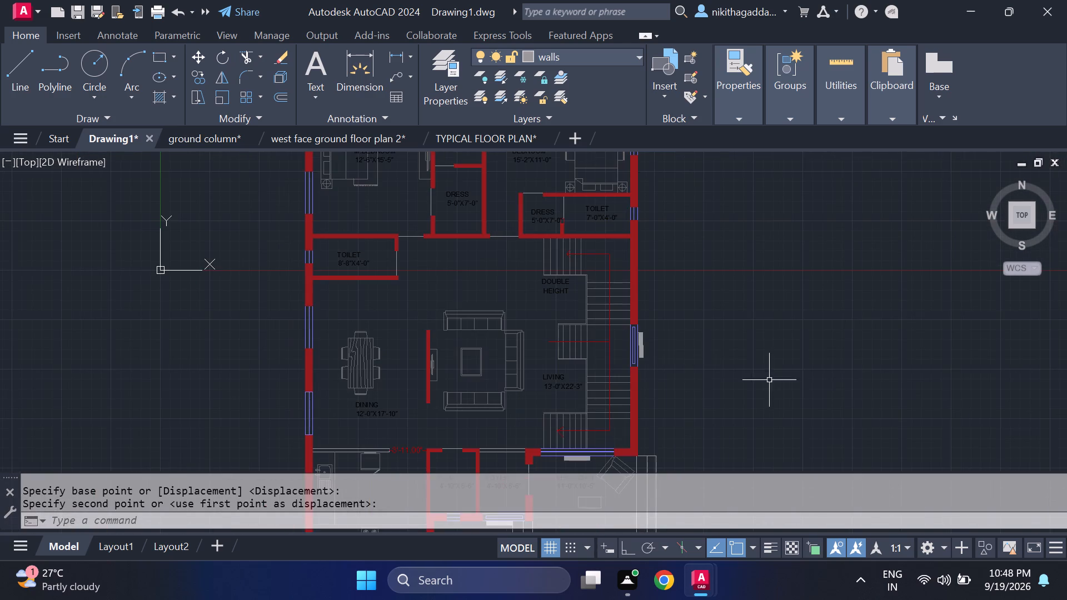
Hatch the small rectangular table in the verandah with a solid fill in light blue 122,175,223.
middle_drag(753, 366, 741, 231)
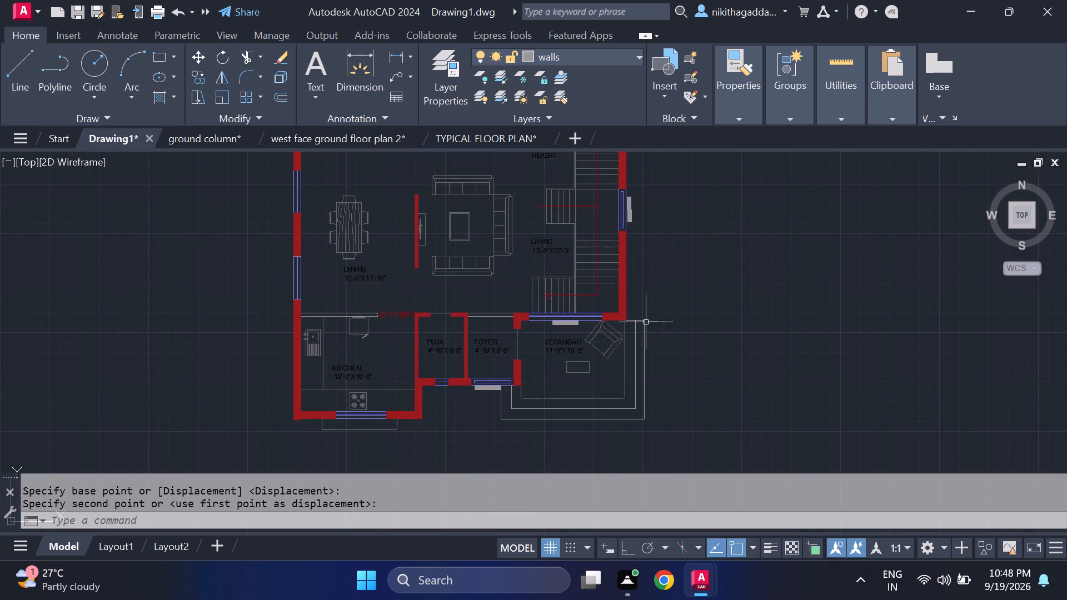
scroll(646, 323, up, 1)
text(HATCH)
key(Return)
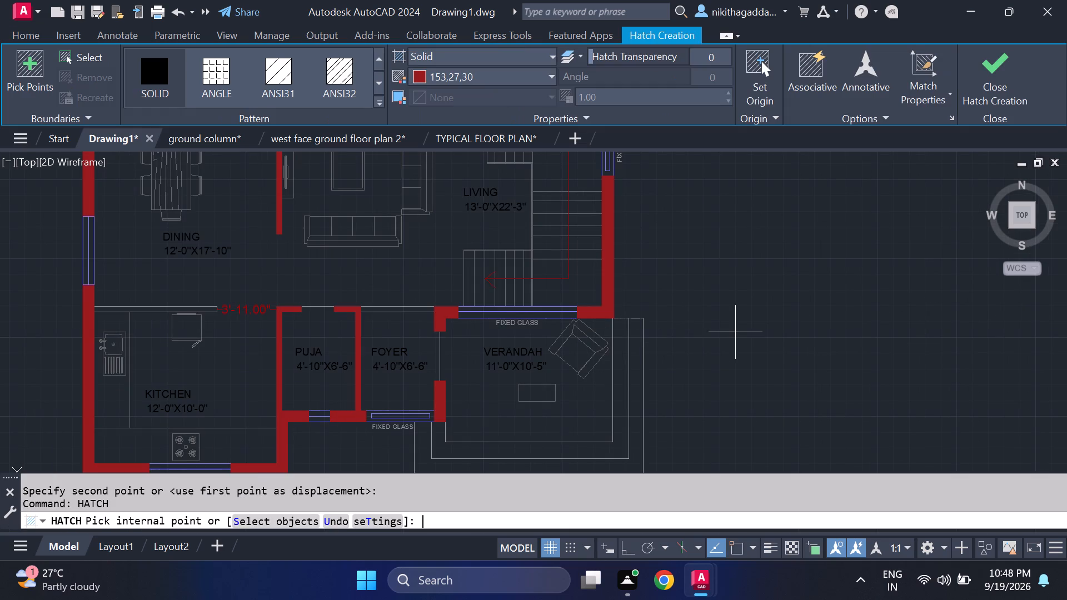
click(545, 76)
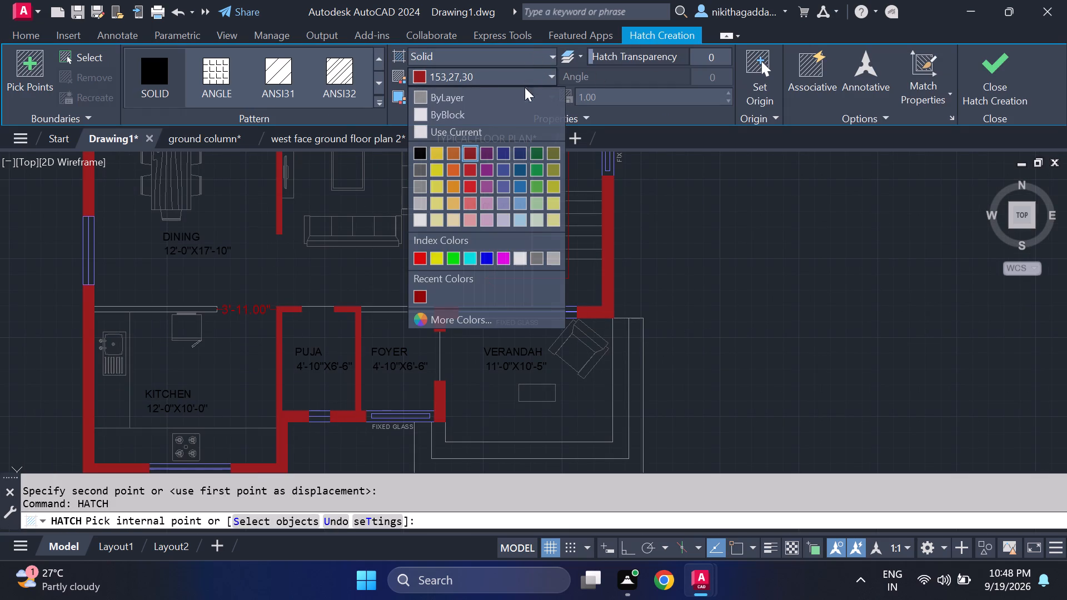
click(517, 201)
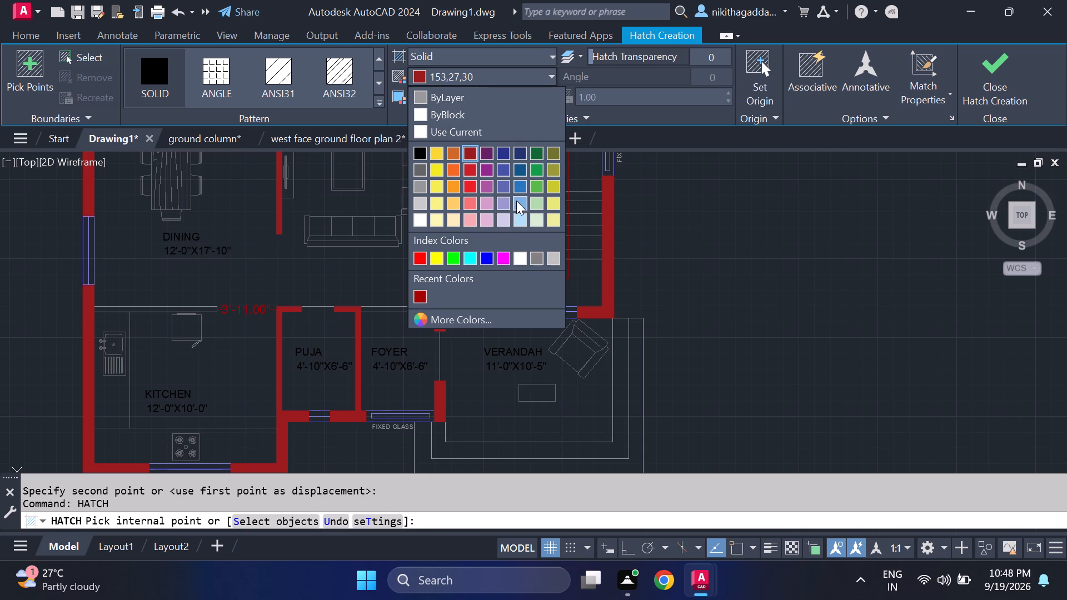
click(540, 397)
click(991, 81)
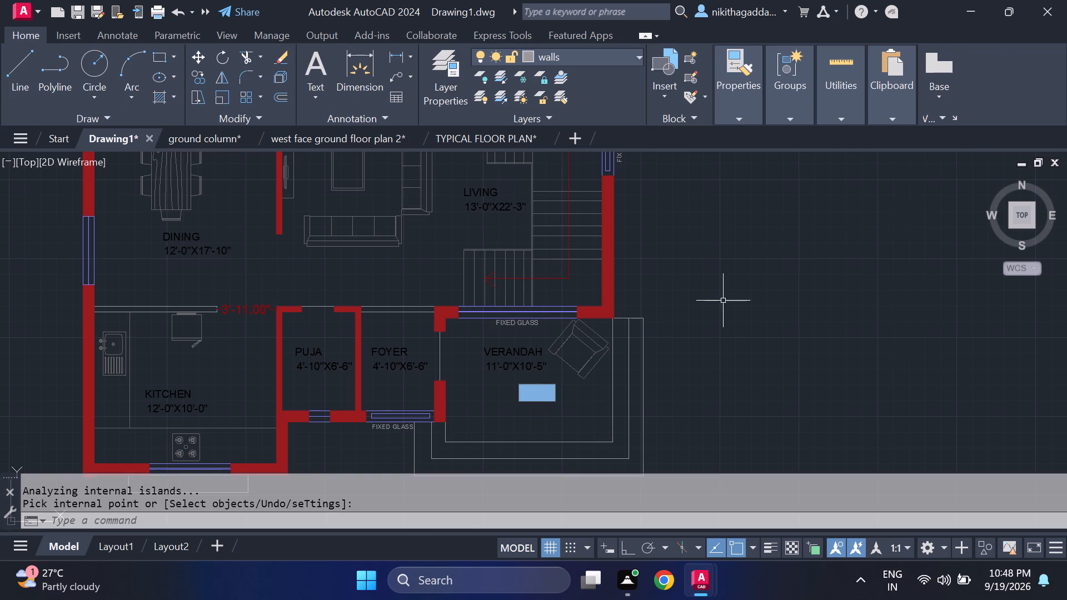
Set the current drawing colour to index colour 12, dark red.
scroll(714, 317, down, 2)
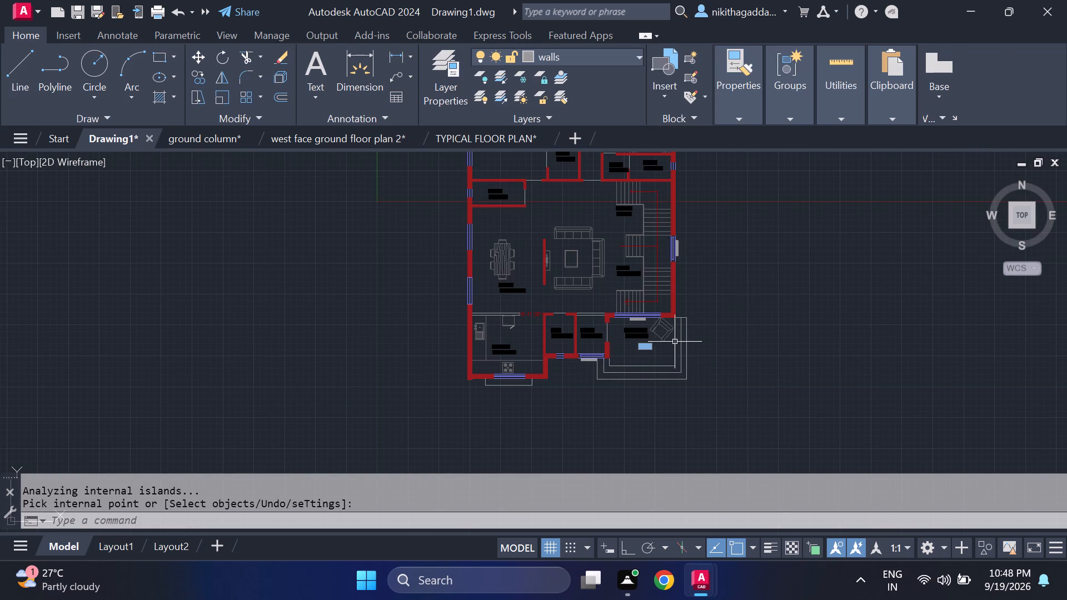
scroll(670, 339, up, 2)
middle_drag(787, 300, 936, 360)
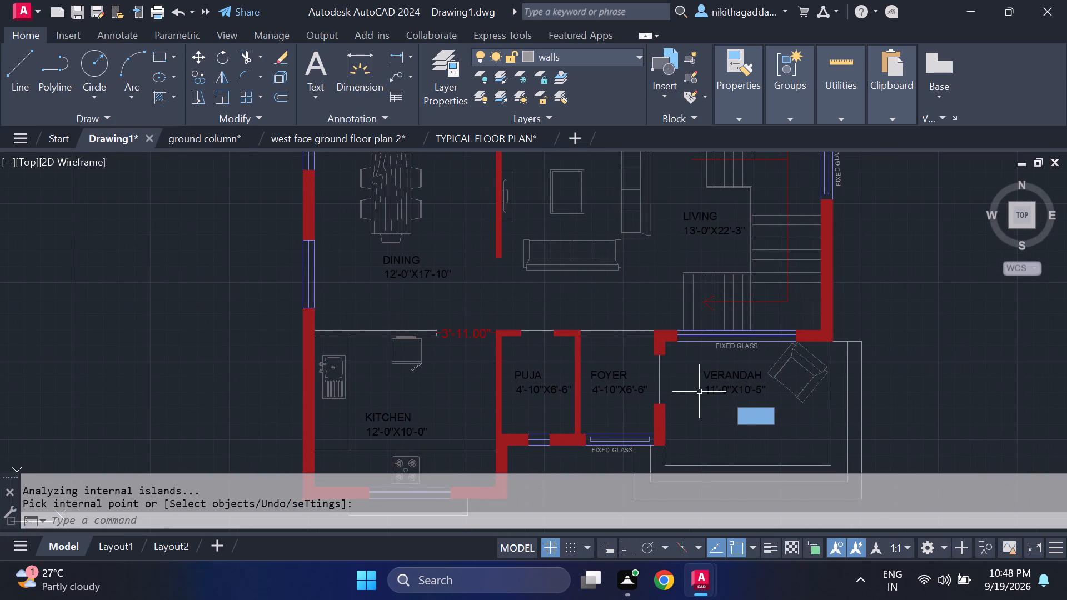
middle_drag(721, 405, 724, 428)
scroll(692, 364, down, 1)
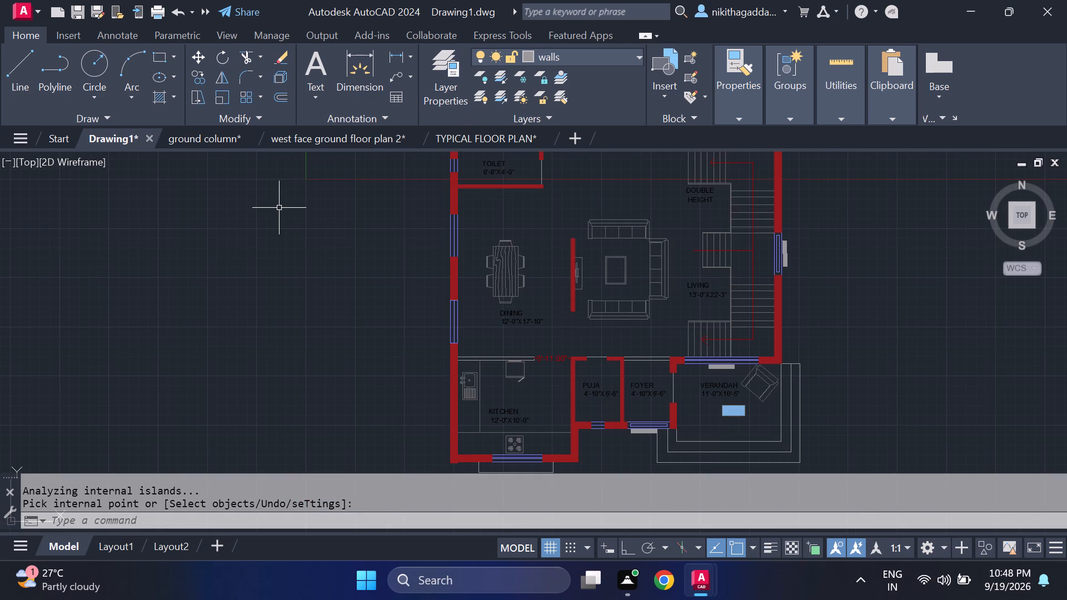
text(COLORS)
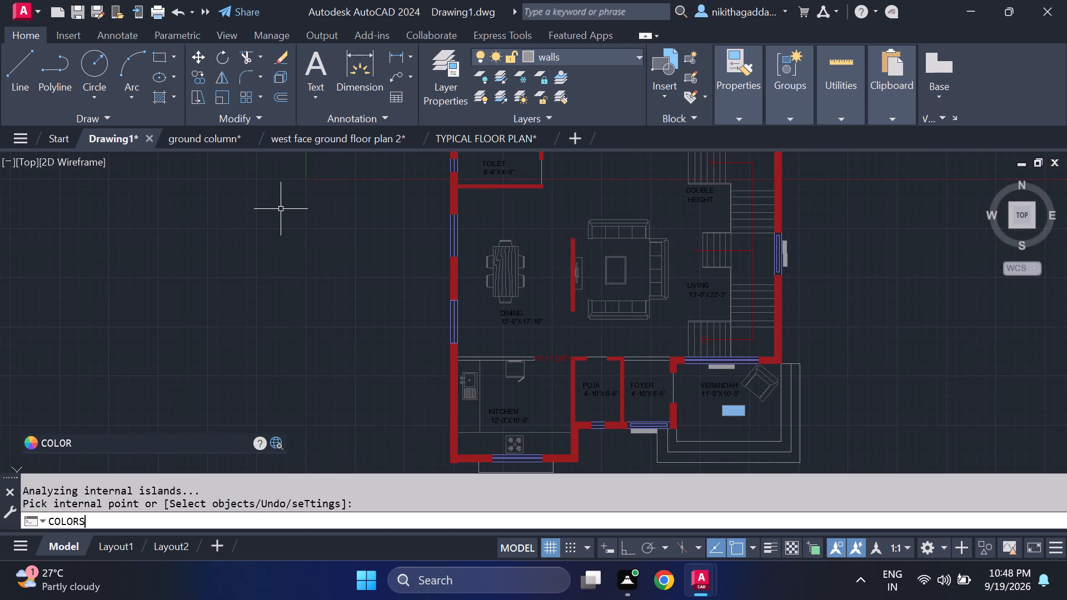
key(Return)
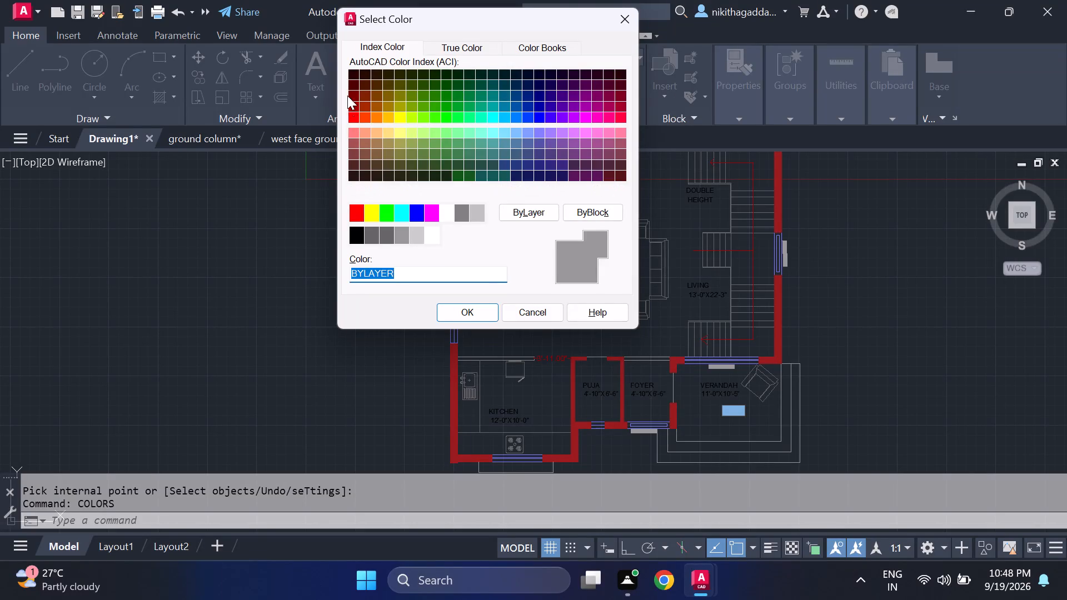
click(356, 102)
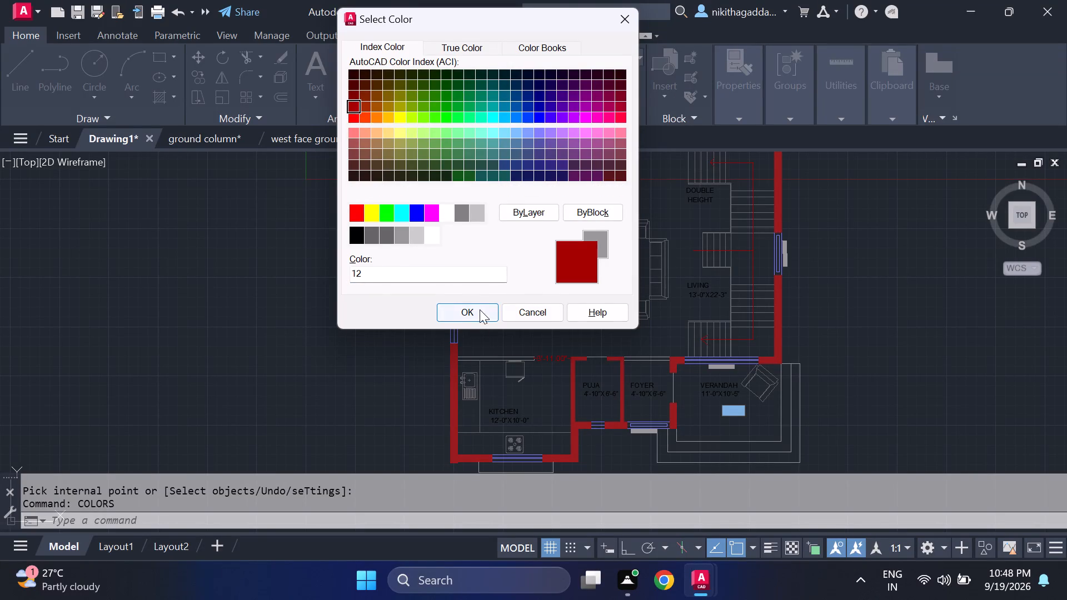
click(480, 309)
Turn on ortho mode and add a linear dimension for the overall building width, just outside the north wall.
middle_drag(337, 267, 310, 416)
scroll(298, 363, down, 2)
scroll(301, 250, up, 1)
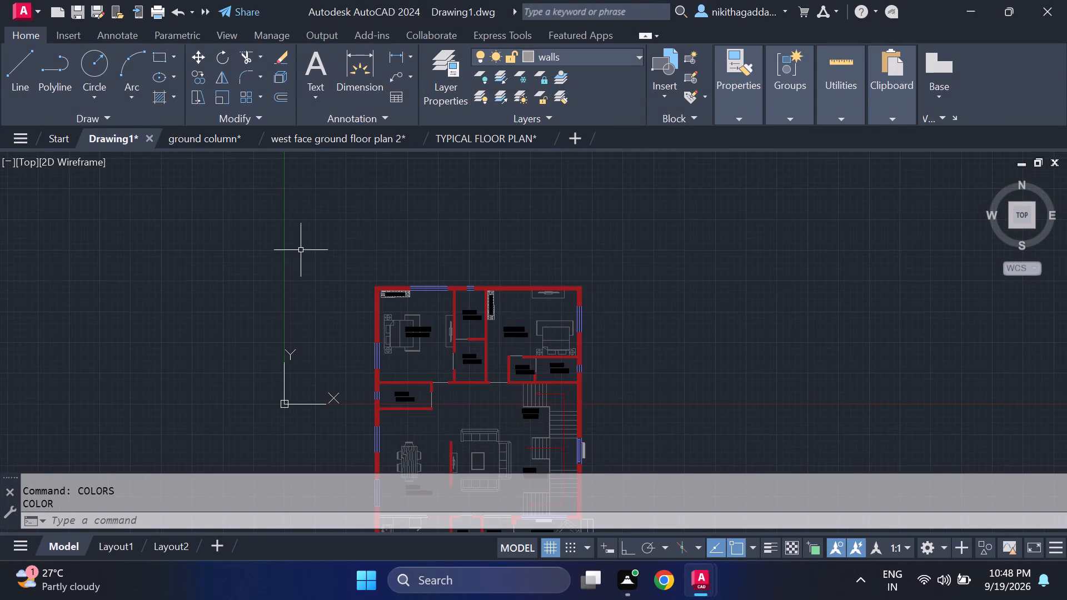
click(391, 55)
scroll(417, 287, up, 1)
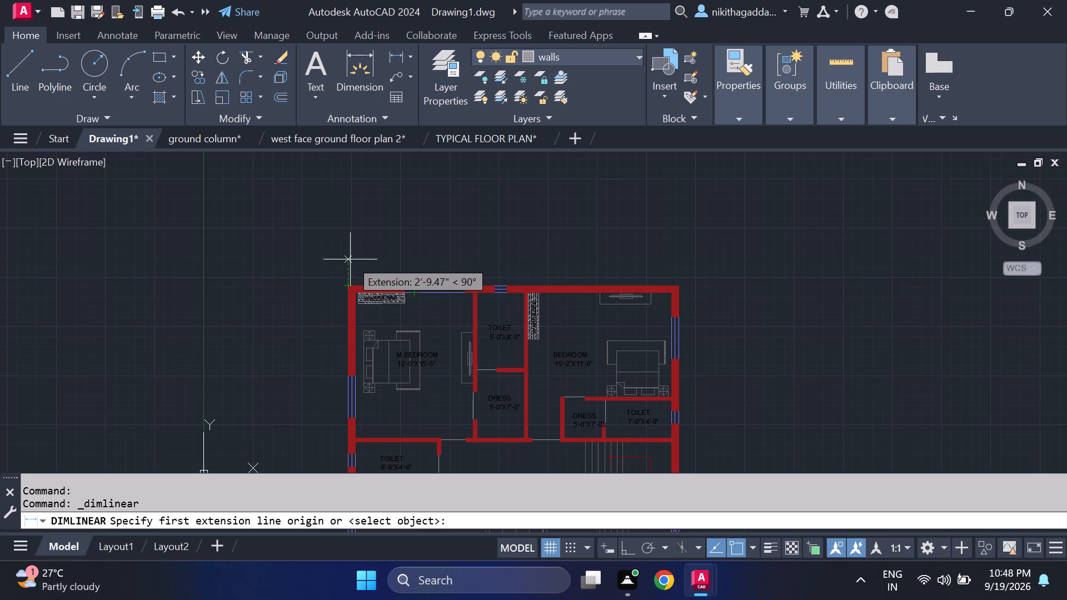
click(350, 259)
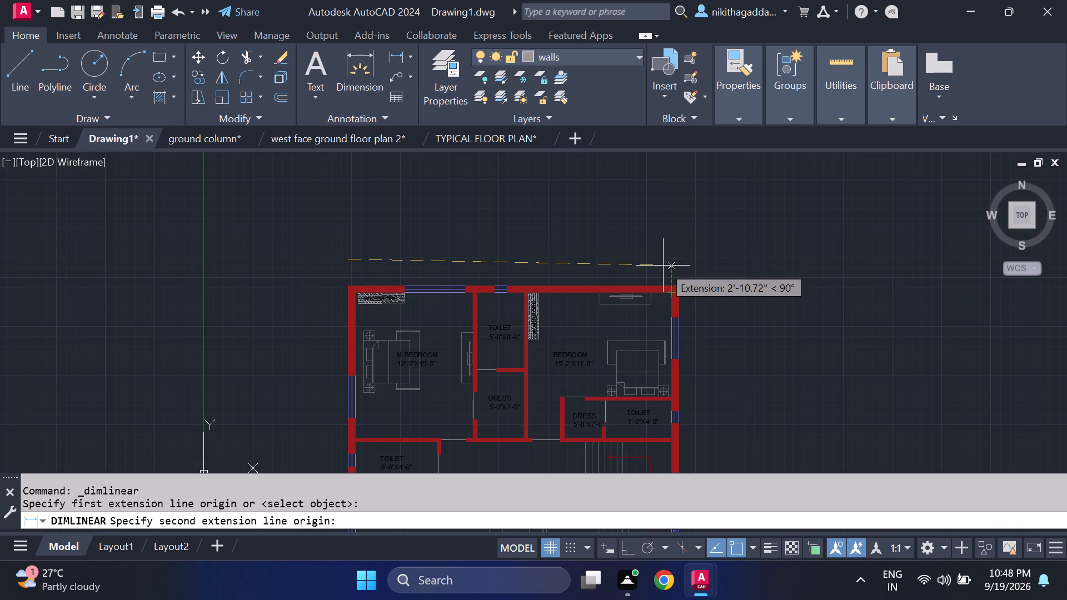
key(F8)
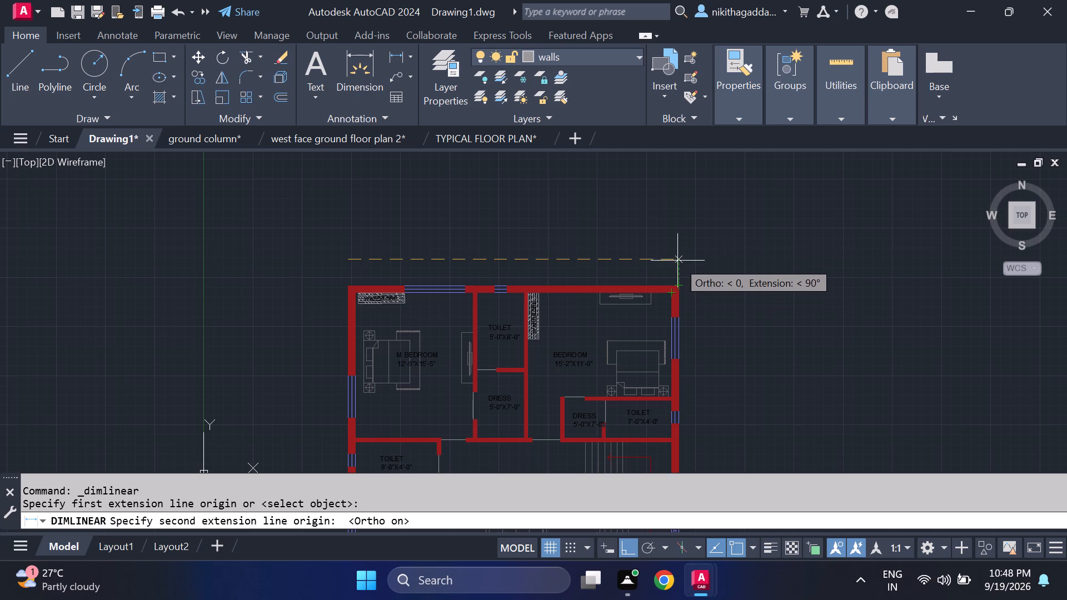
click(678, 258)
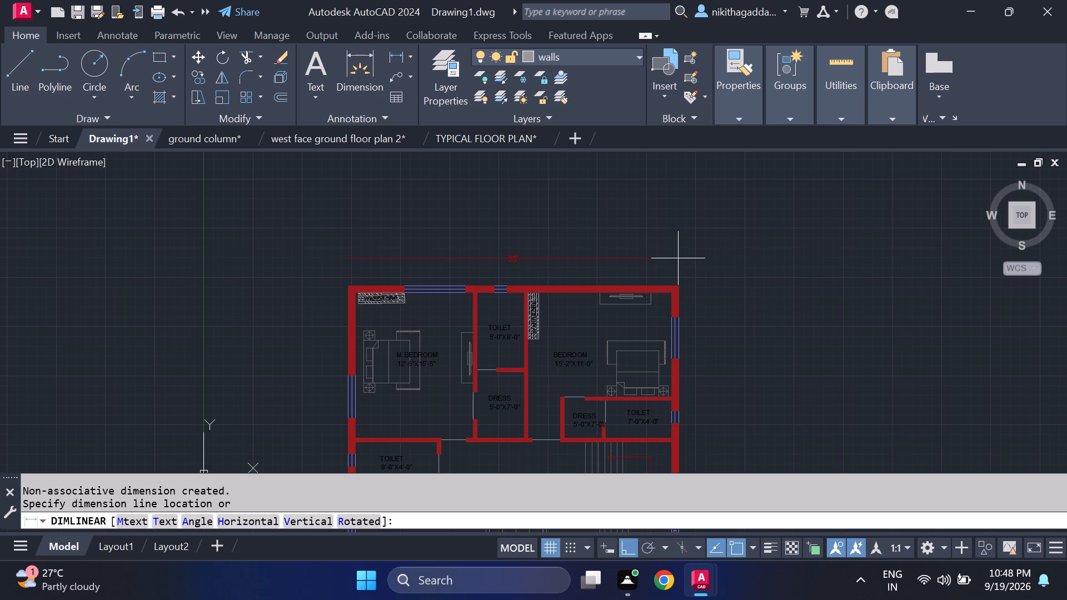
click(678, 258)
Add a vertical linear dimension just outside the west wall, from the north wall's outer face to the kitchen's south outer face.
click(397, 59)
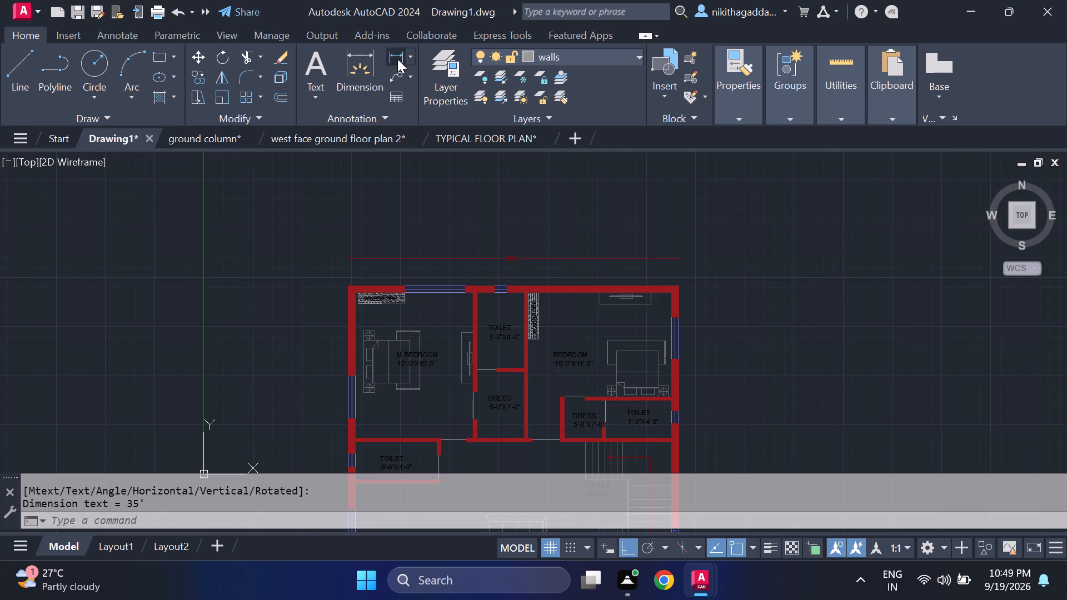
middle_drag(302, 239, 330, 159)
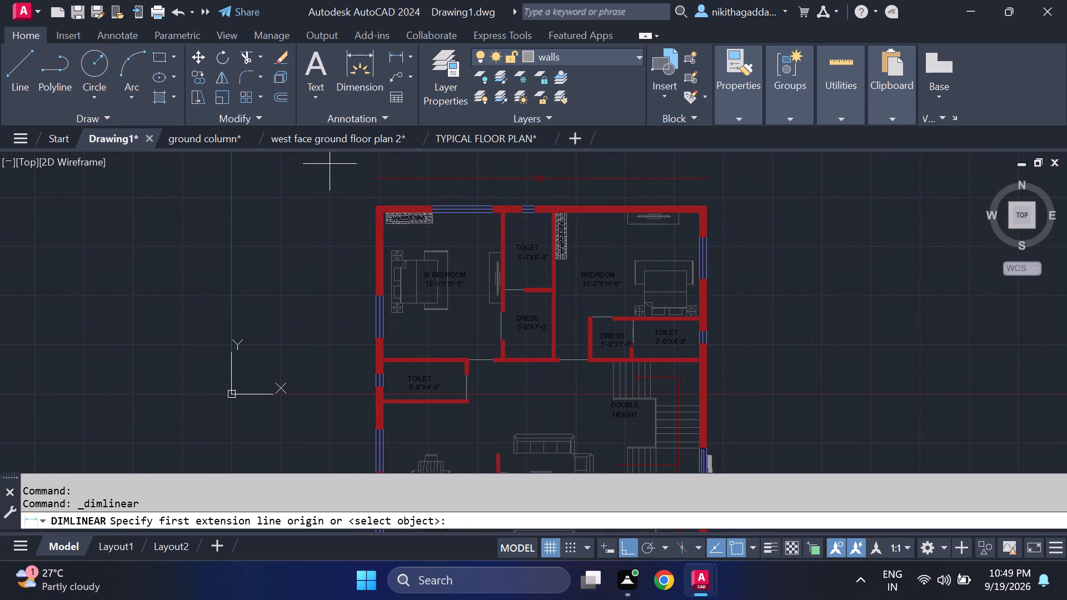
click(351, 210)
scroll(342, 307, down, 3)
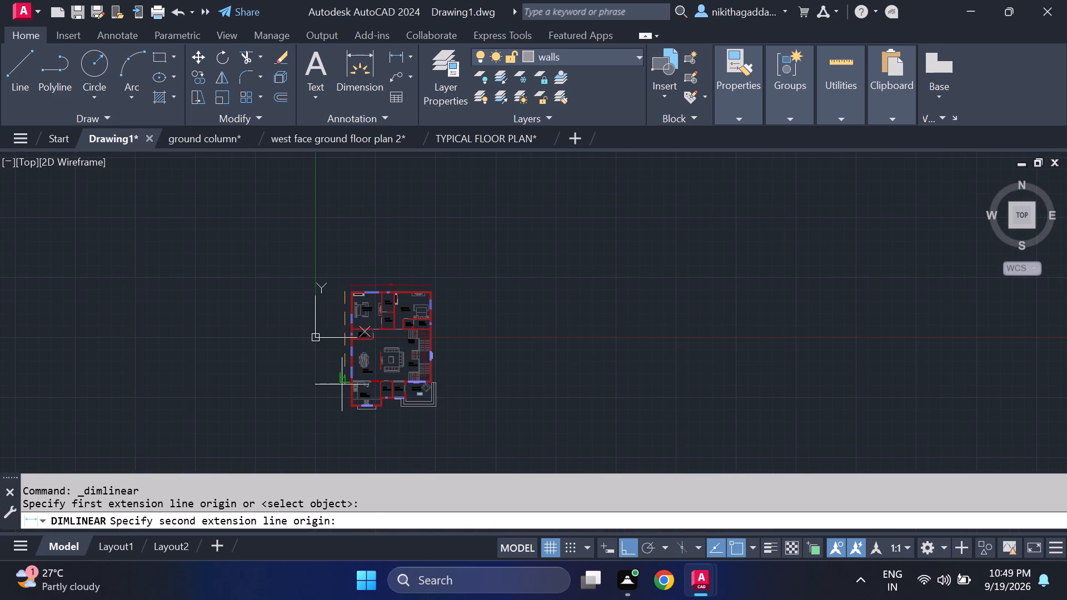
middle_drag(342, 386, 348, 271)
scroll(356, 297, up, 2)
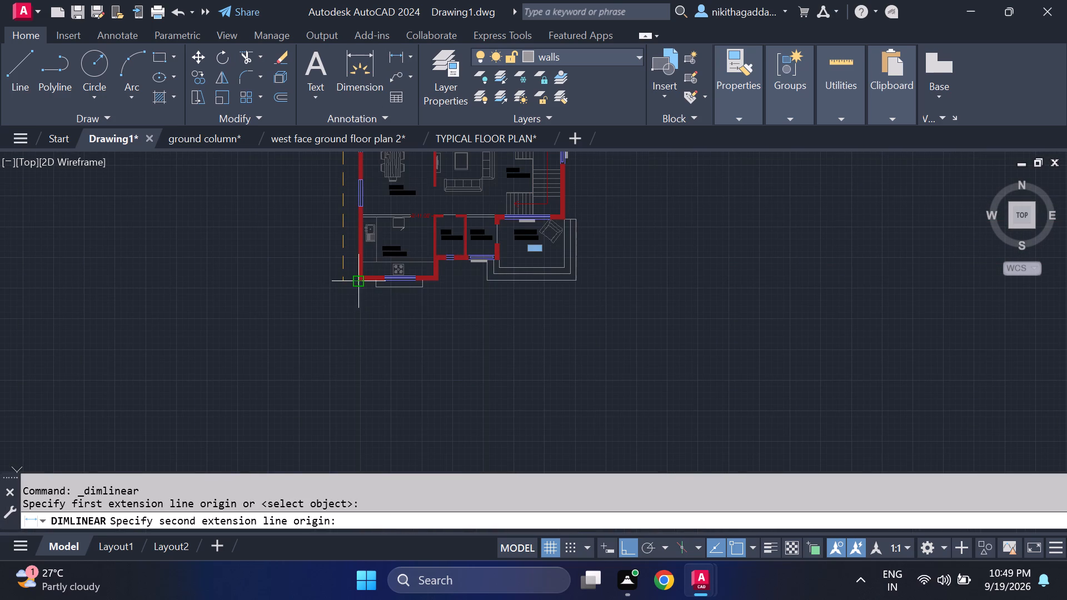
click(342, 282)
click(342, 282)
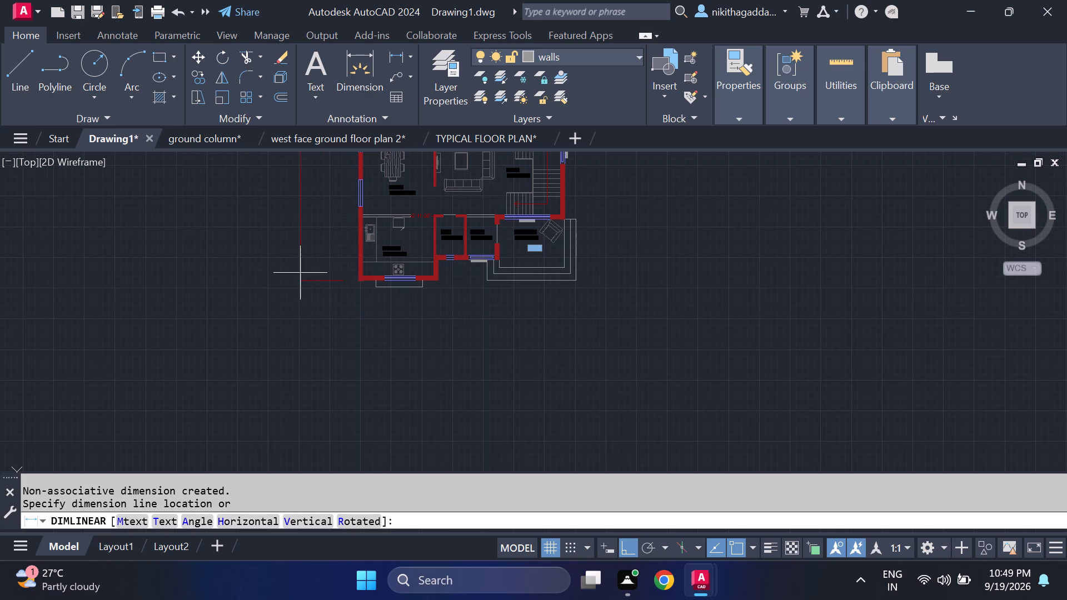
click(343, 282)
Add a vertical linear dimension just outside the east side, from the north wall's outer face to level with the kitchen's south outer face.
scroll(280, 267, down, 2)
middle_drag(282, 259, 291, 296)
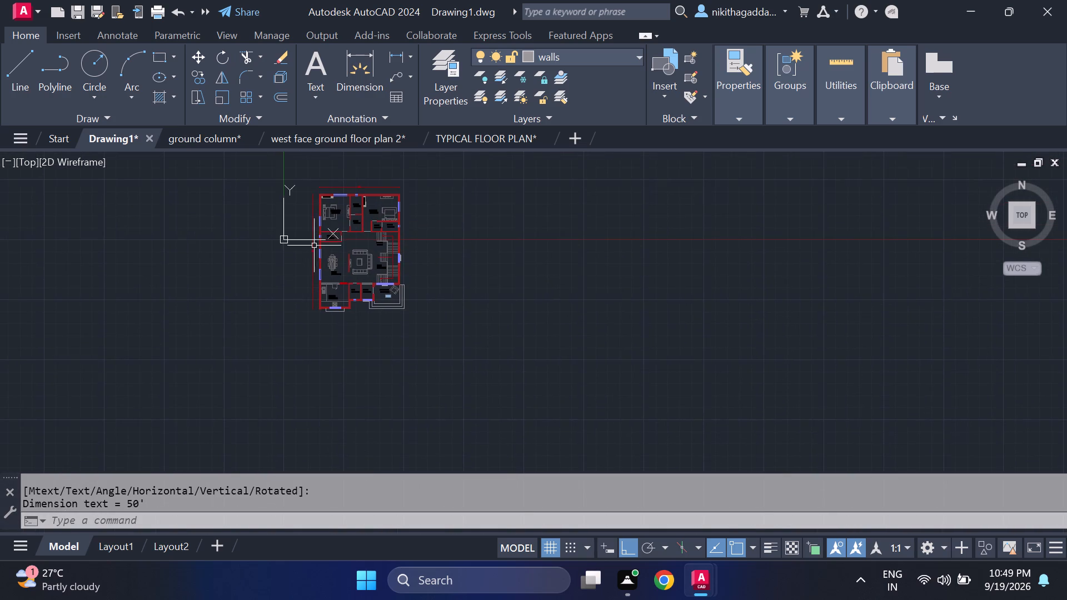
scroll(318, 237, up, 5)
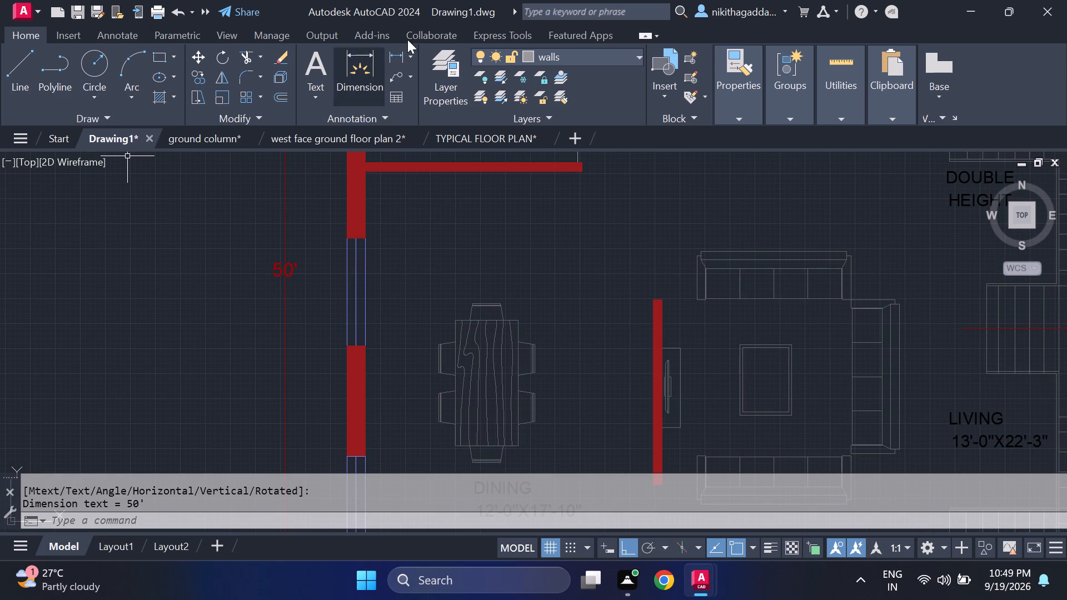
click(389, 56)
scroll(387, 149, down, 3)
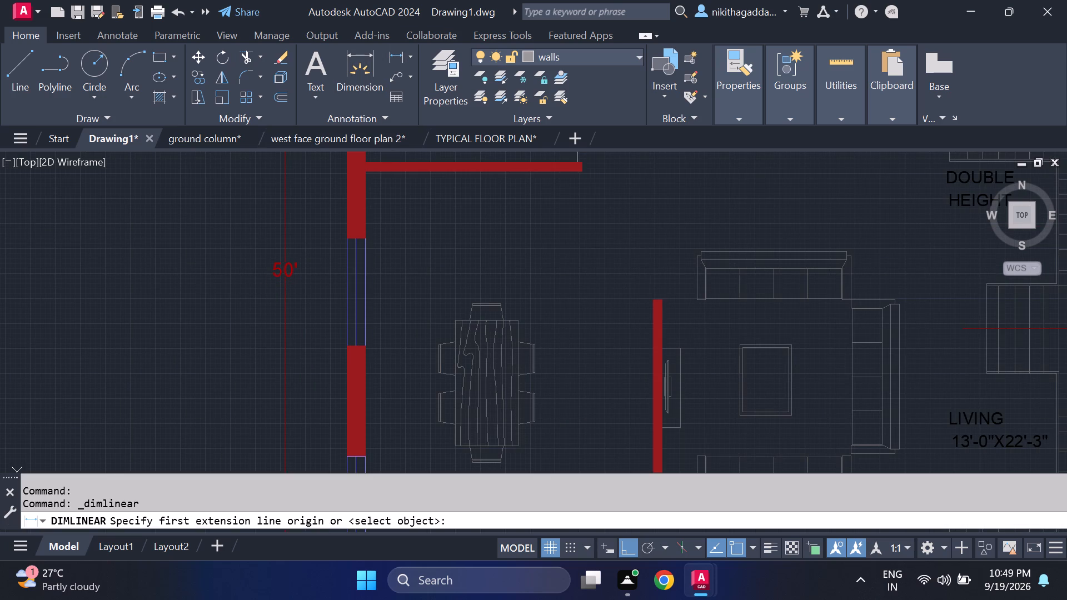
scroll(665, 233, down, 3)
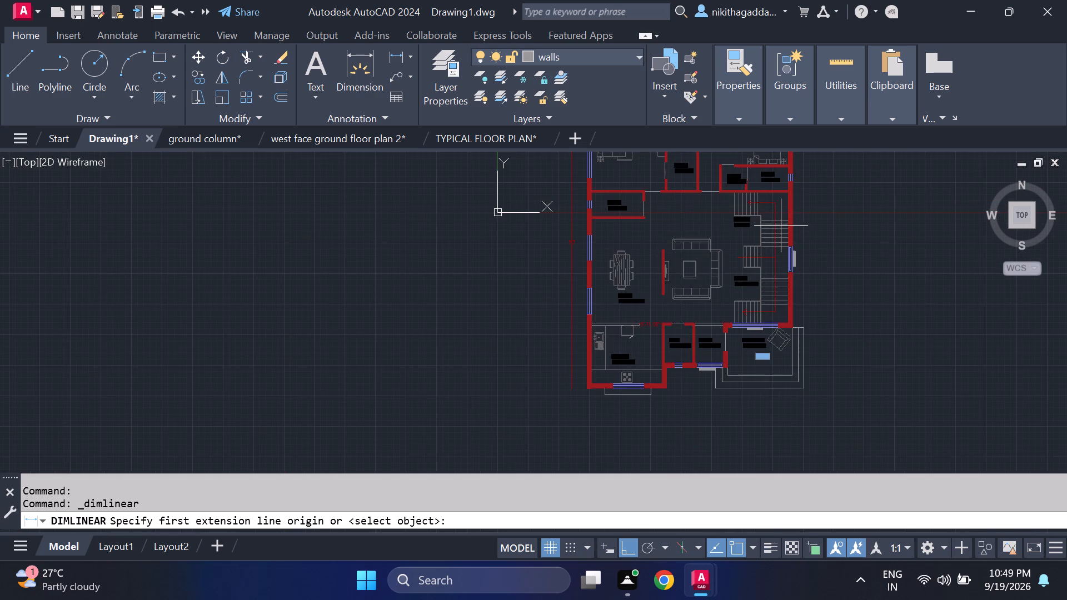
scroll(812, 182, up, 1)
middle_drag(818, 229, 670, 362)
middle_drag(655, 232, 639, 304)
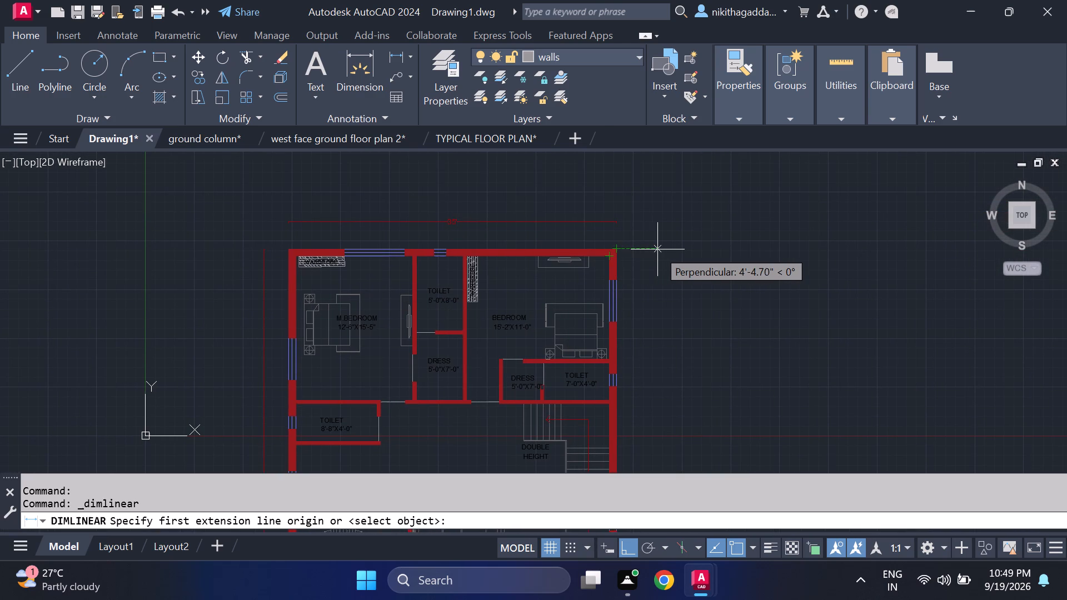
click(644, 249)
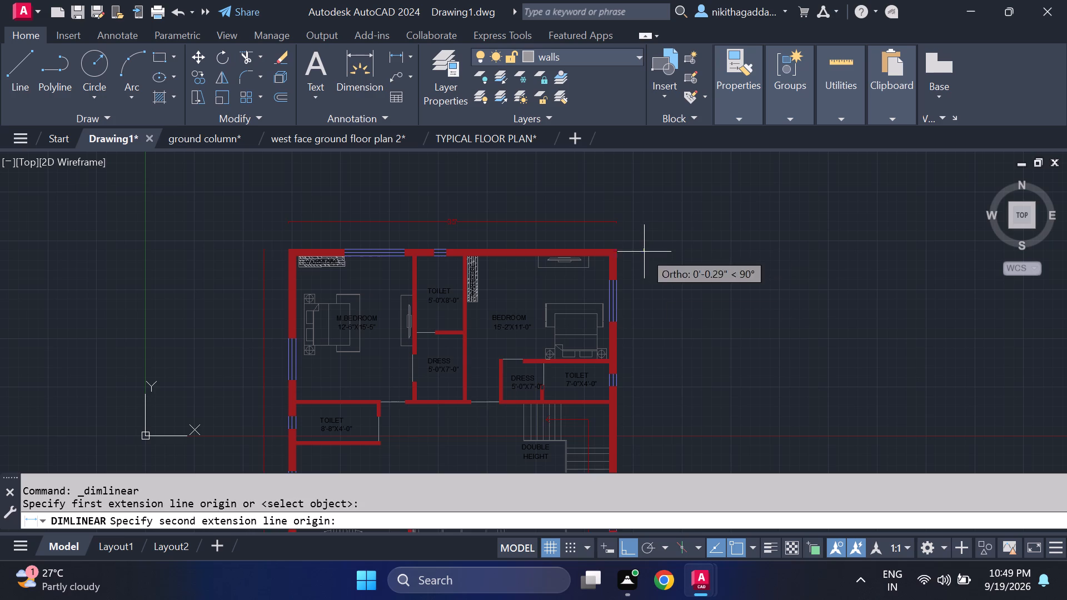
scroll(683, 418, down, 1)
middle_drag(683, 418, 679, 184)
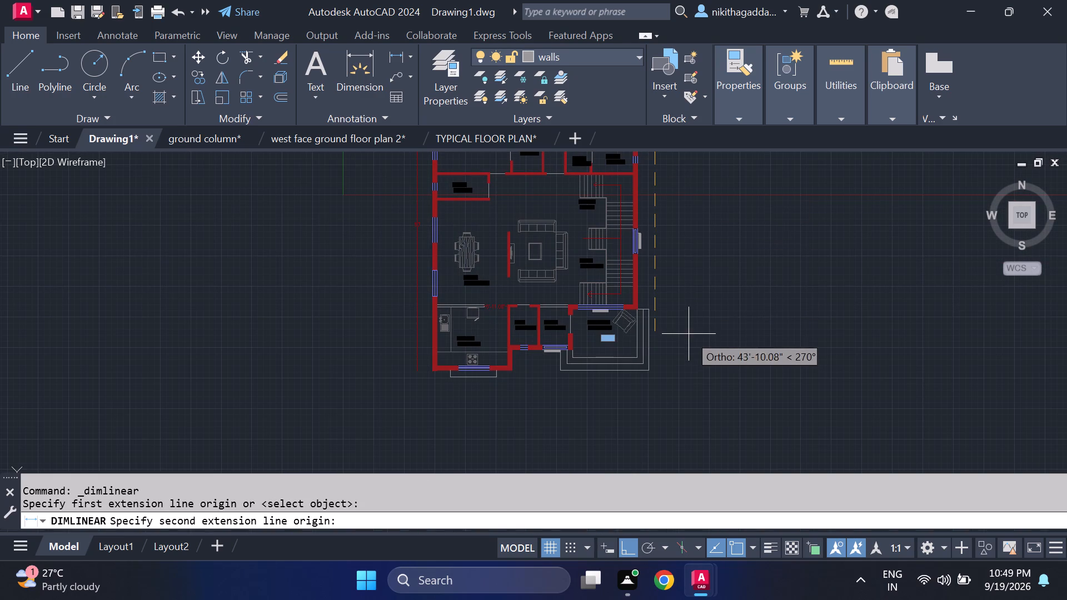
scroll(686, 348, up, 2)
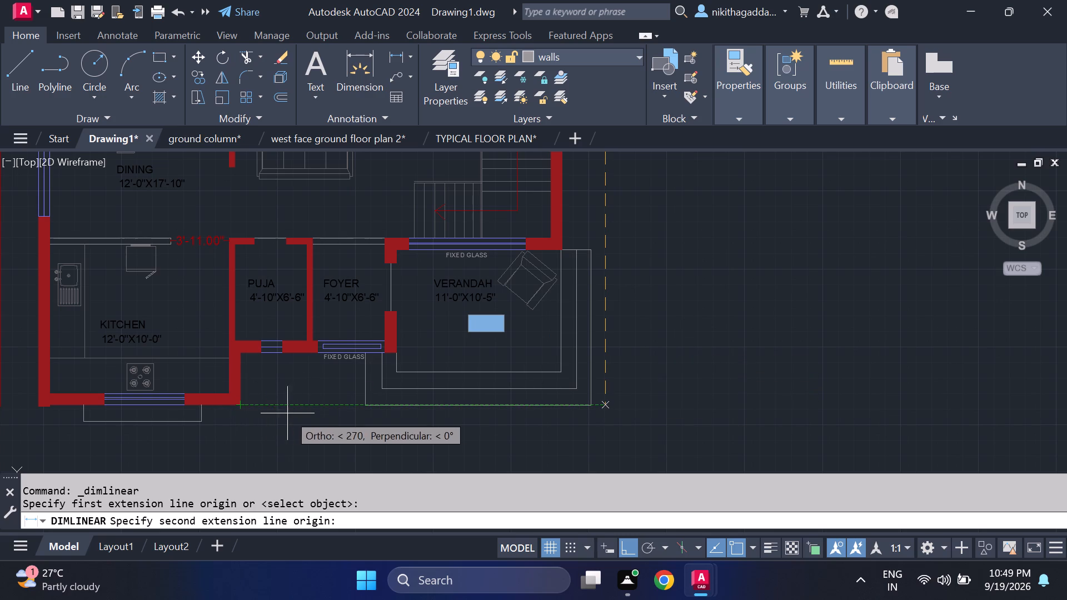
click(607, 402)
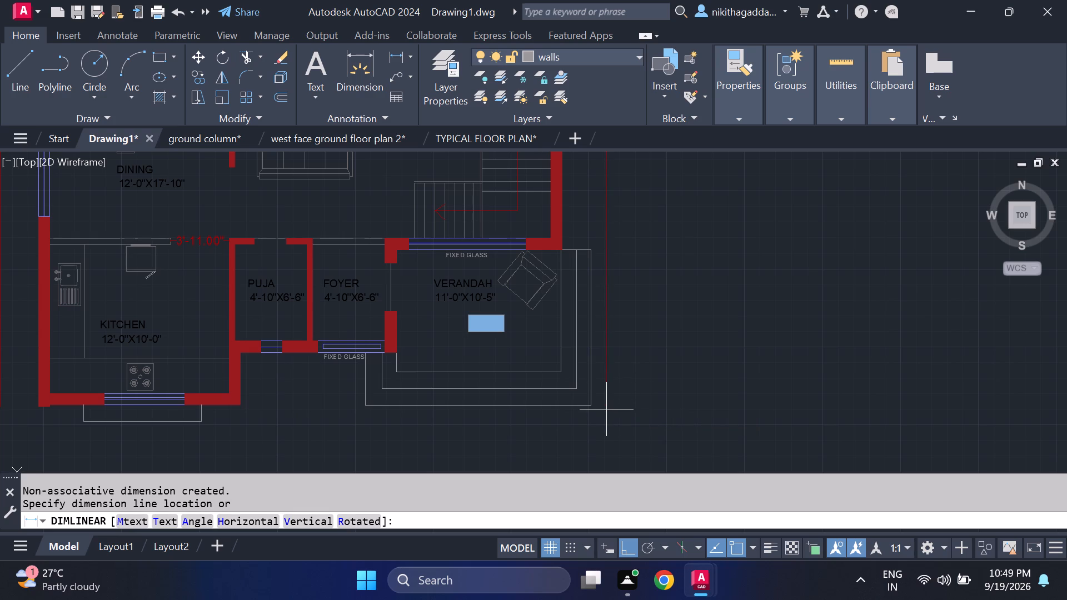
click(605, 405)
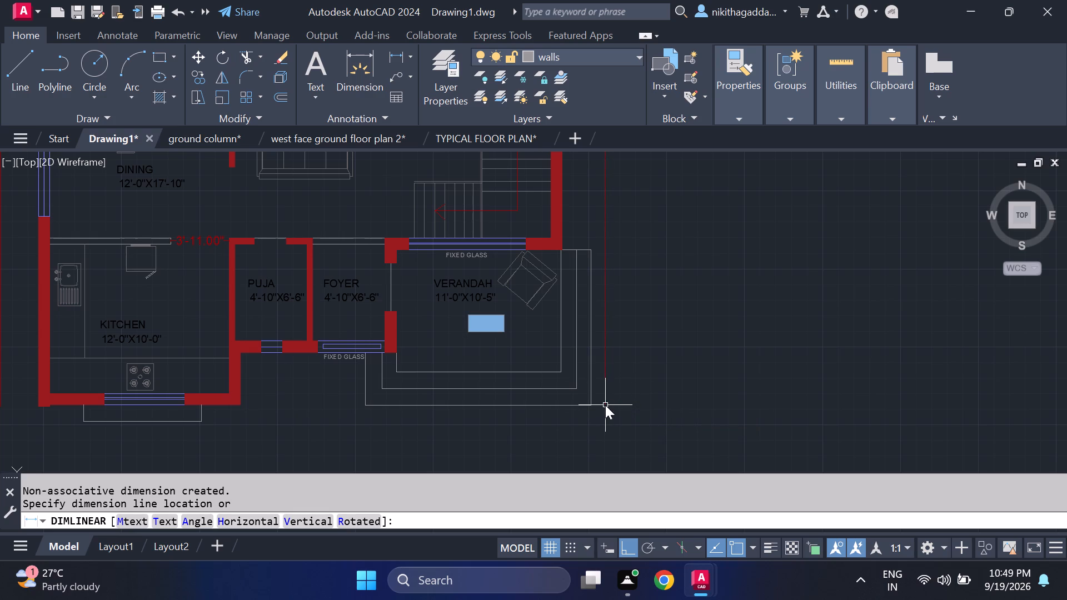
Override the text of the vertical dimension on the east side with 50'.
scroll(661, 284, down, 3)
scroll(654, 227, up, 3)
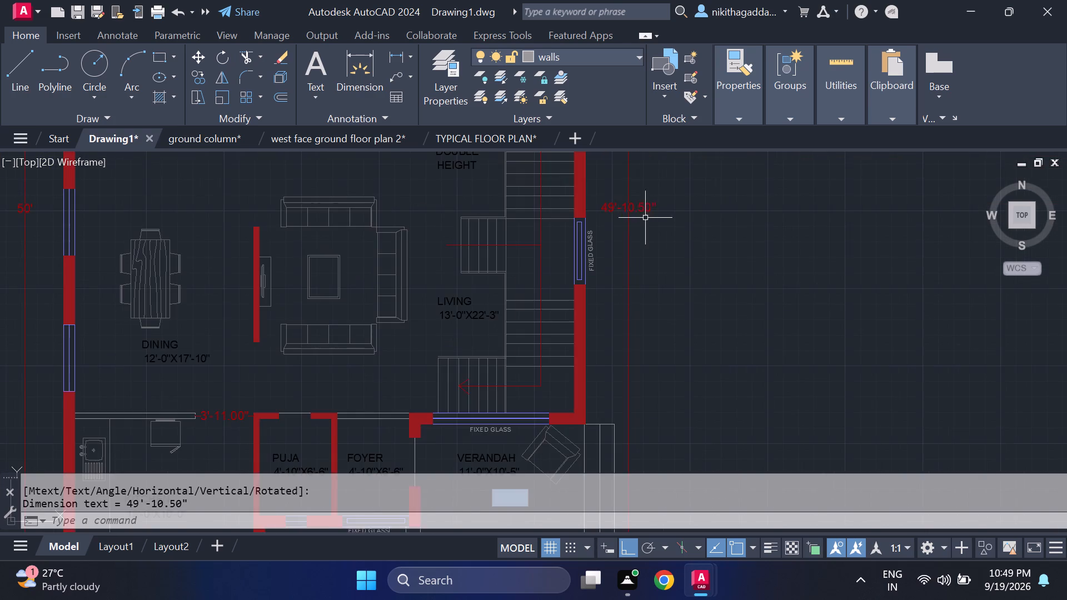
scroll(622, 196, up, 2)
double_click(601, 223)
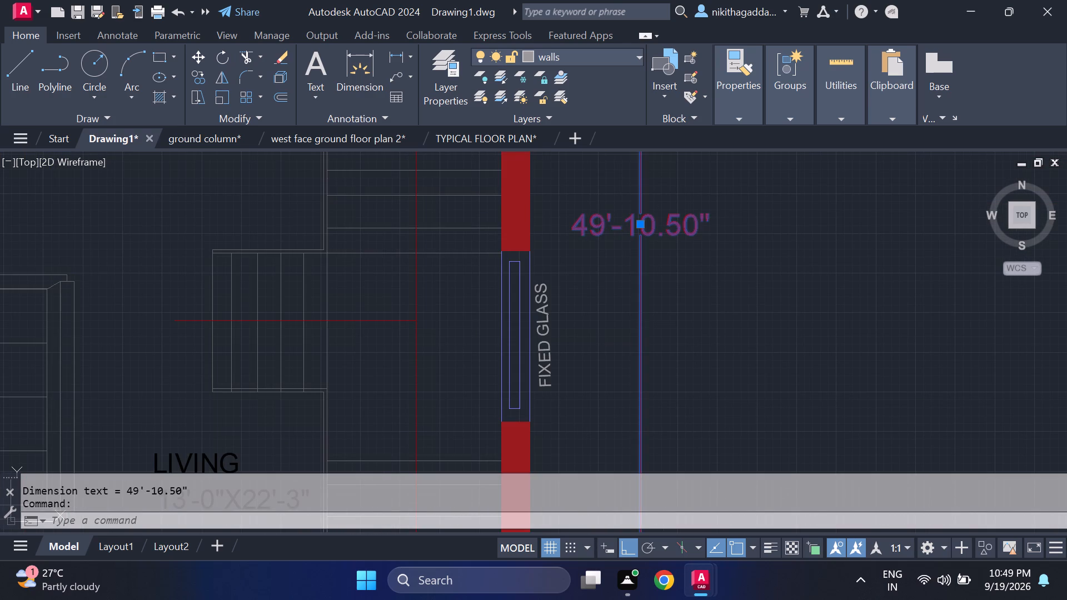
key(Delete)
text(50)
key(apostrophe)
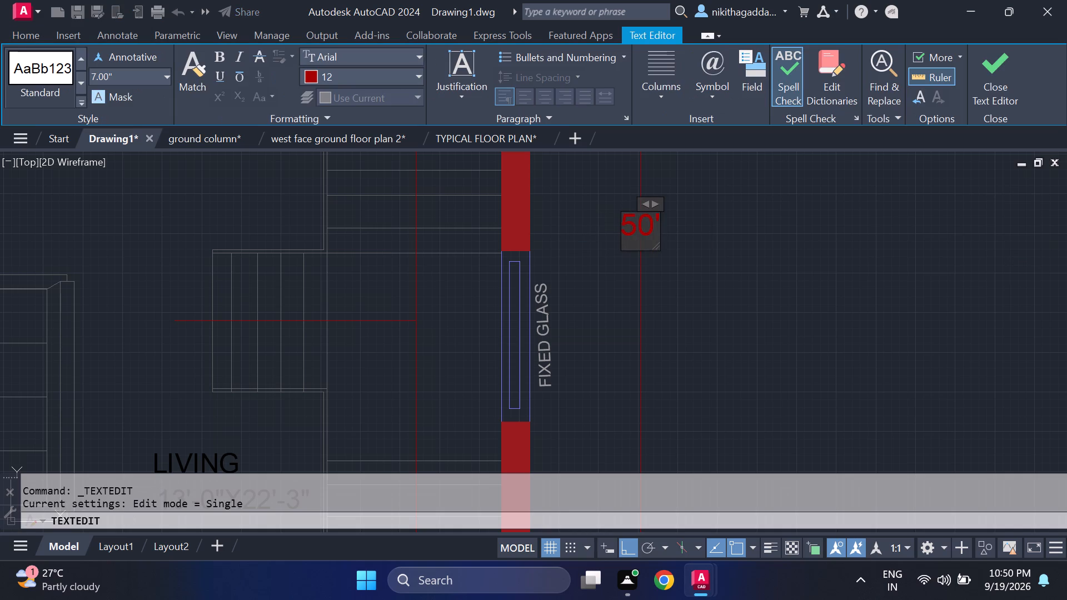
click(990, 76)
Copy the LIVING label, with ortho off, to just northwest of the original, between the sofa and the stairs.
scroll(668, 279, down, 4)
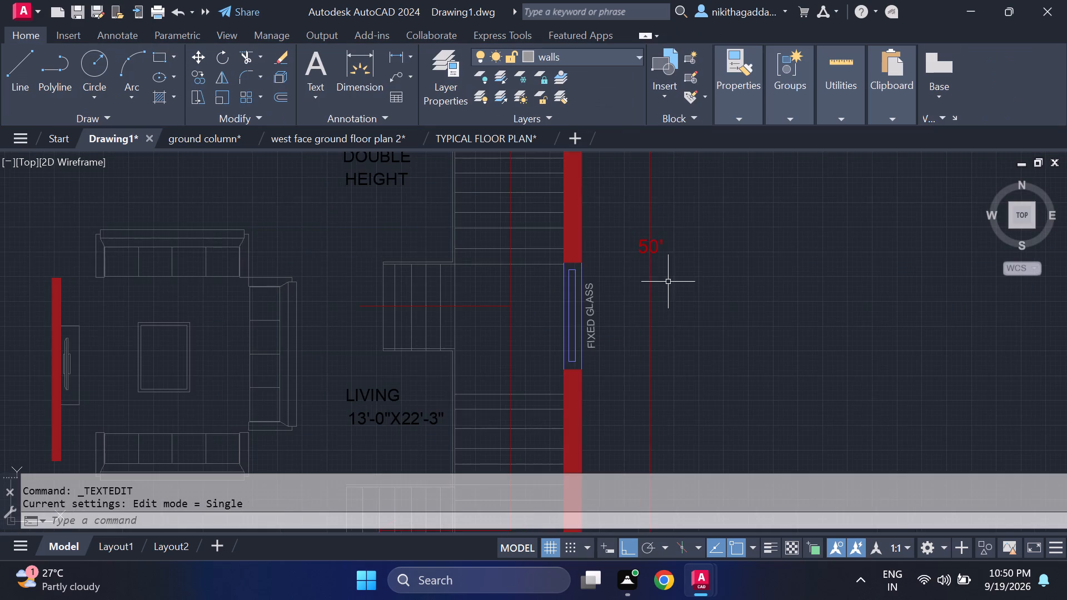
scroll(669, 281, down, 3)
middle_drag(724, 279, 724, 323)
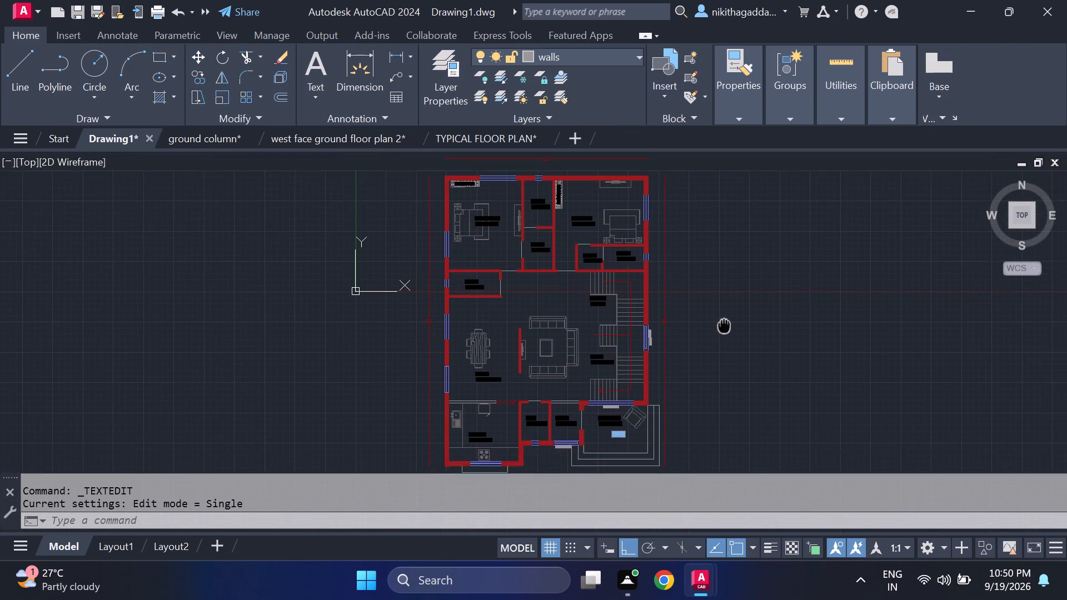
middle_drag(724, 323, 724, 313)
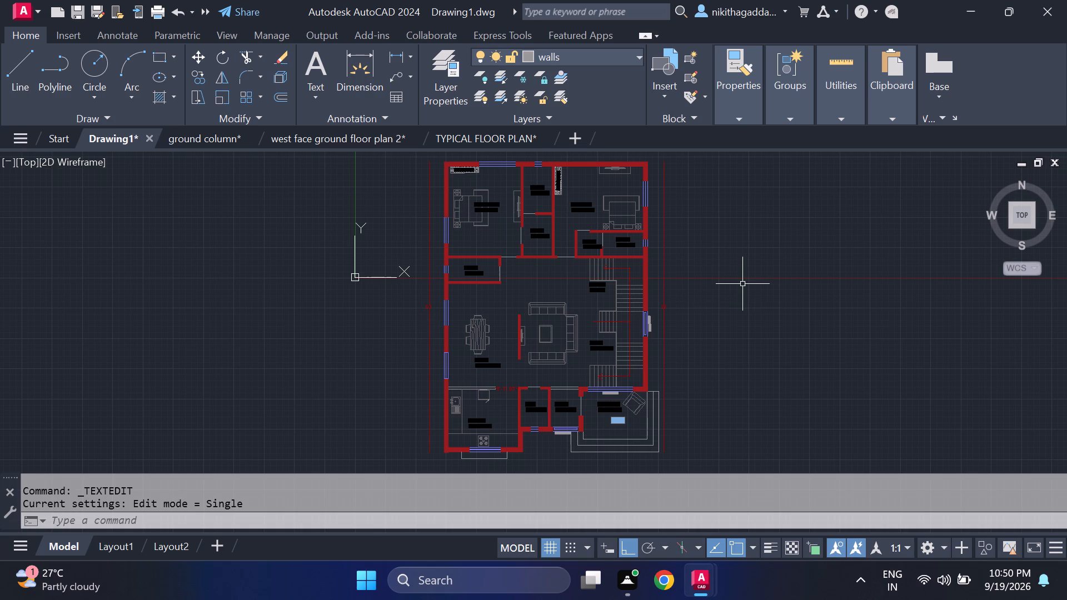
middle_drag(745, 331, 745, 329)
middle_drag(745, 329, 747, 285)
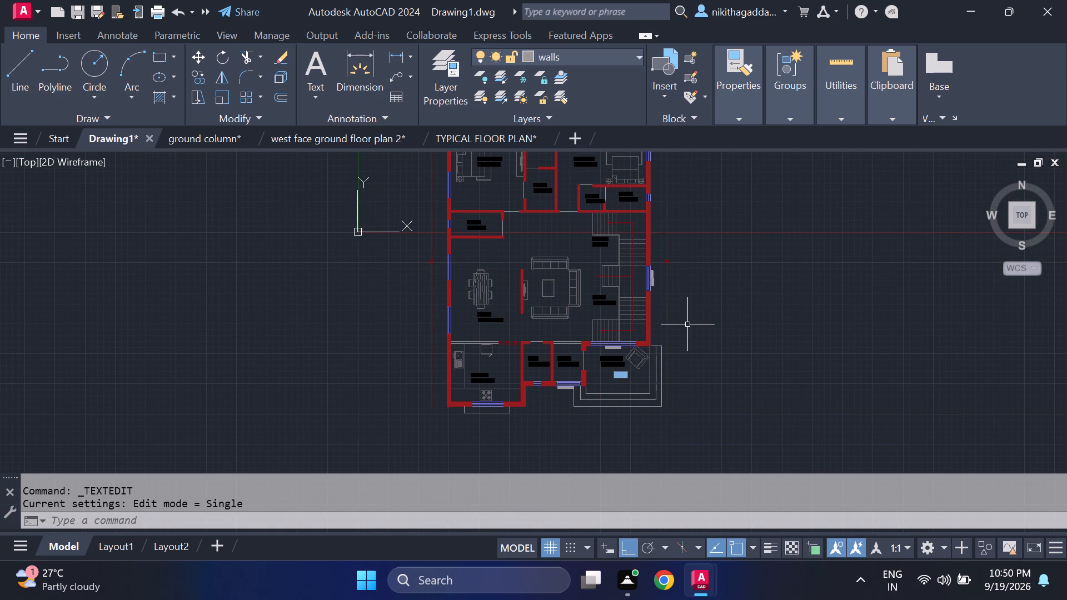
scroll(522, 299, up, 1)
scroll(650, 289, up, 2)
click(651, 291)
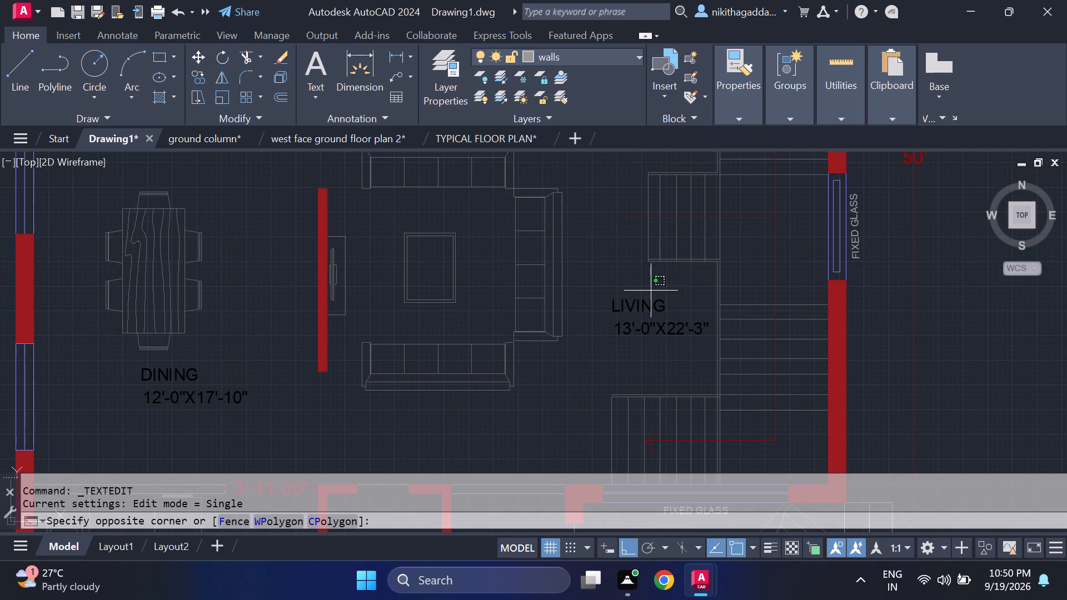
click(620, 309)
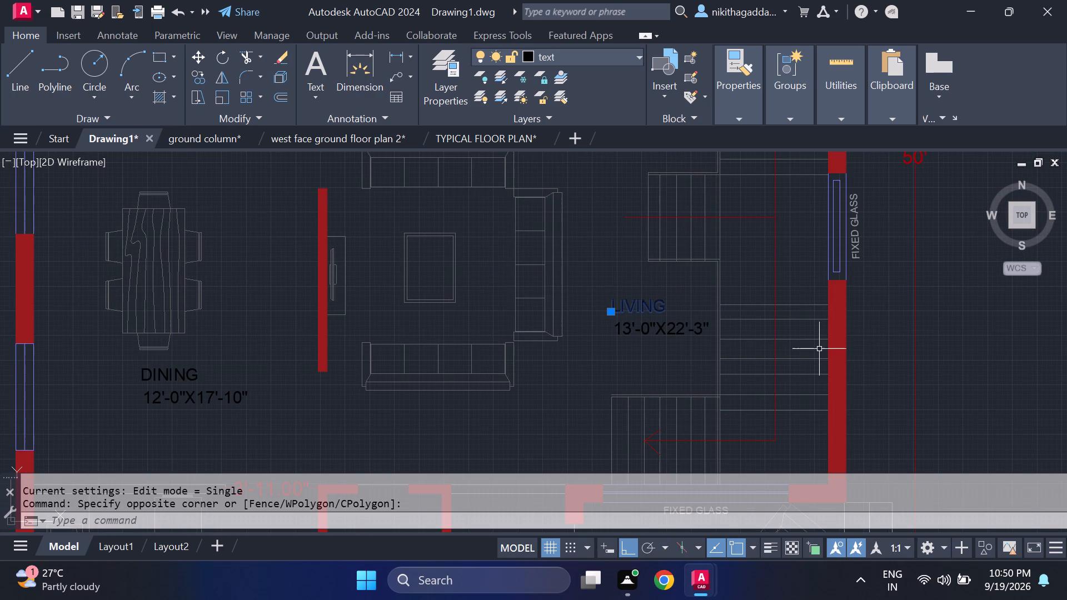
text(CO')
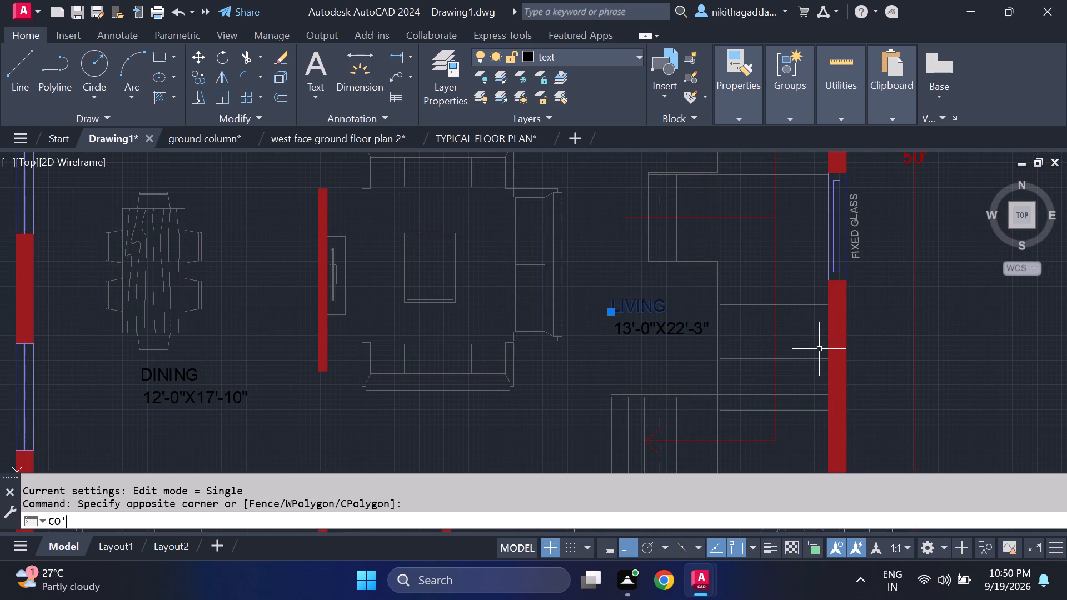
key(BackSpace)
key(Return)
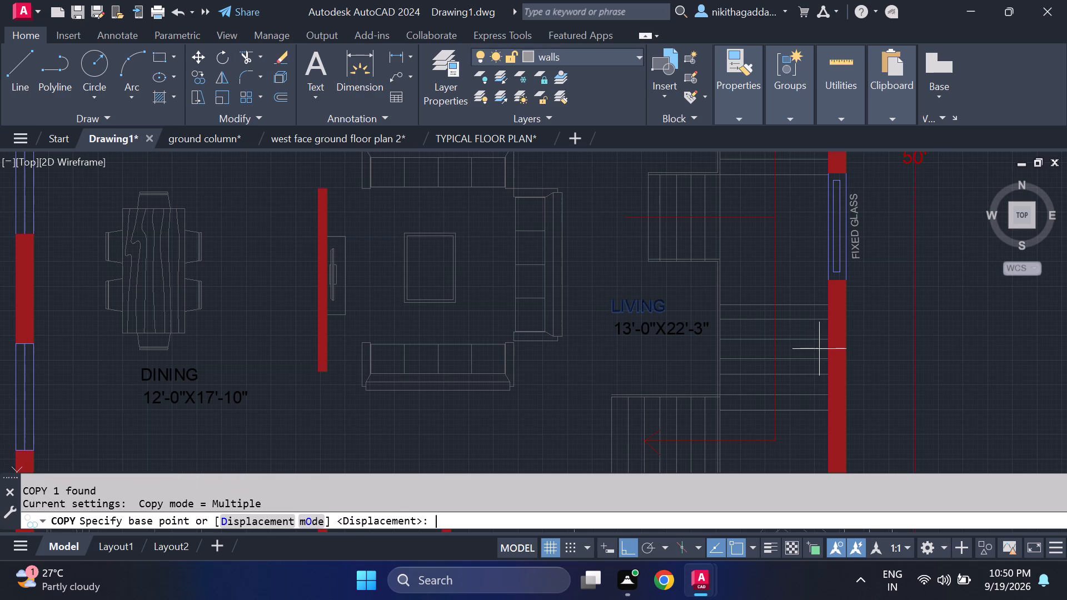
click(616, 307)
scroll(609, 241, up, 1)
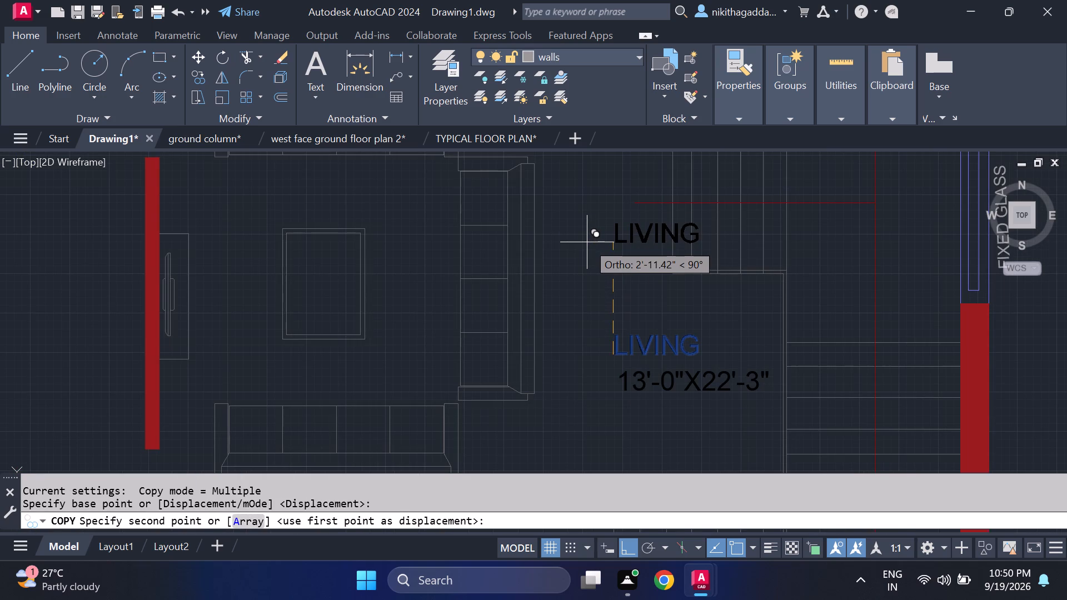
key(F8)
scroll(589, 243, up, 2)
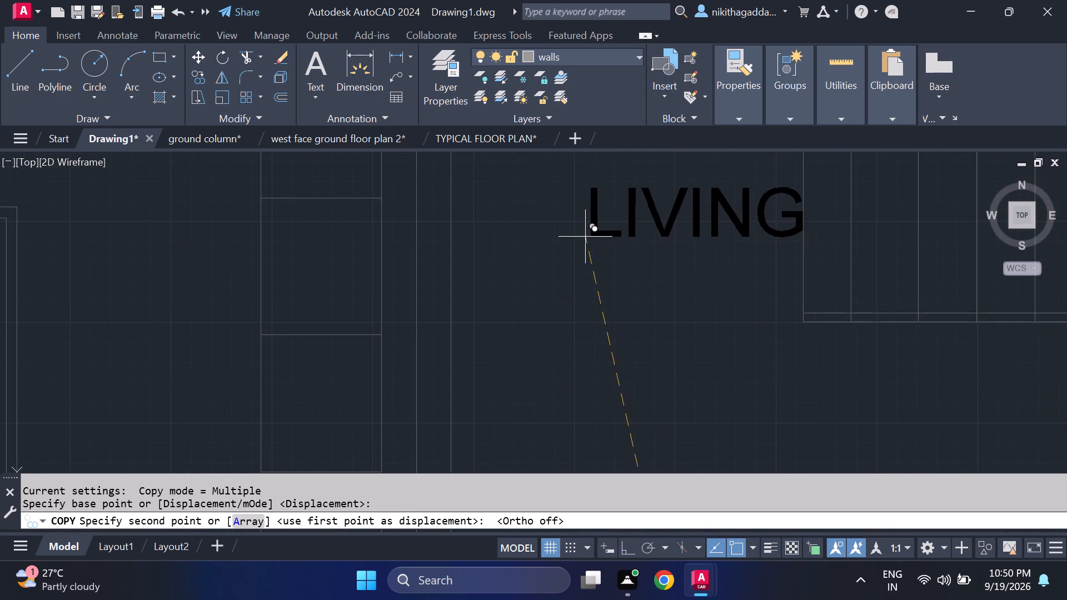
scroll(563, 221, down, 2)
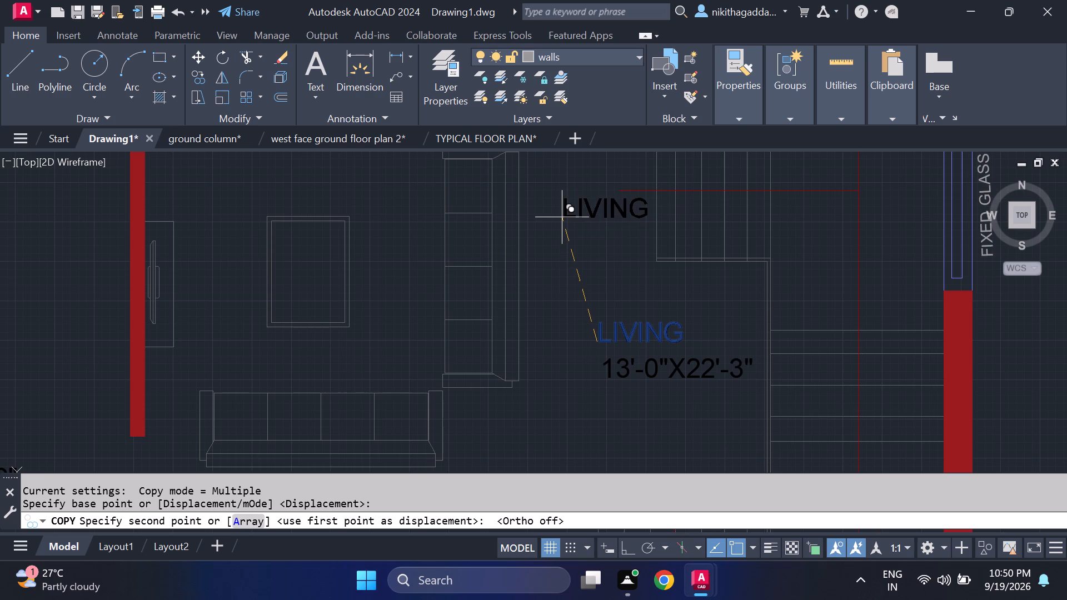
click(562, 217)
key(Escape)
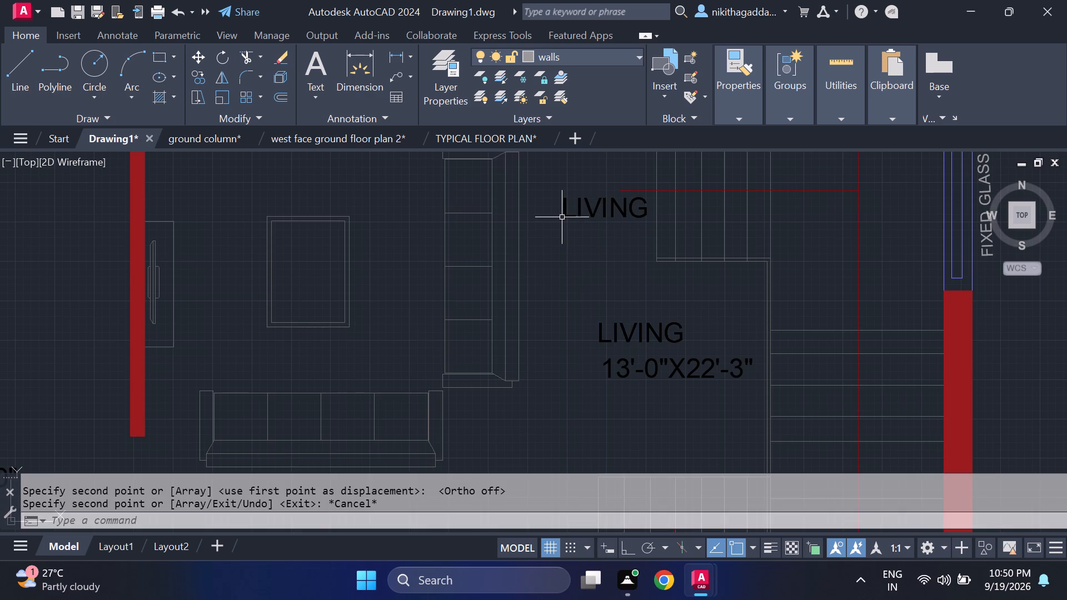
Change the copied LIVING label's text to UP.
double_click(576, 209)
triple_click(592, 209)
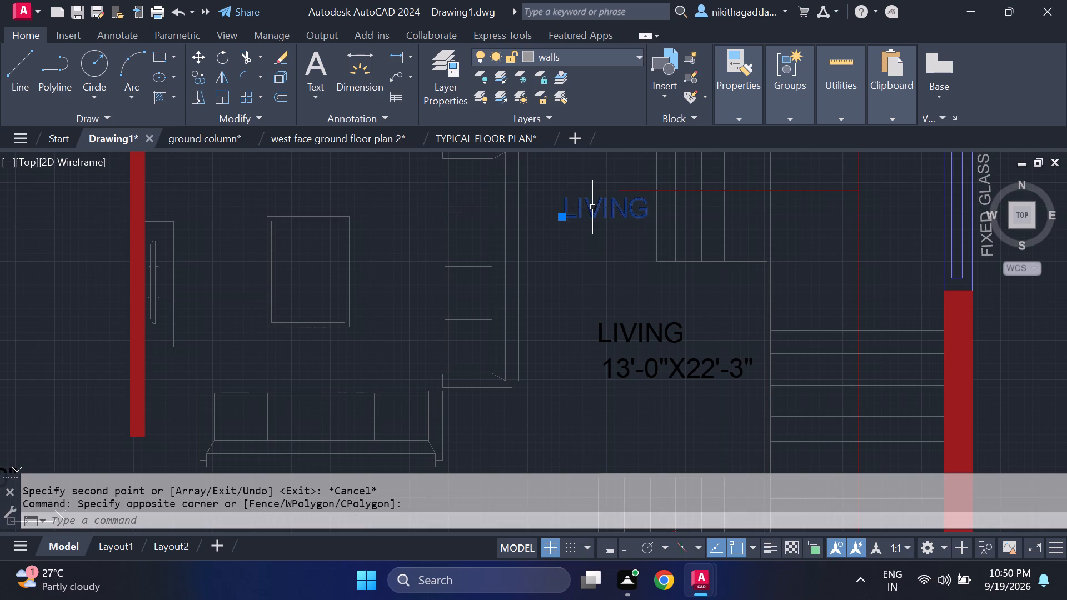
key(Delete)
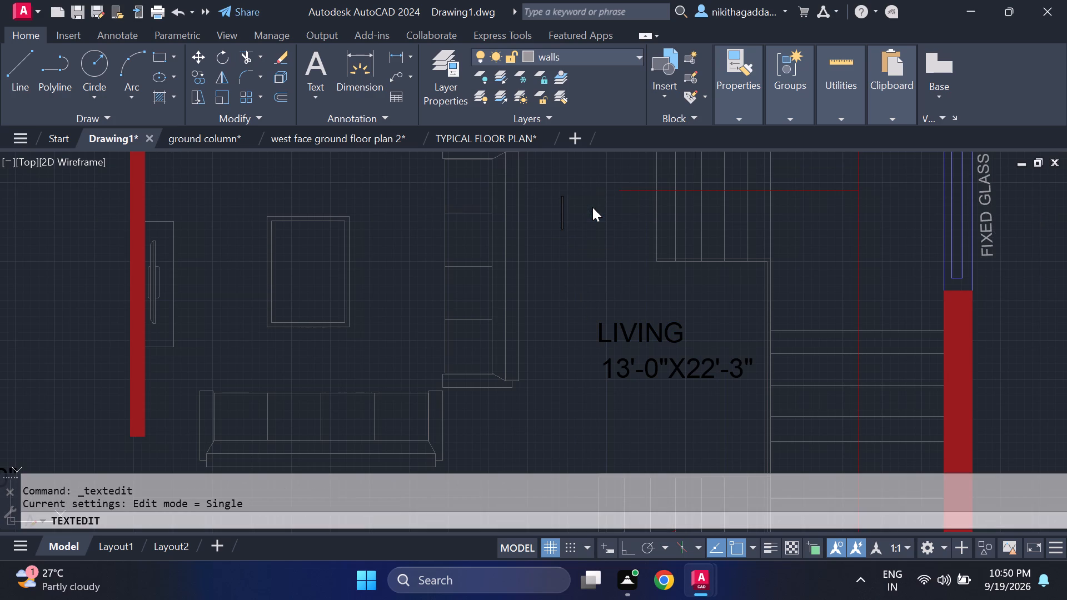
key(u)
key(p)
key(Return)
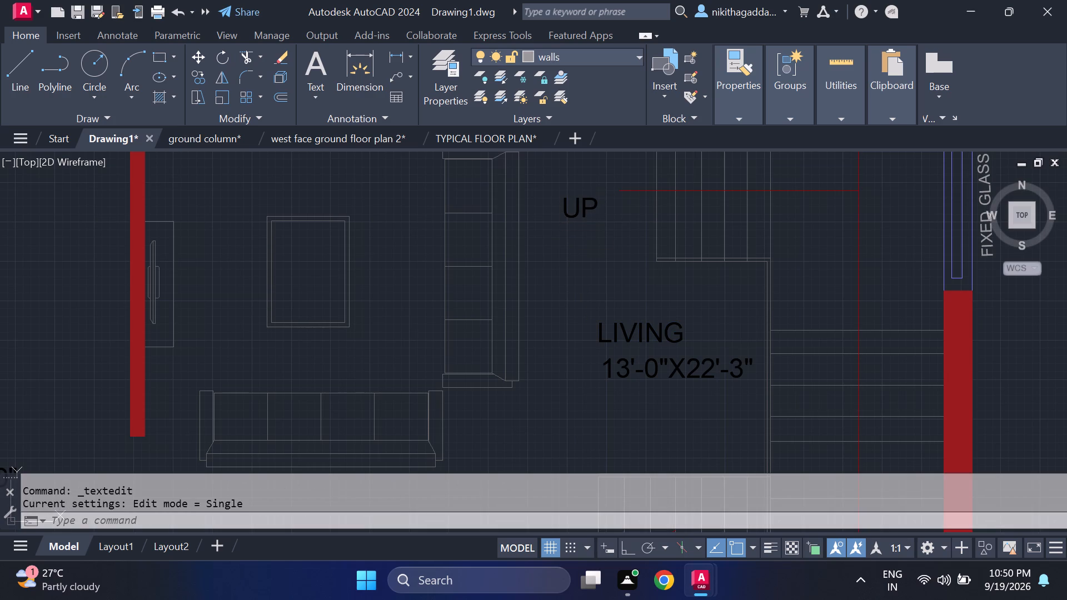
Move the UP label slightly northeast, in line with the west end of the red stair direction line.
click(585, 181)
click(564, 224)
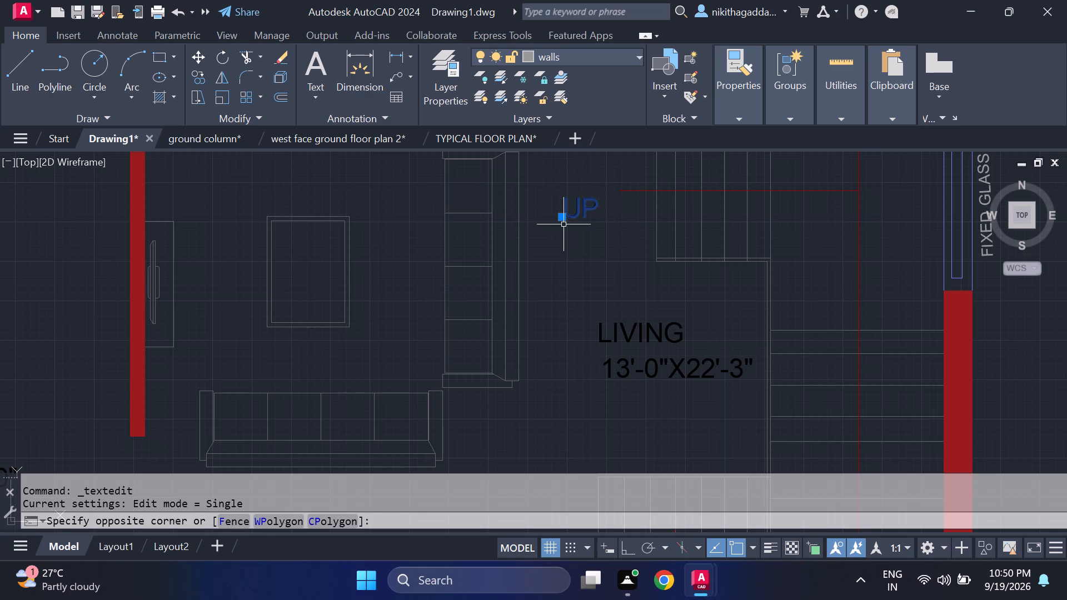
key(m)
key(Return)
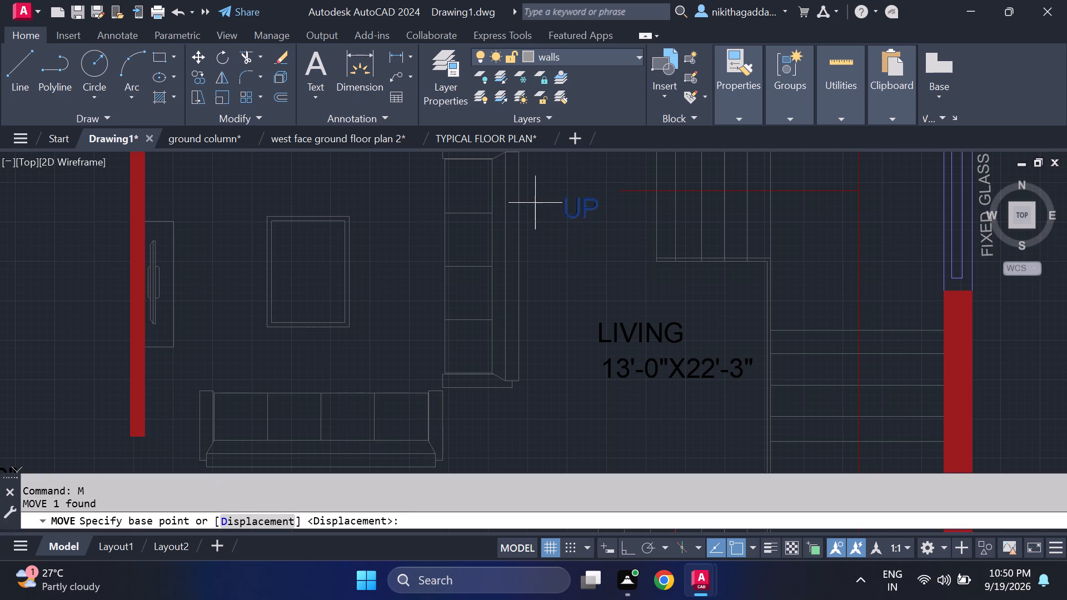
click(560, 214)
click(578, 201)
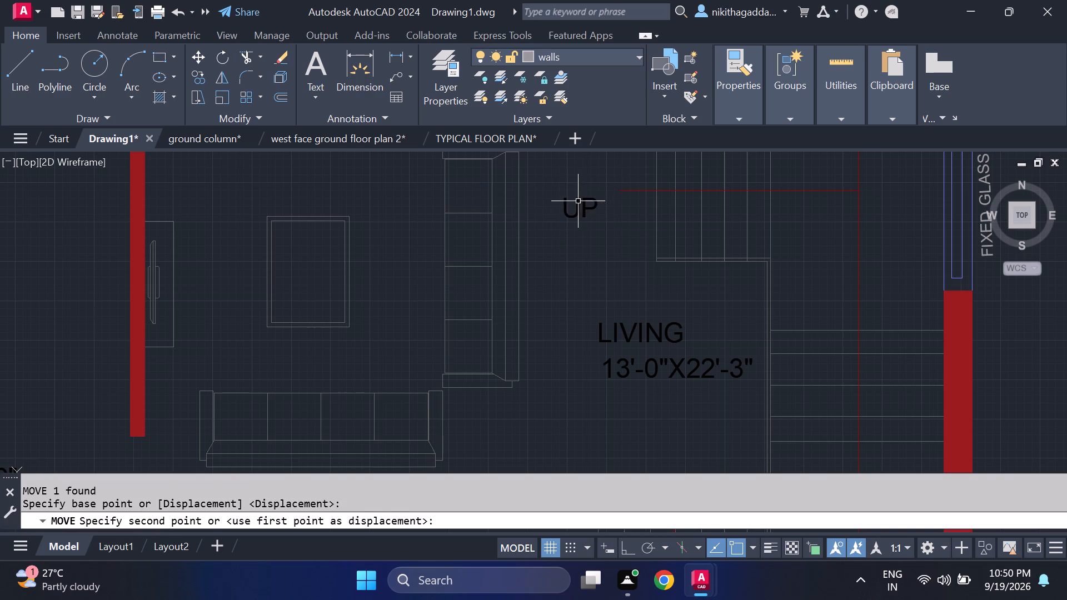
drag(586, 186, 577, 206)
click(567, 225)
key(m)
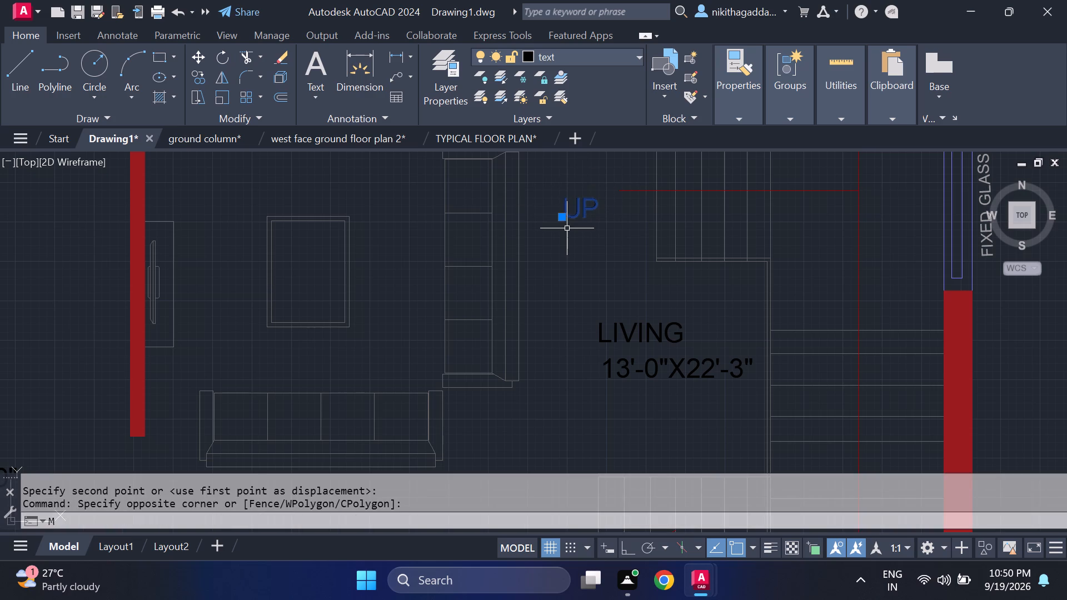
key(Return)
scroll(596, 161, up, 2)
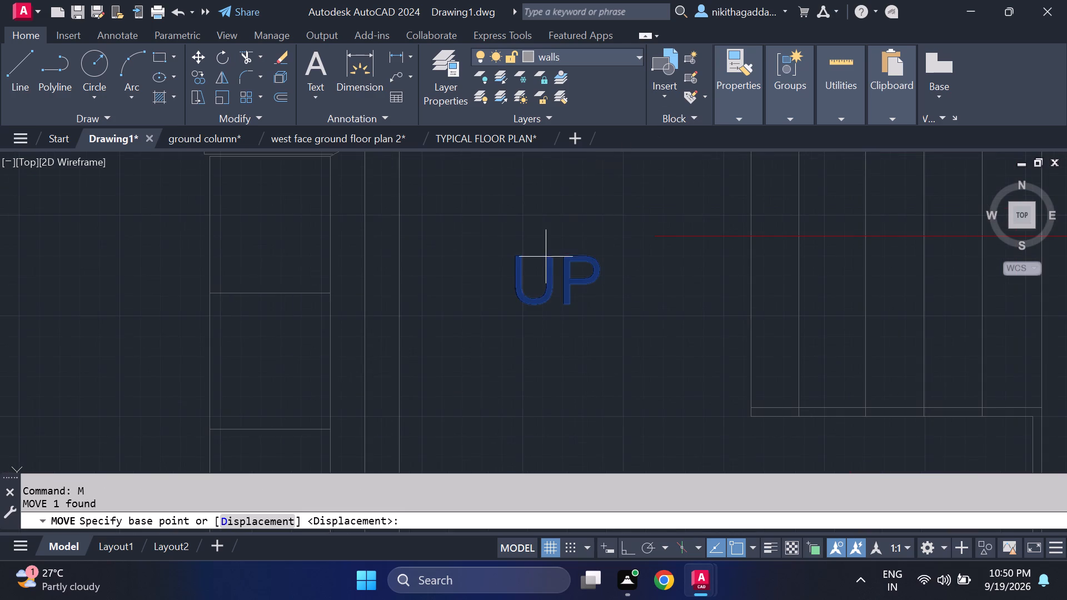
click(523, 258)
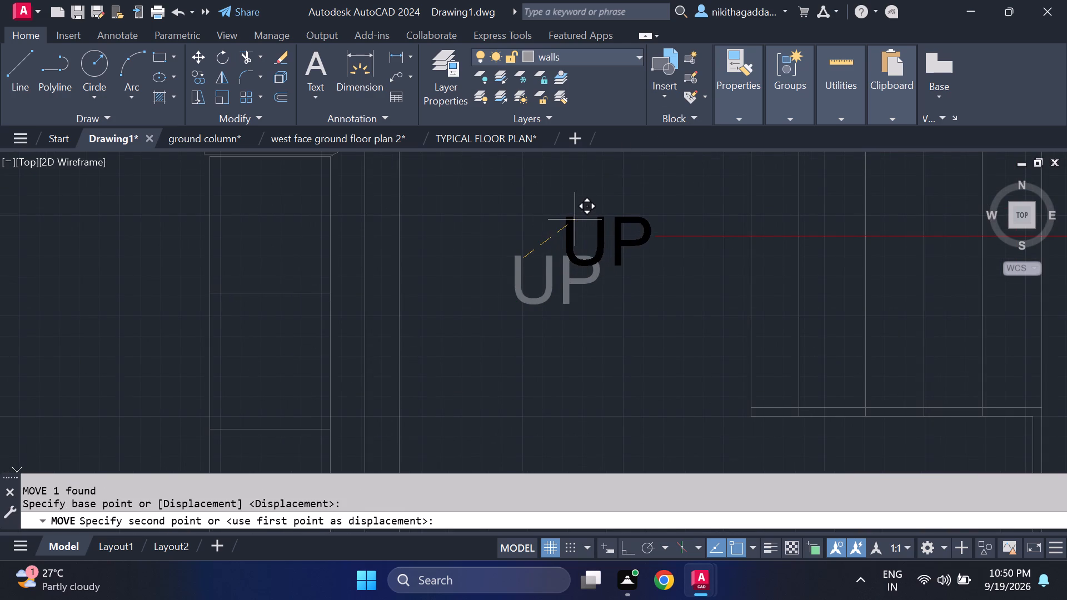
click(575, 219)
Look over the floor plan, checking the label placement and the layout from the bedrooms to the verandah.
scroll(615, 204, down, 5)
scroll(749, 242, down, 1)
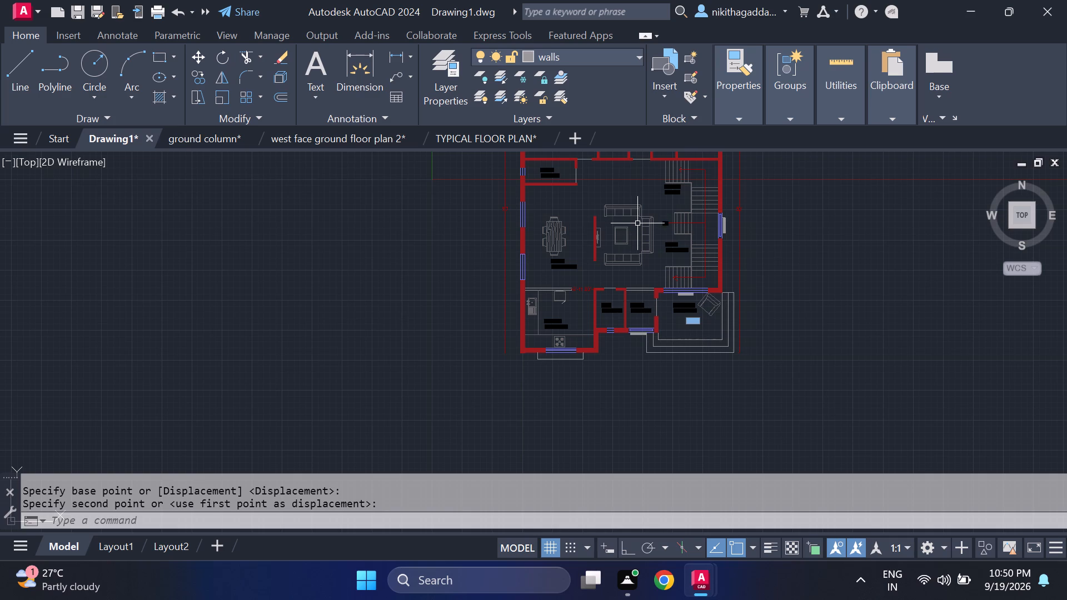
scroll(622, 245, up, 1)
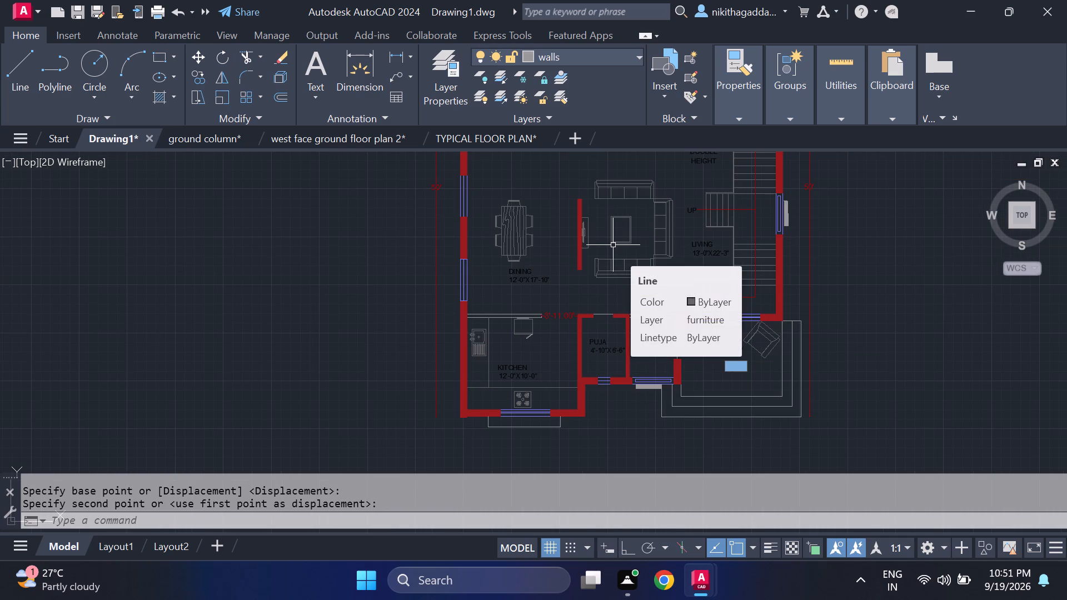
scroll(613, 244, down, 1)
middle_drag(614, 249, 626, 333)
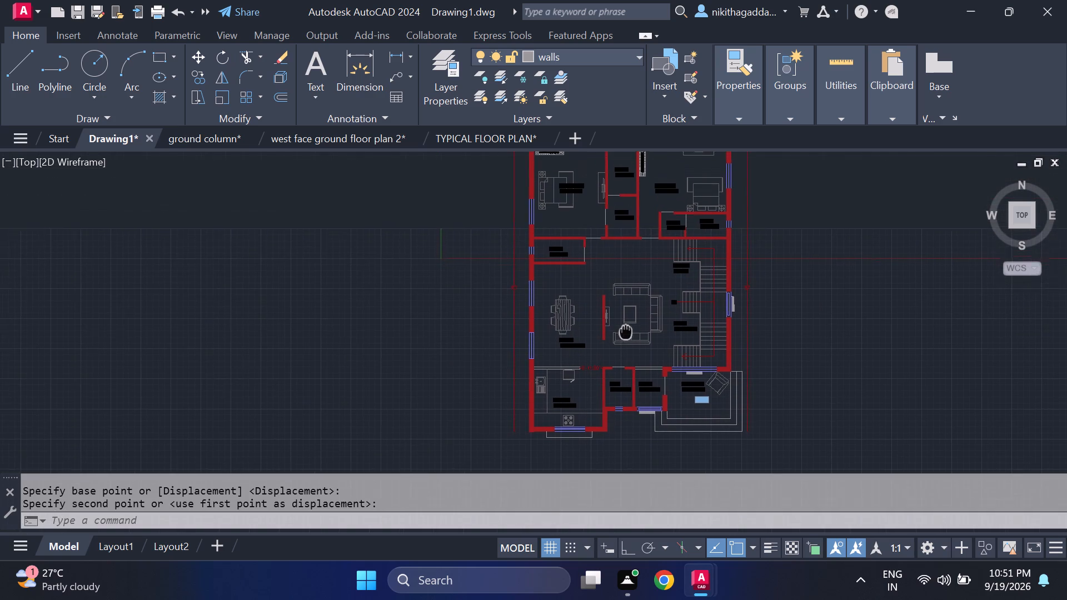
middle_drag(626, 333, 606, 269)
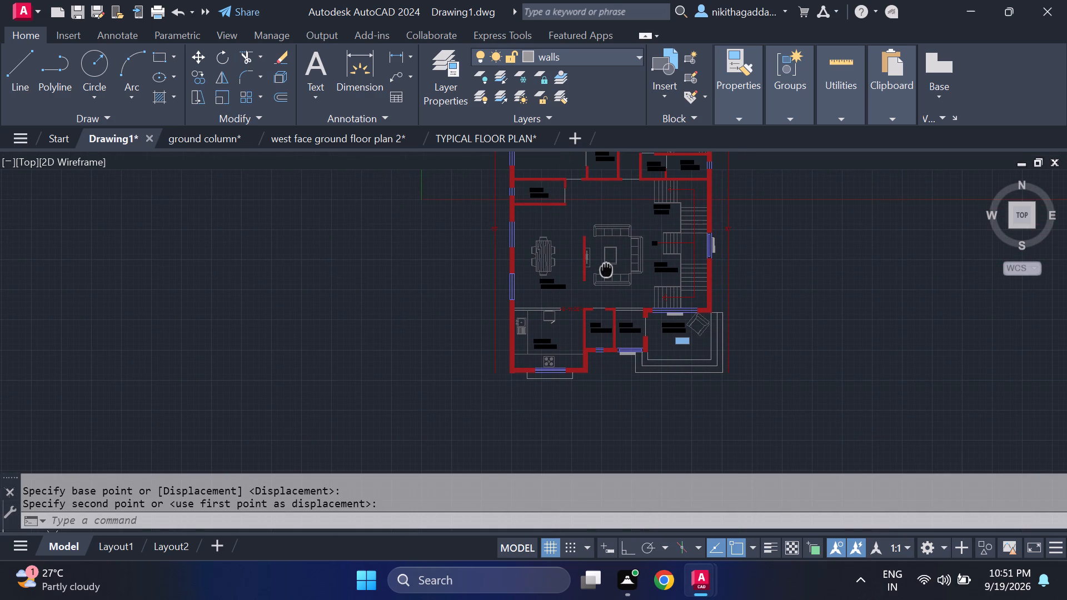
middle_drag(606, 269, 502, 280)
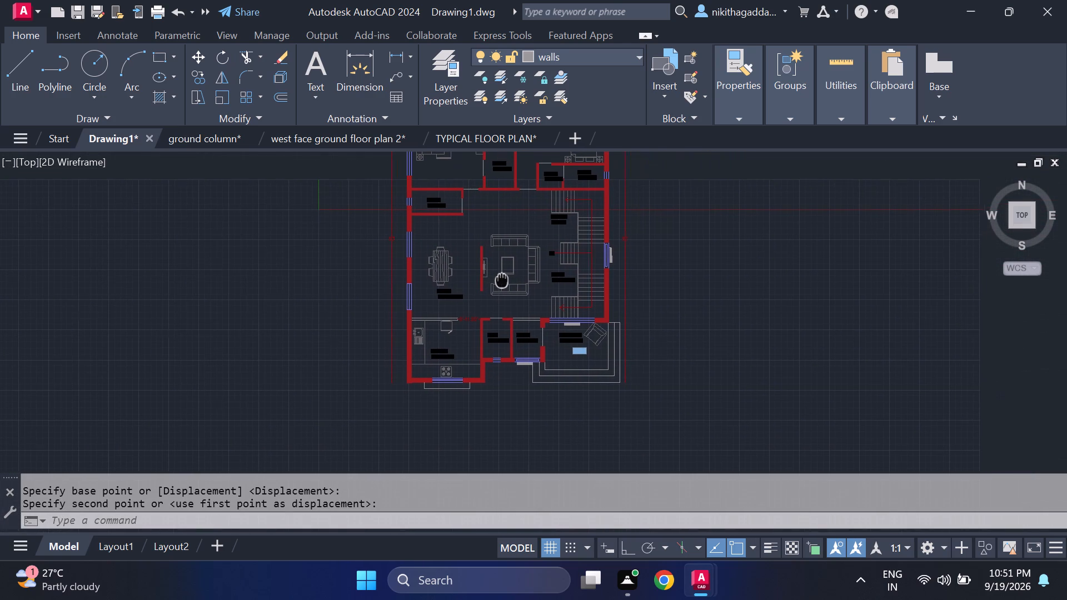
middle_drag(502, 280, 507, 298)
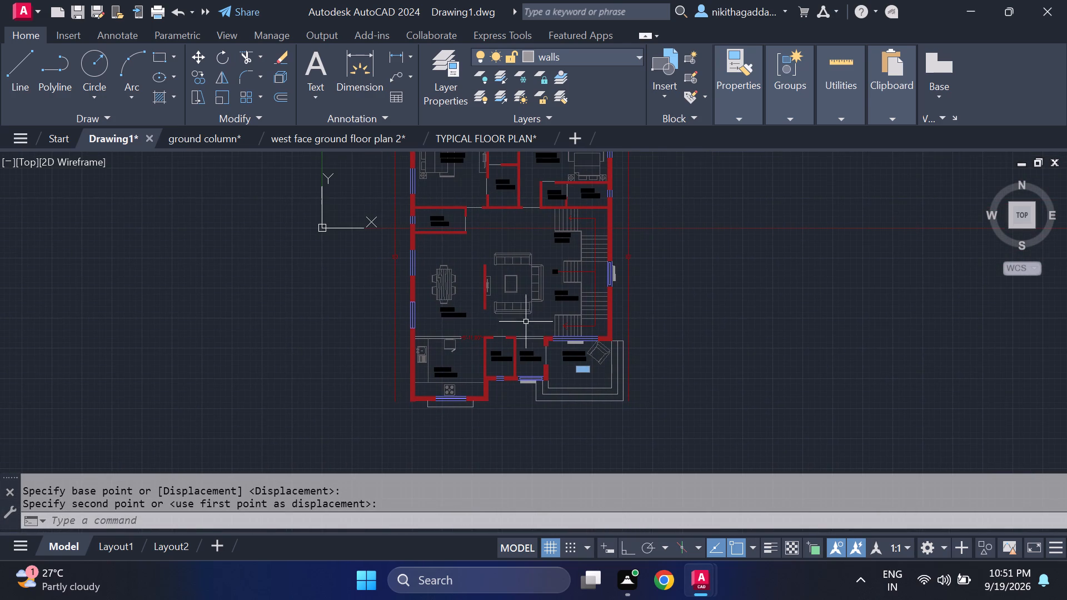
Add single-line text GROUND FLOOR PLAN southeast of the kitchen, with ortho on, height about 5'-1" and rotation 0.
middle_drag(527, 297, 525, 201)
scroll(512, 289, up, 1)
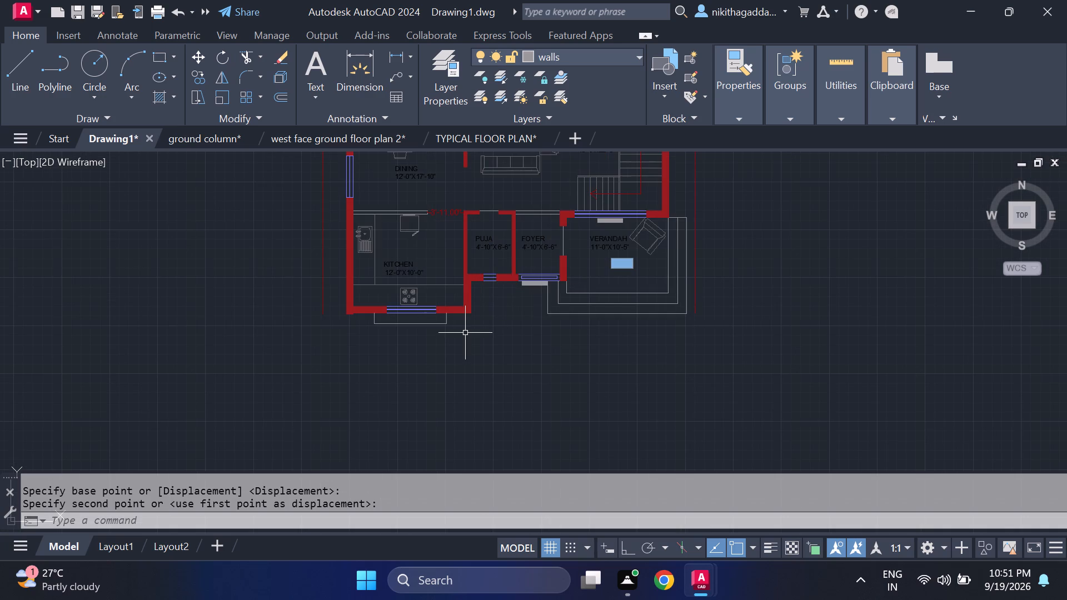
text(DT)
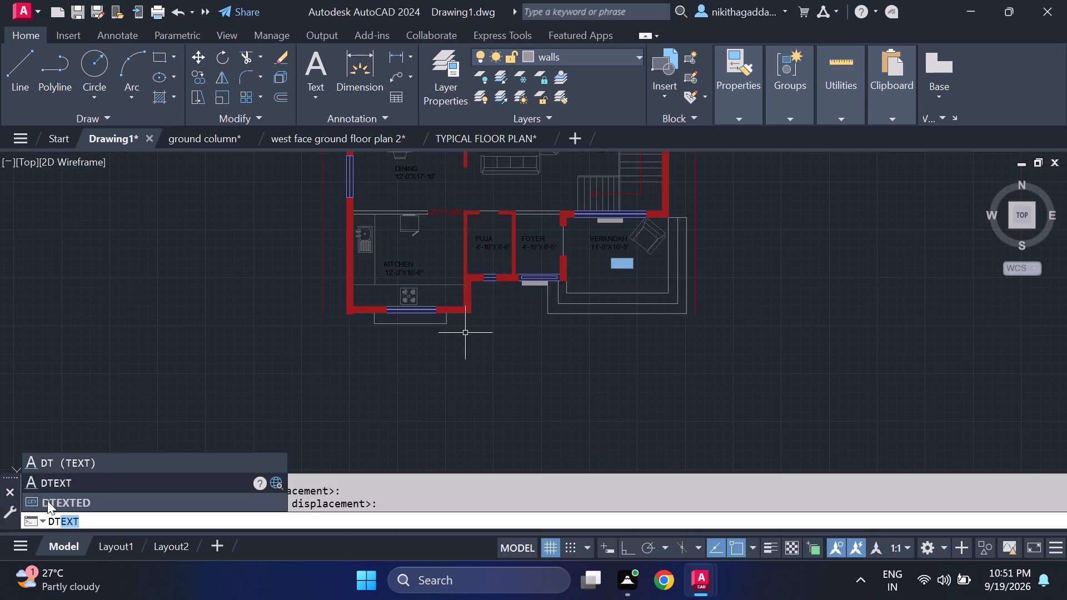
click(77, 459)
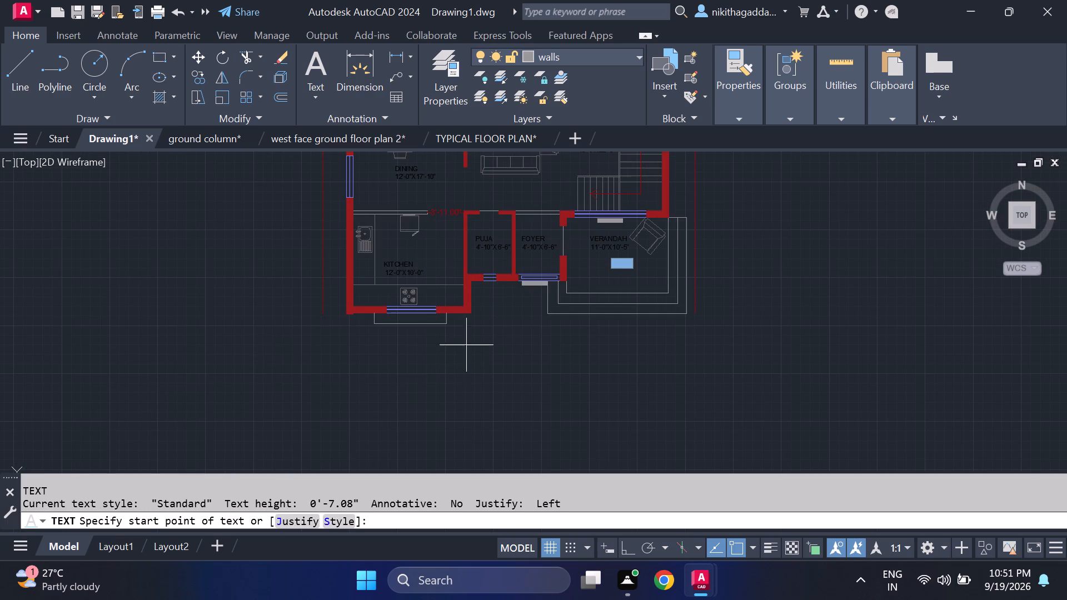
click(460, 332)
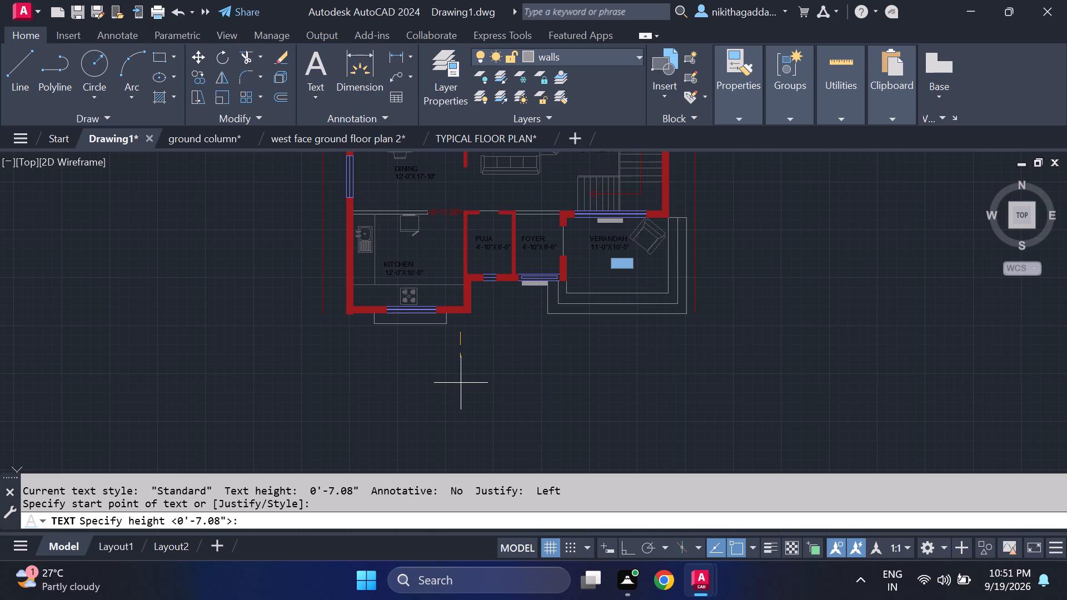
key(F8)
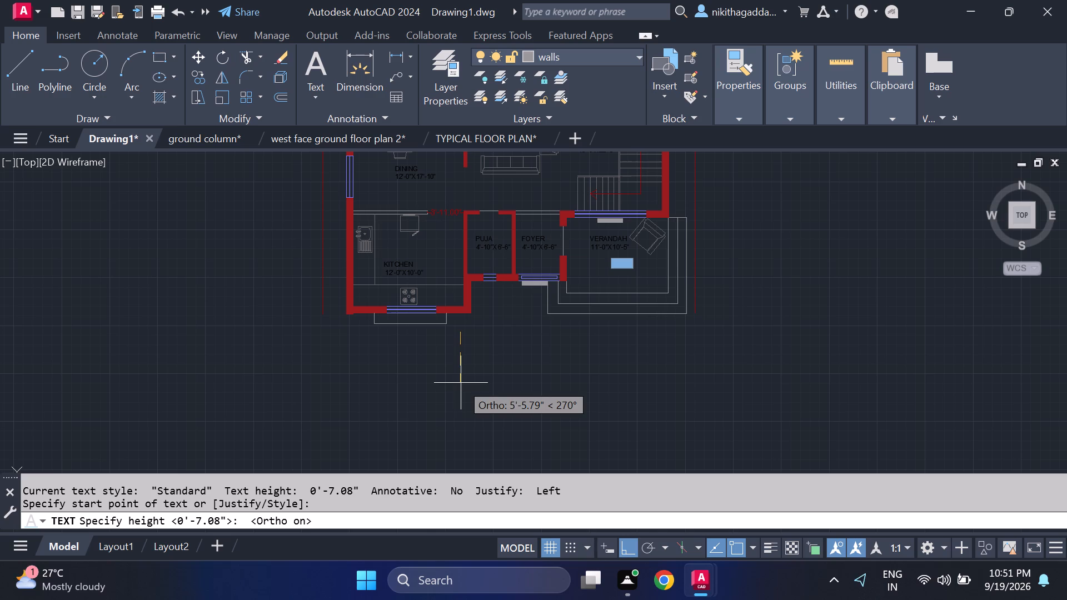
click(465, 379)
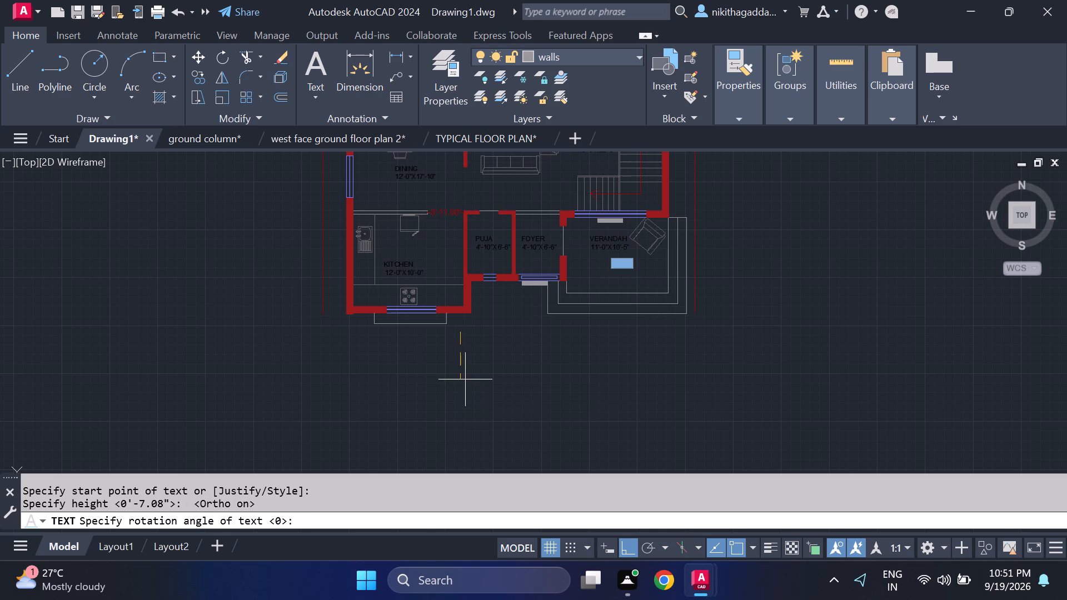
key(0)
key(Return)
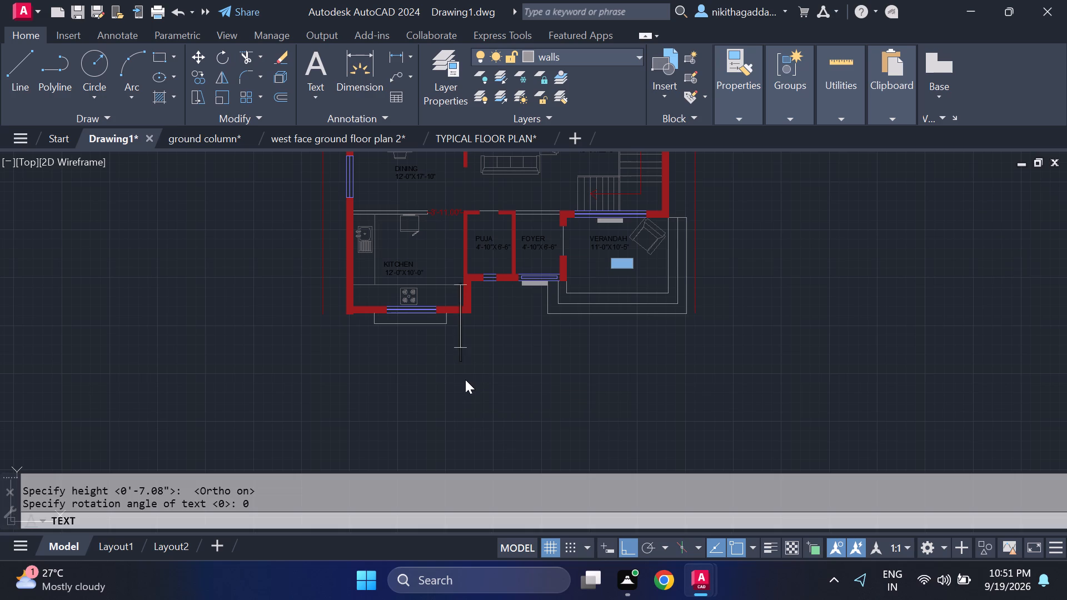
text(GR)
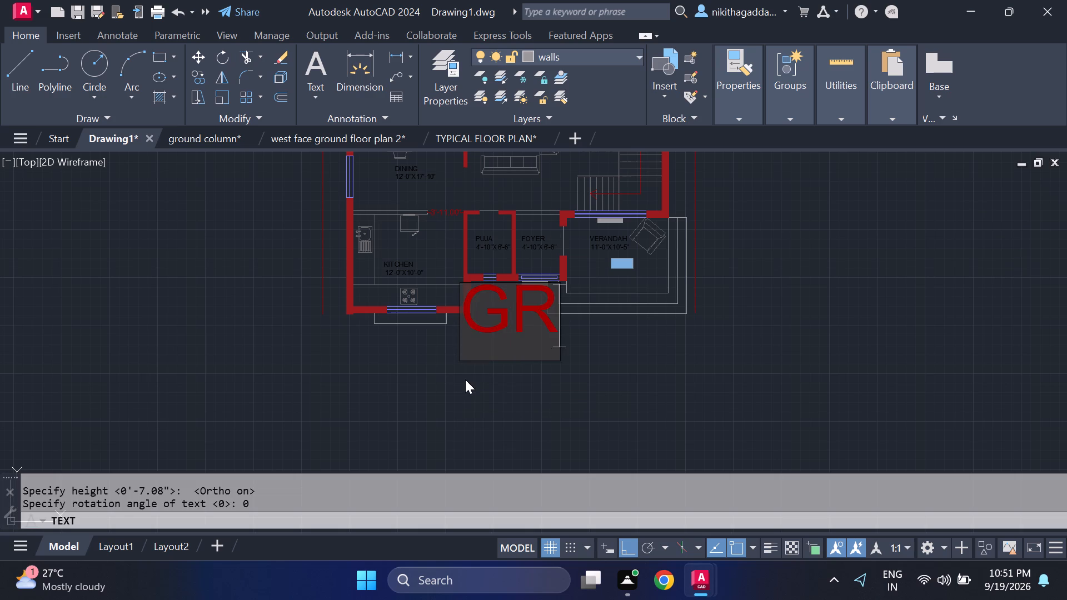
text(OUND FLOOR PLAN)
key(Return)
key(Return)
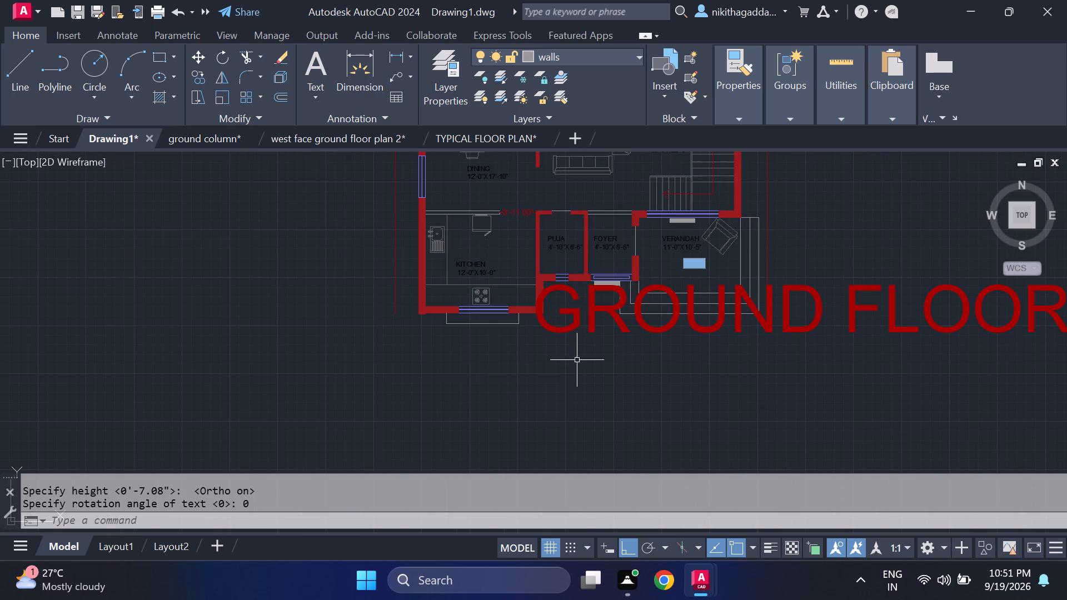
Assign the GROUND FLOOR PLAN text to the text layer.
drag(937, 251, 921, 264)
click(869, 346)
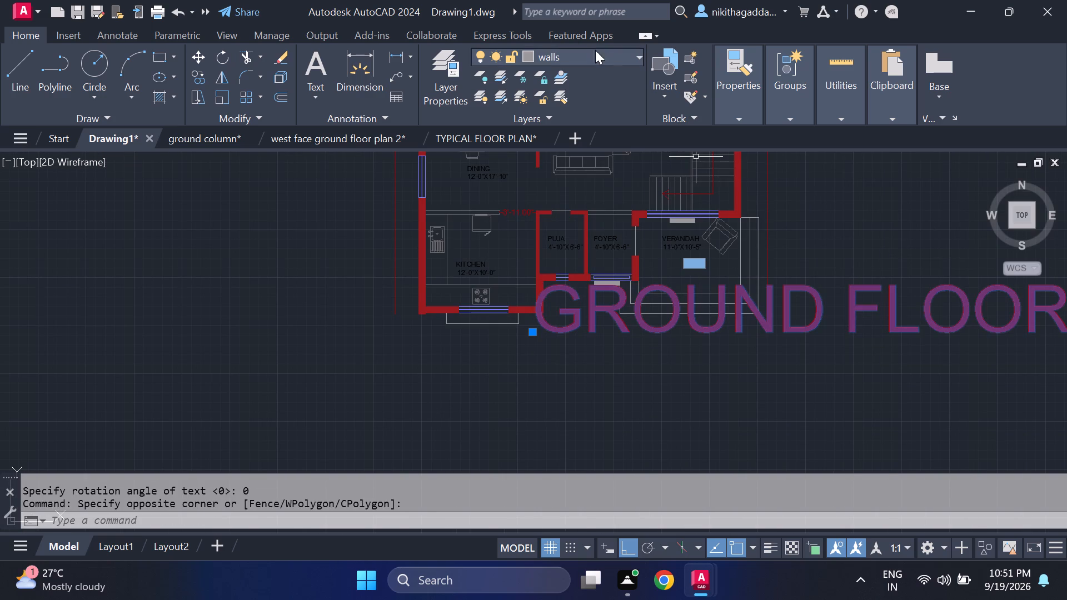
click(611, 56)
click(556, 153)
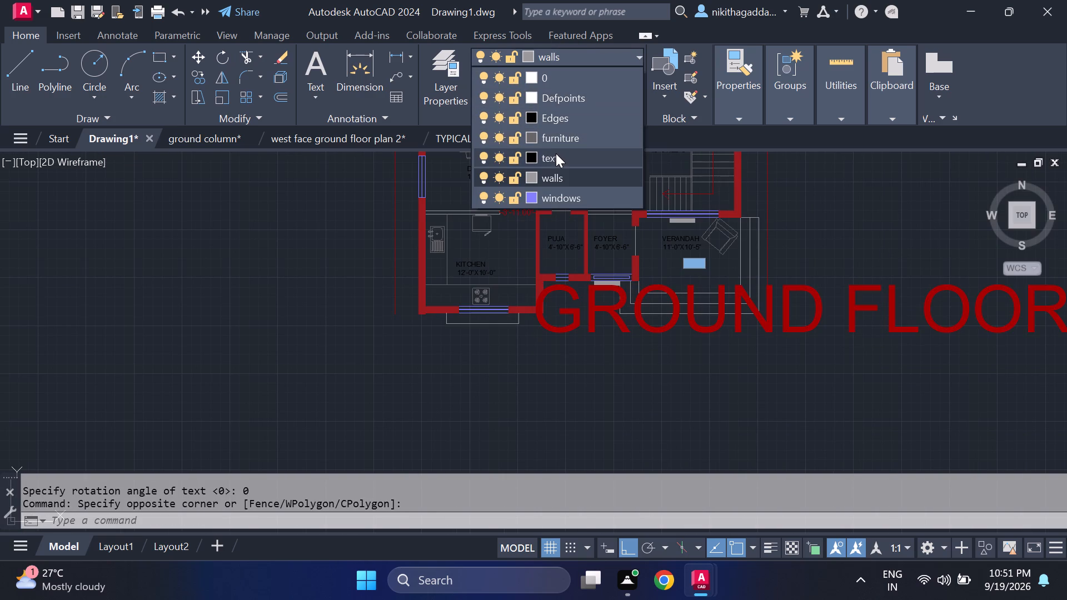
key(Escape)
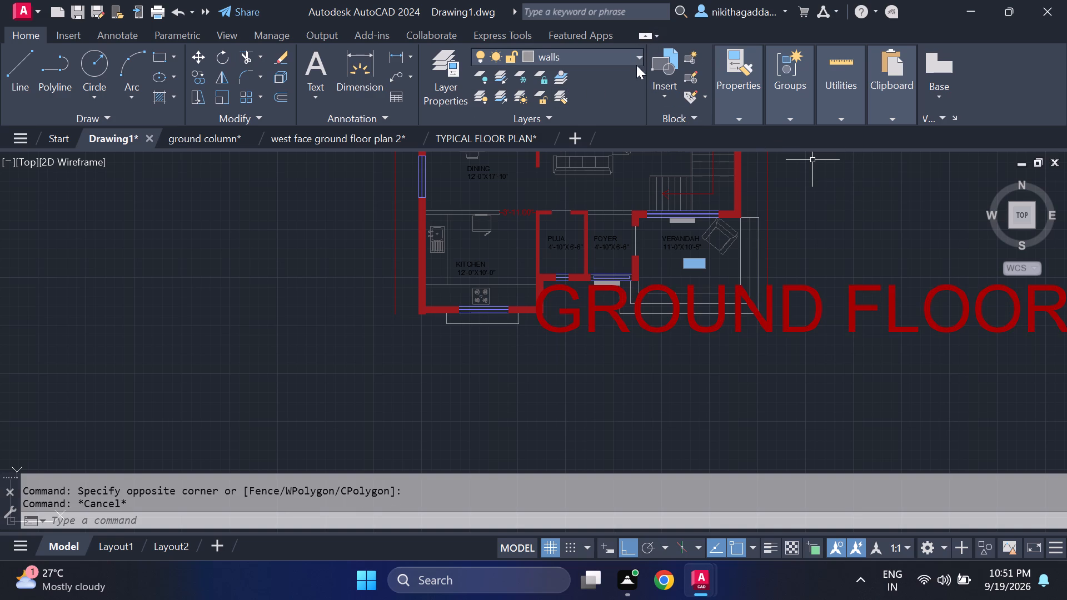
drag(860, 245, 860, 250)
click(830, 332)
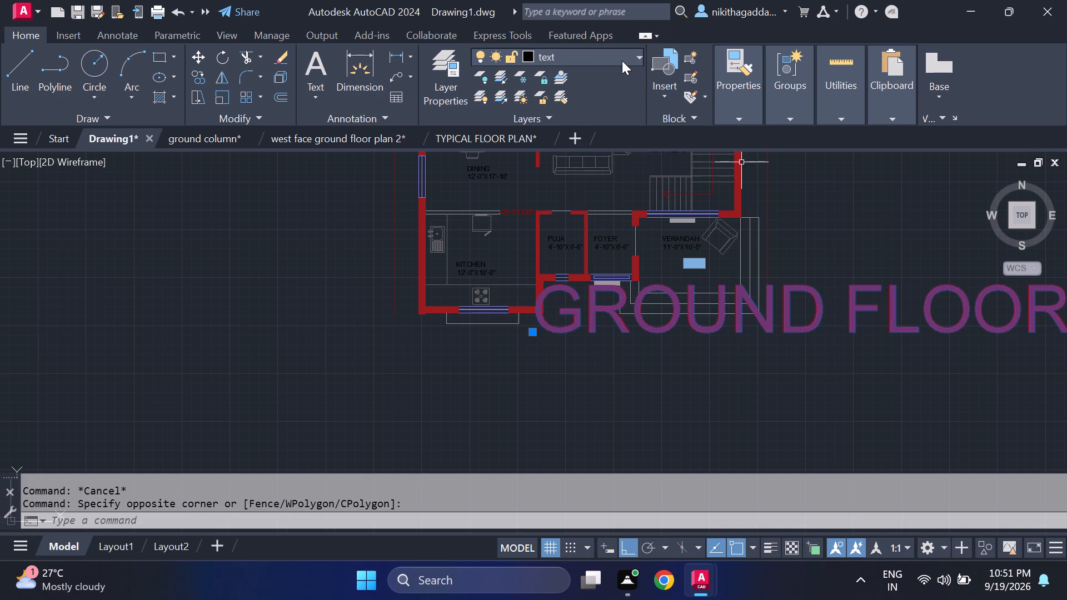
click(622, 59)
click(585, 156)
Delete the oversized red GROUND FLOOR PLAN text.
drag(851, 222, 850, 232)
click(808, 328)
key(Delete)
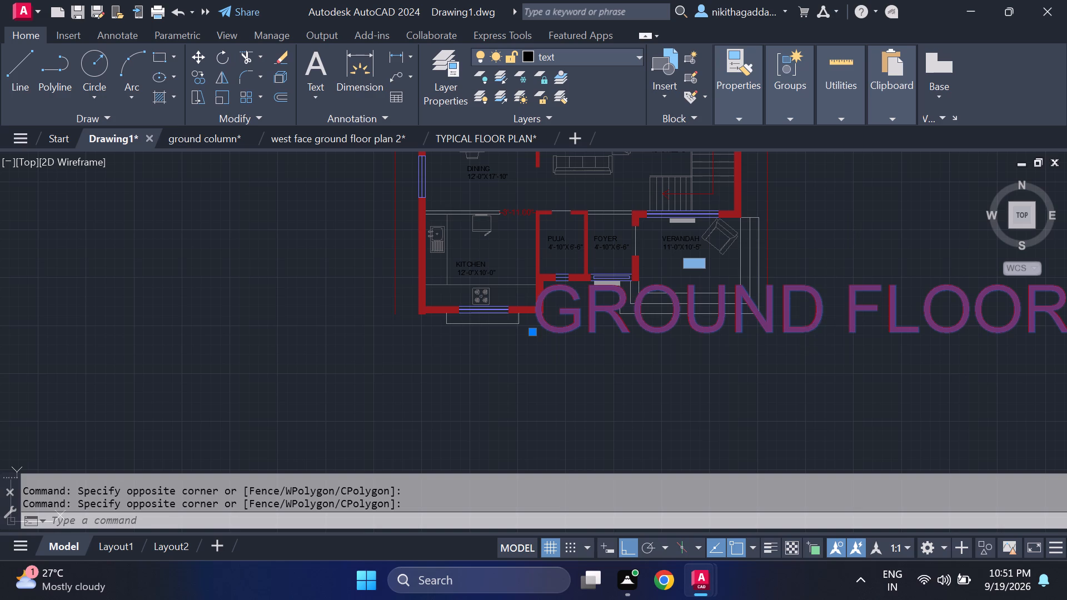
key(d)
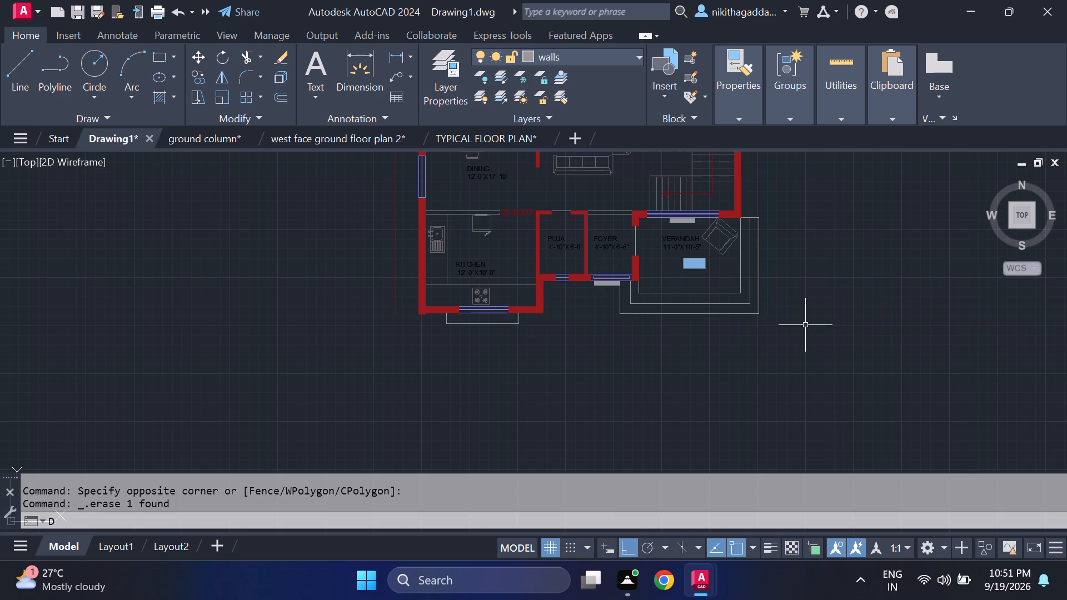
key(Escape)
Set the current object color to ByLayer.
text(COLORS)
key(Return)
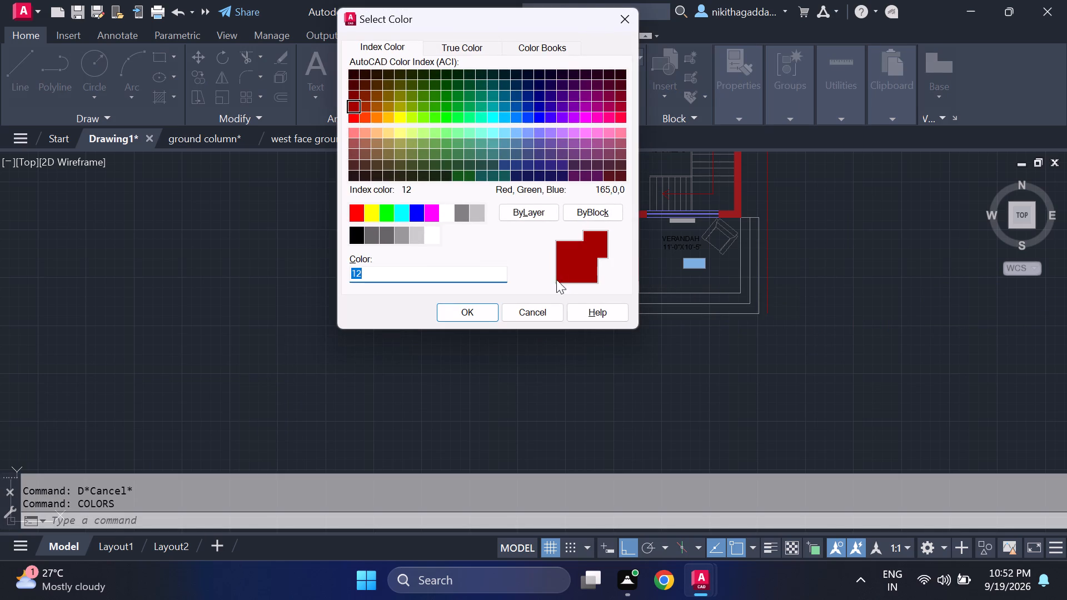
click(530, 205)
click(496, 312)
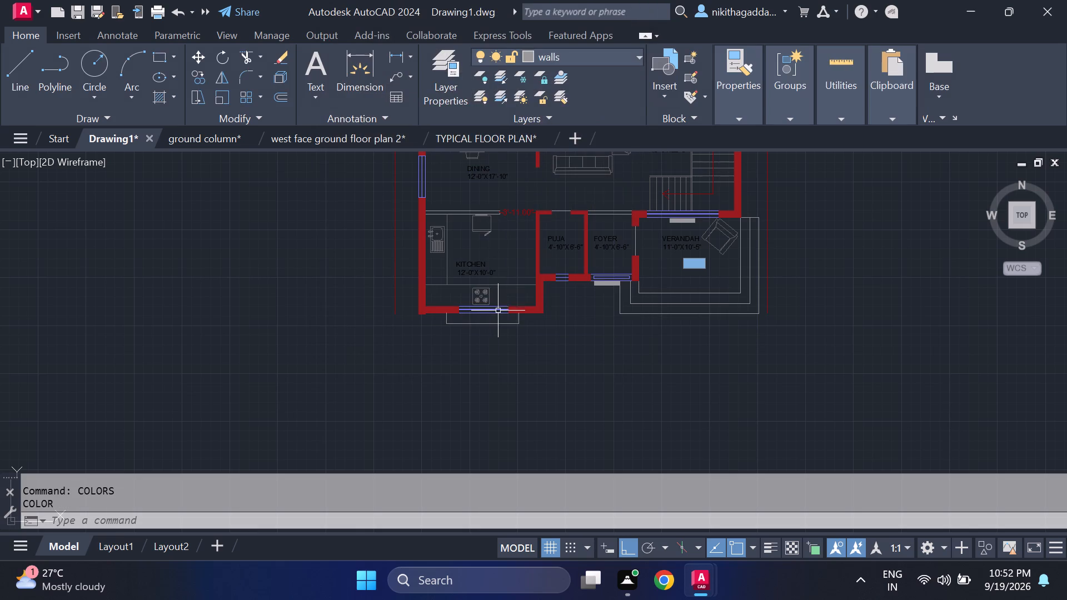
Make the text layer current.
click(632, 52)
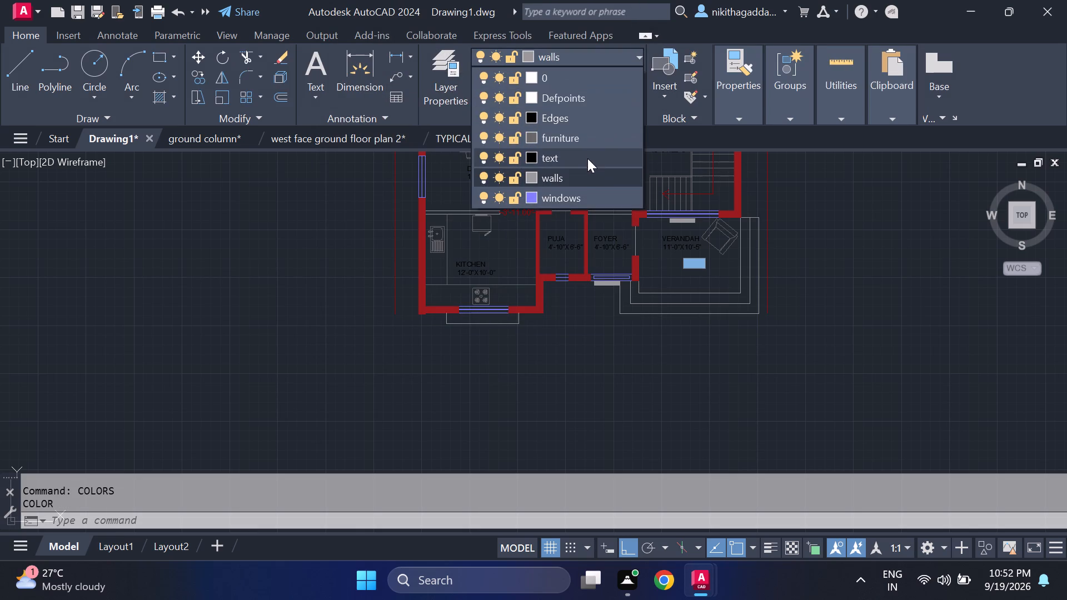
click(587, 158)
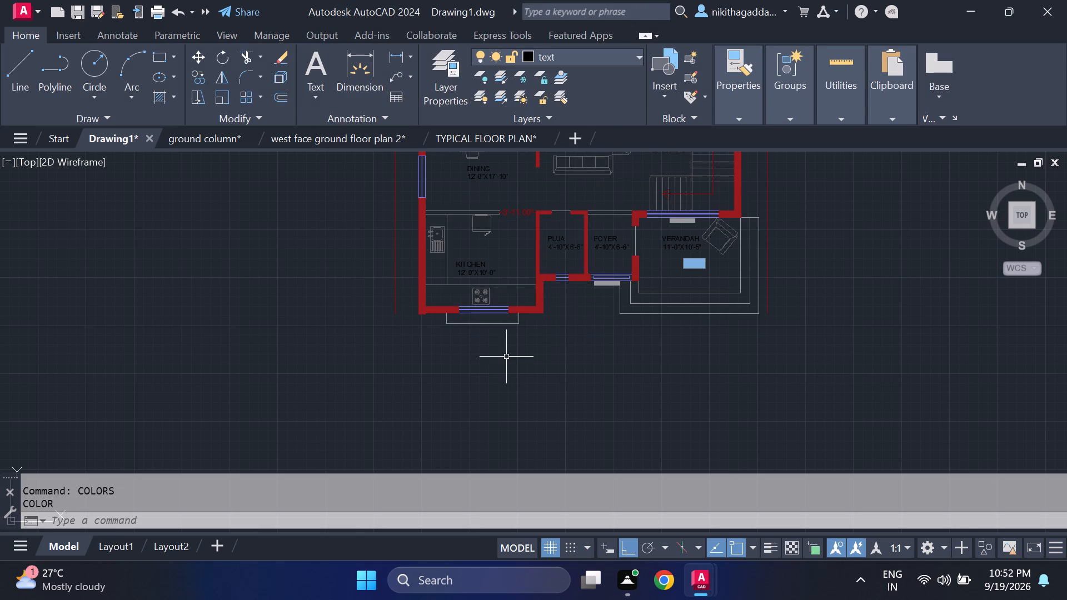
Add single-line text GROUND FLOOR PLAN at 0° rotation just below the plan, near the puja room.
text(DT)
key(Return)
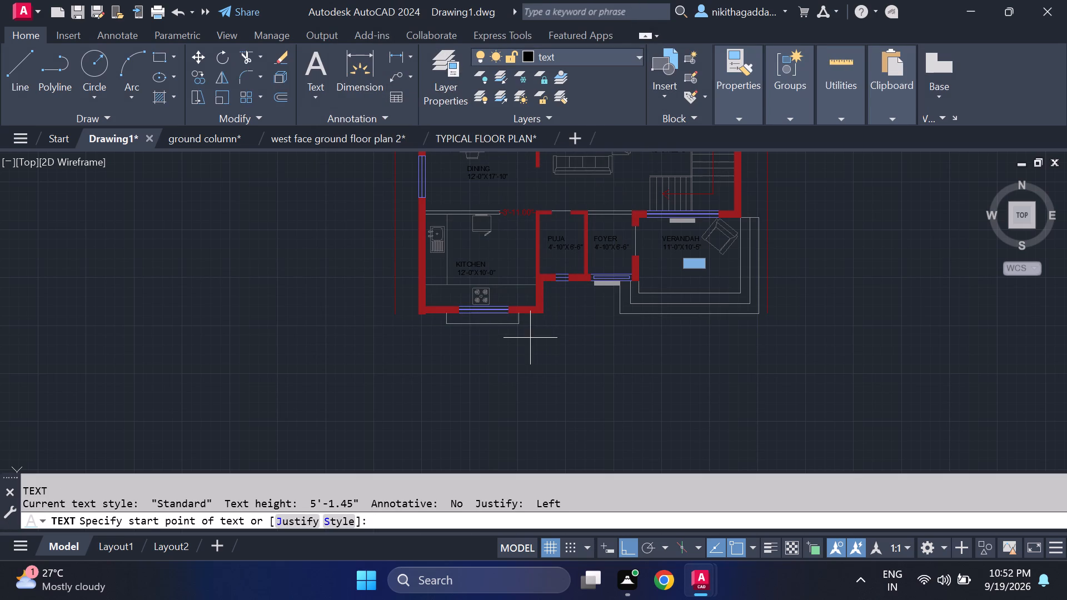
click(530, 338)
click(537, 359)
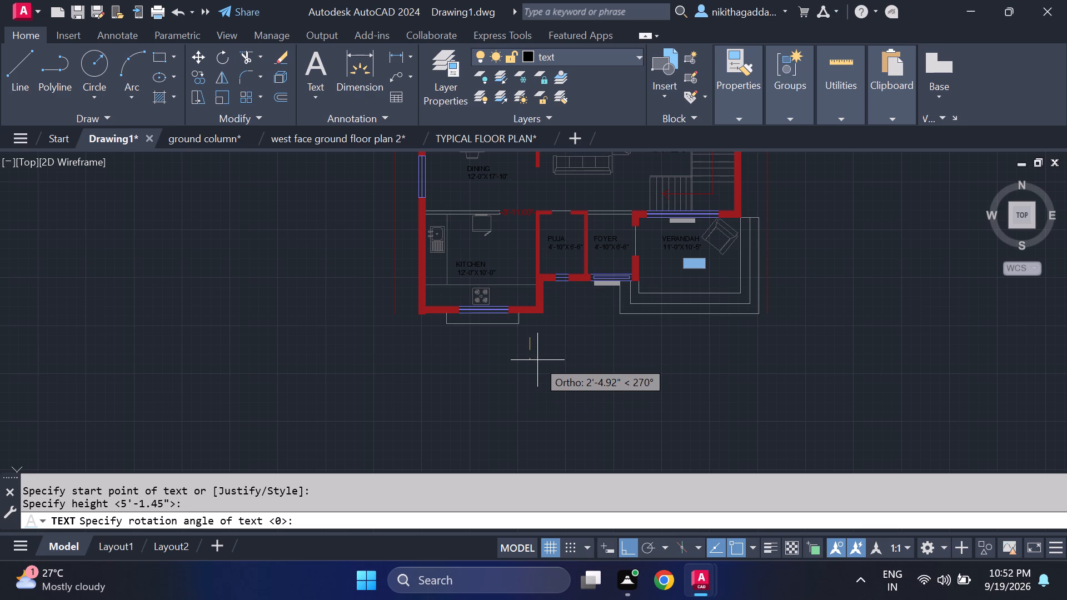
key(0)
key(Return)
text(GR)
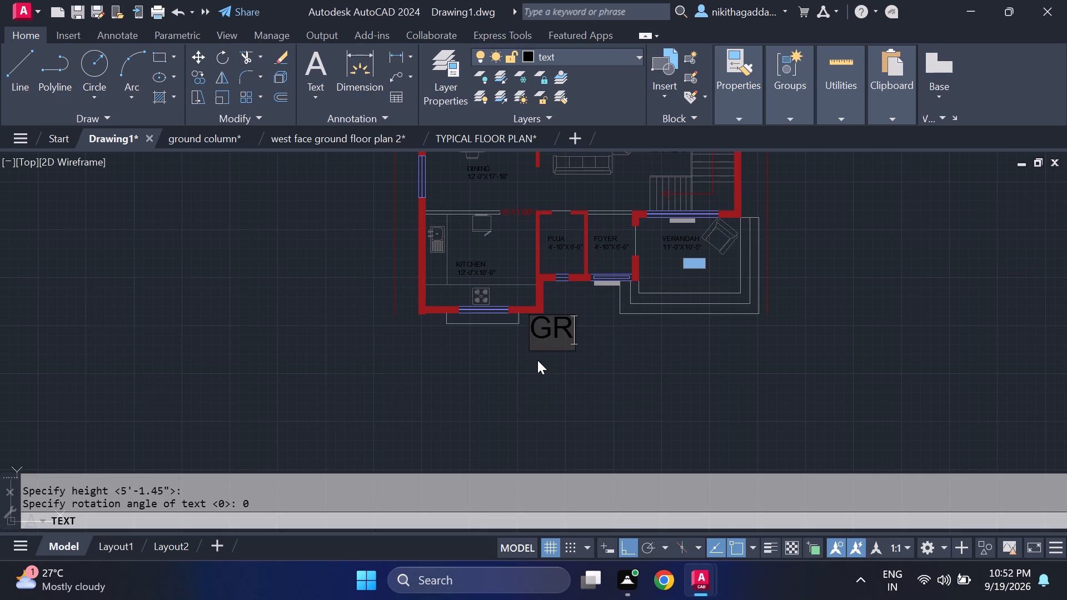
text(OUND FLOOR PLAN)
key(Return)
key(Return)
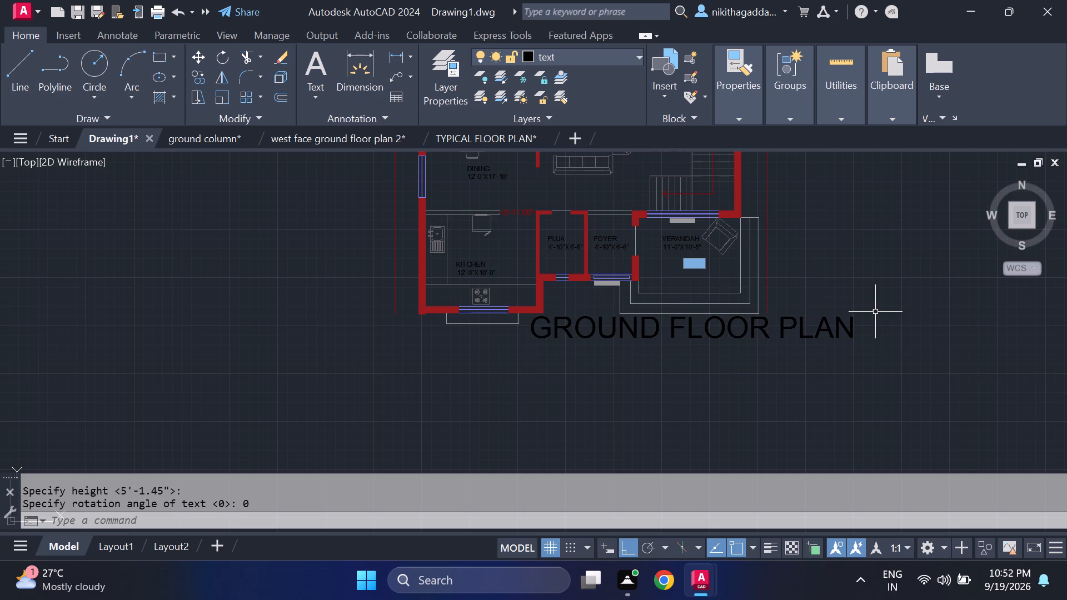
Move the GROUND FLOOR PLAN title diagonally to clear space below the kitchen, with Ortho turned off.
drag(871, 311, 832, 332)
click(810, 352)
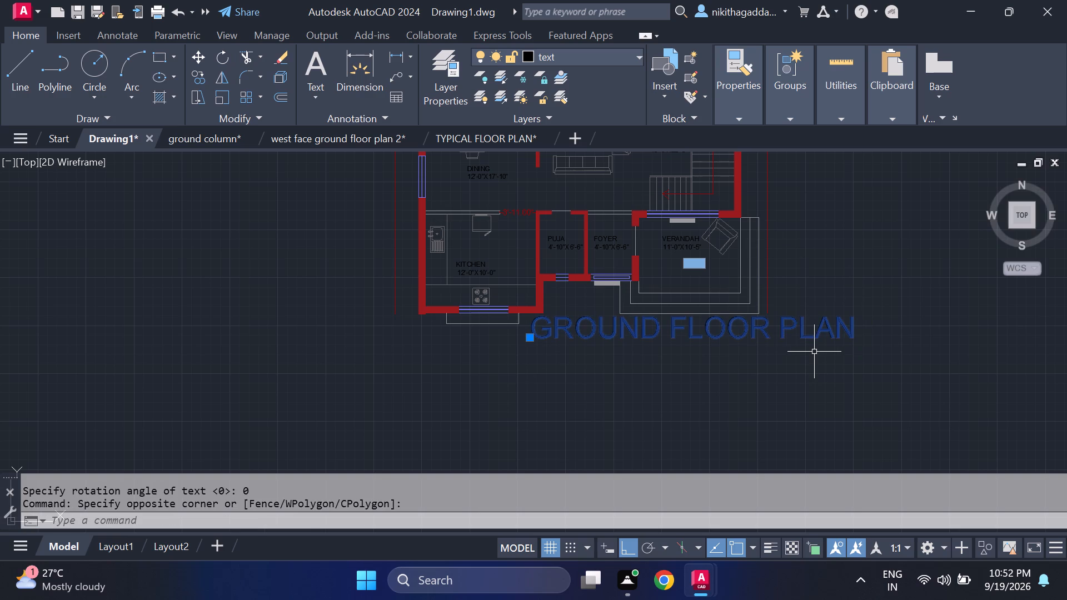
key(m)
key(Return)
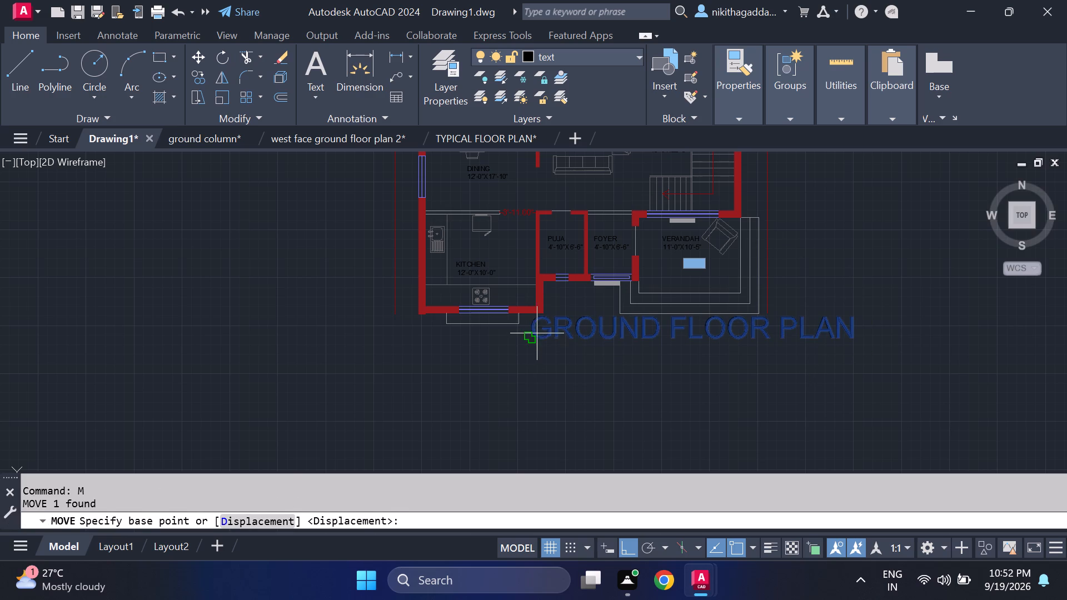
click(537, 333)
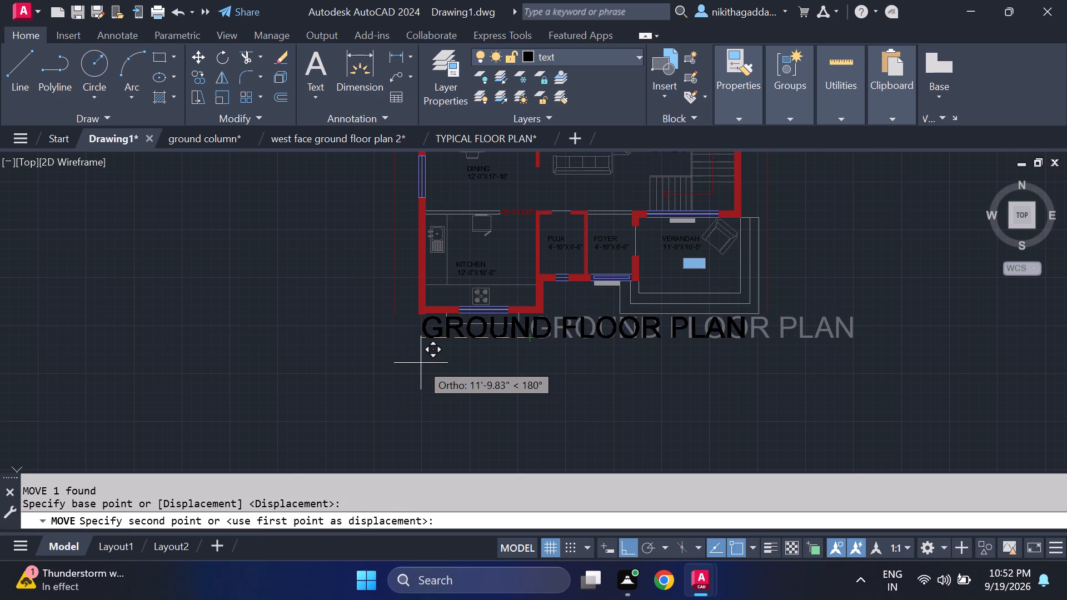
key(F8)
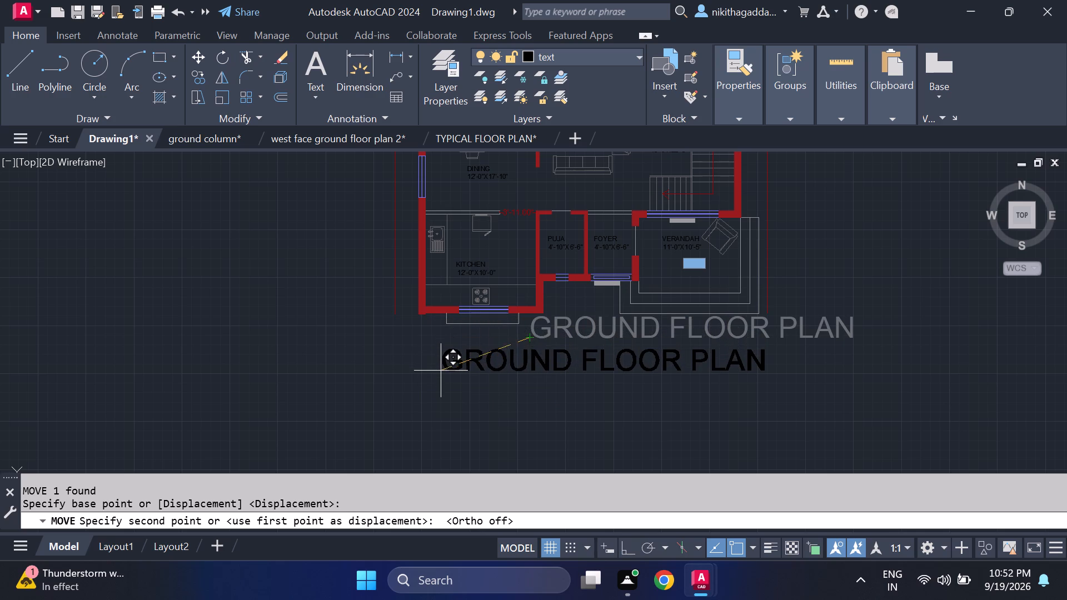
click(441, 371)
Scale the GROUND FLOOR PLAN title down freehand from its insertion point, to roughly two-thirds of its size.
drag(709, 338, 613, 368)
click(520, 394)
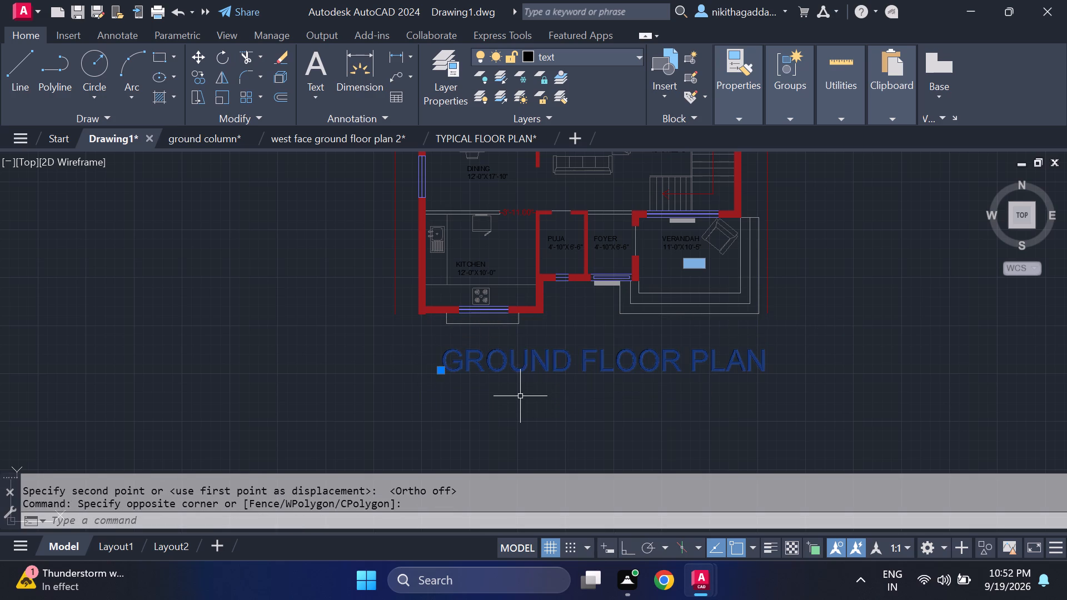
text(SCALE)
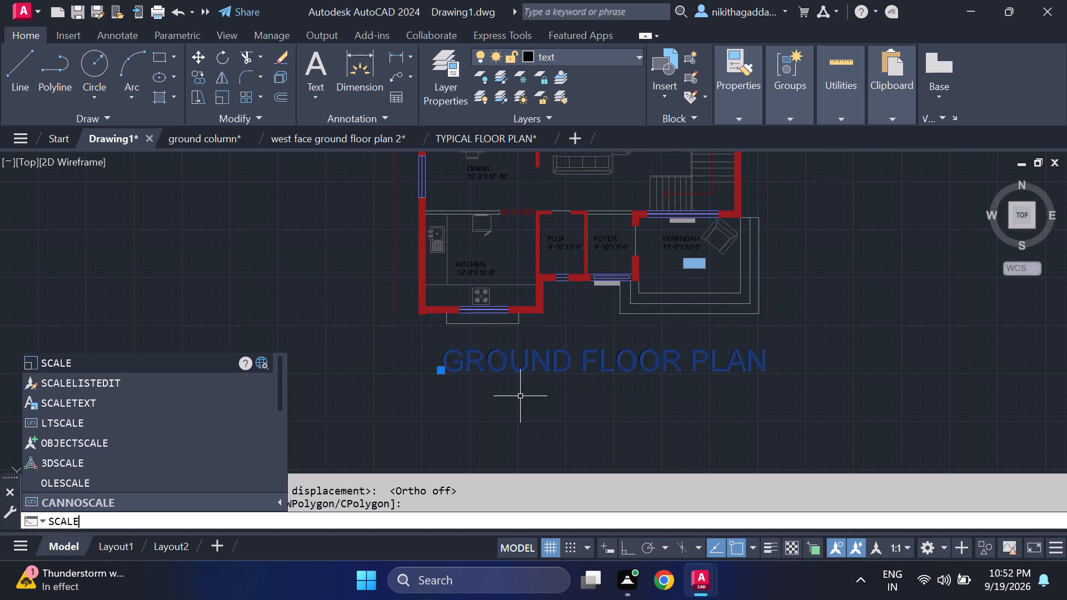
key(Return)
click(433, 367)
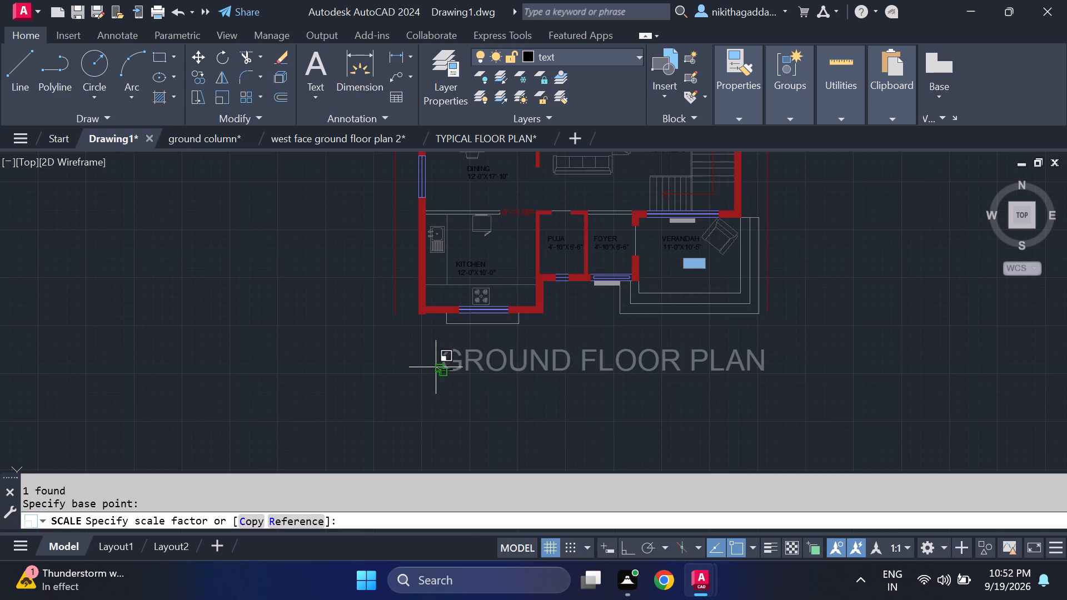
click(542, 358)
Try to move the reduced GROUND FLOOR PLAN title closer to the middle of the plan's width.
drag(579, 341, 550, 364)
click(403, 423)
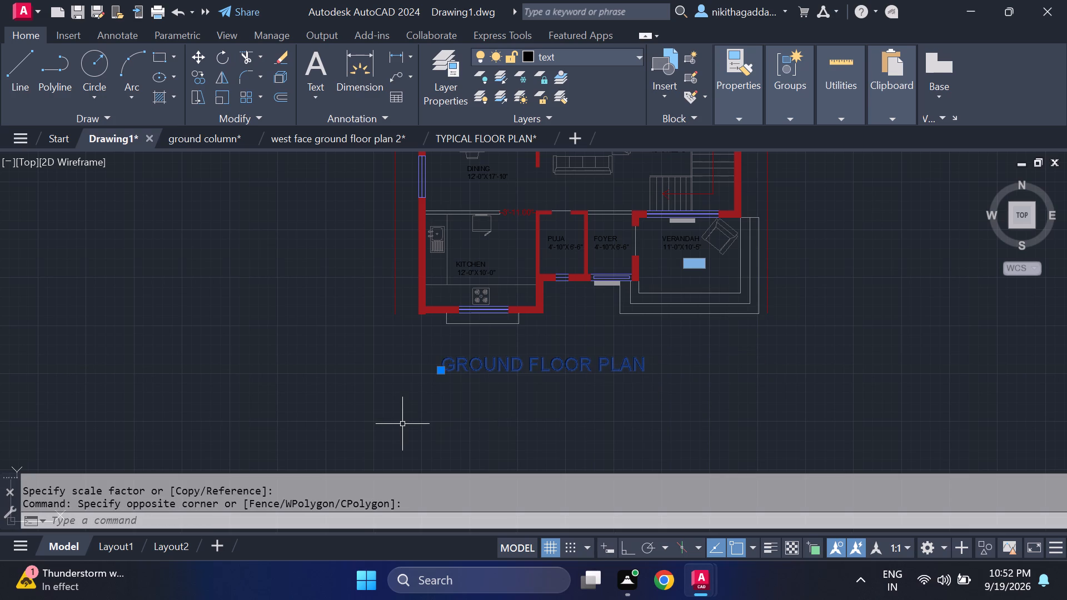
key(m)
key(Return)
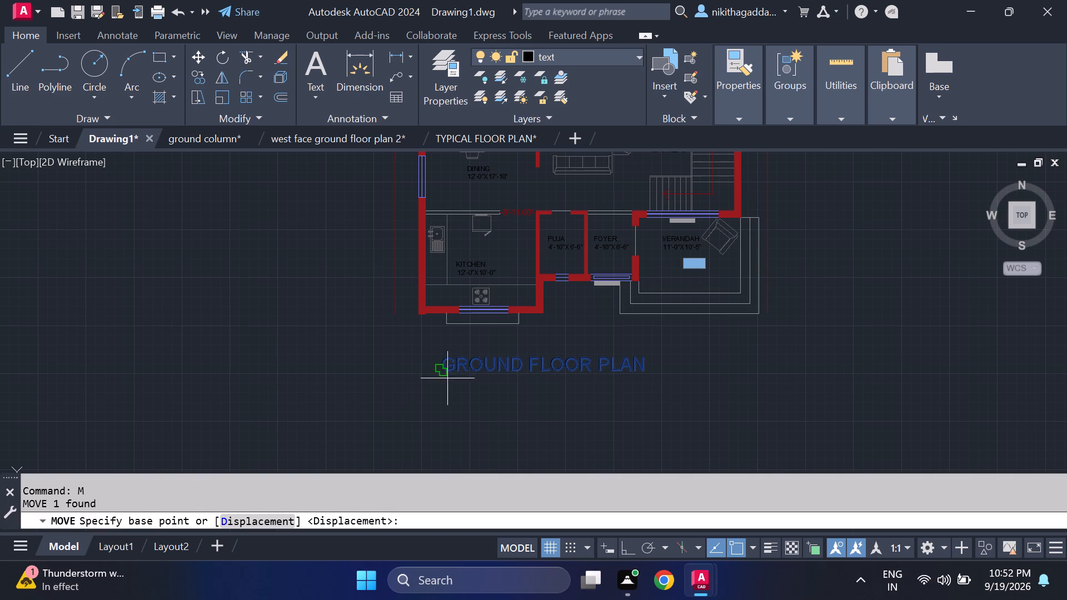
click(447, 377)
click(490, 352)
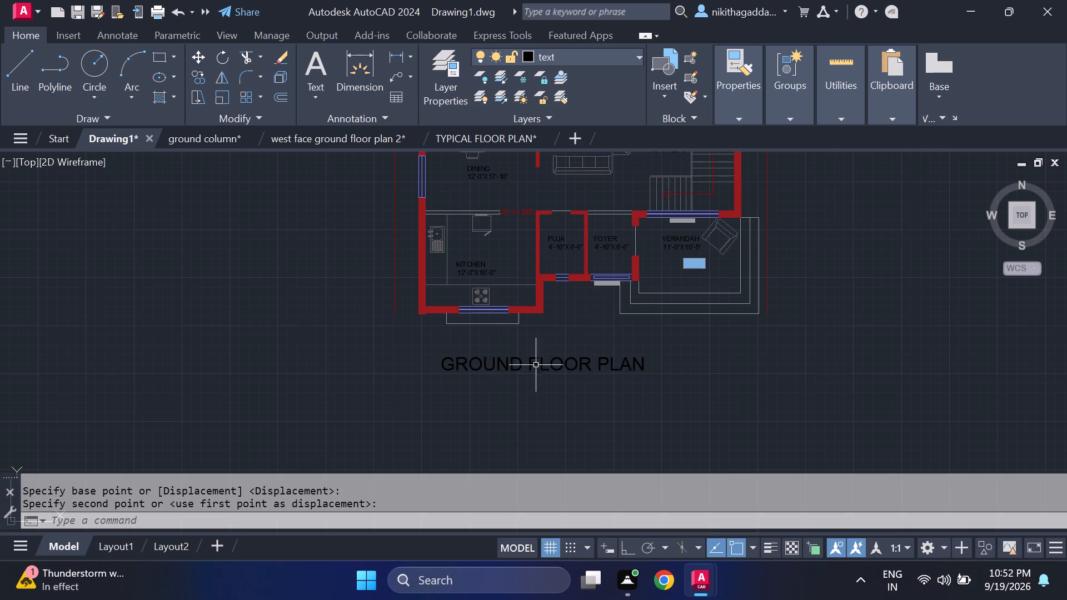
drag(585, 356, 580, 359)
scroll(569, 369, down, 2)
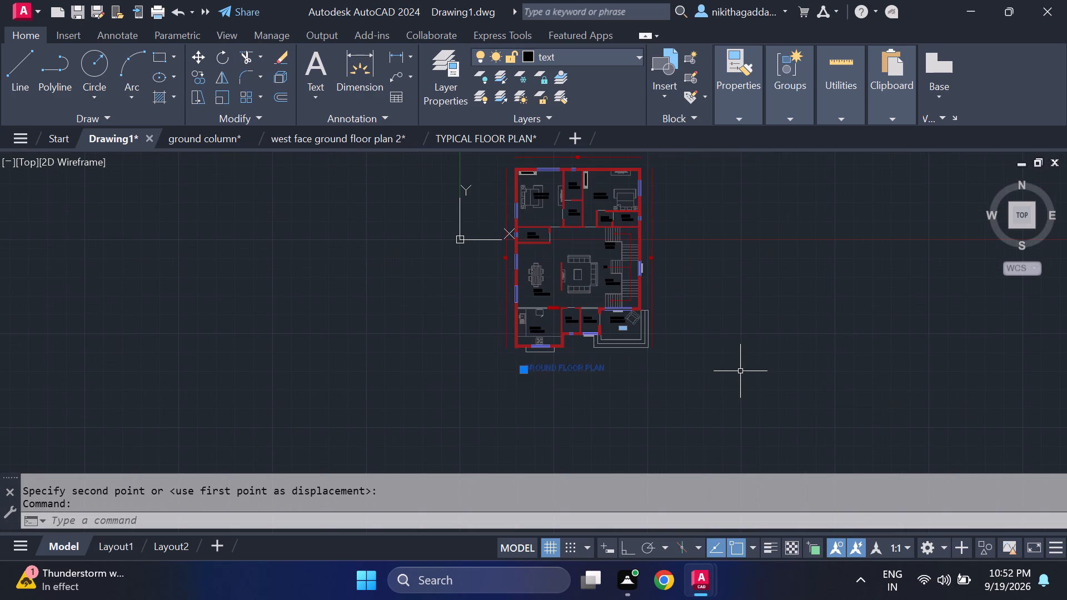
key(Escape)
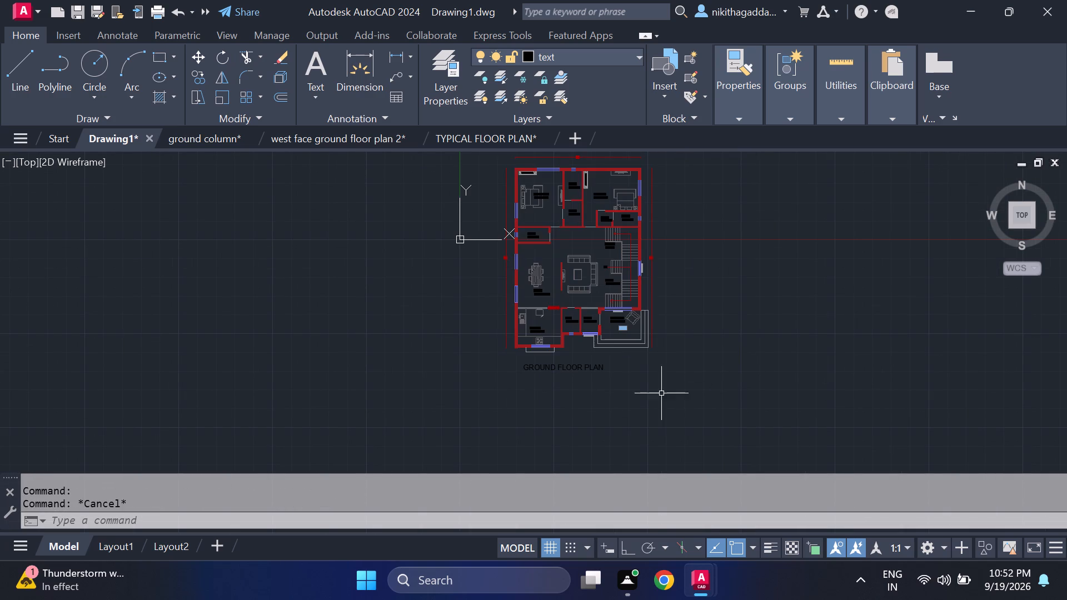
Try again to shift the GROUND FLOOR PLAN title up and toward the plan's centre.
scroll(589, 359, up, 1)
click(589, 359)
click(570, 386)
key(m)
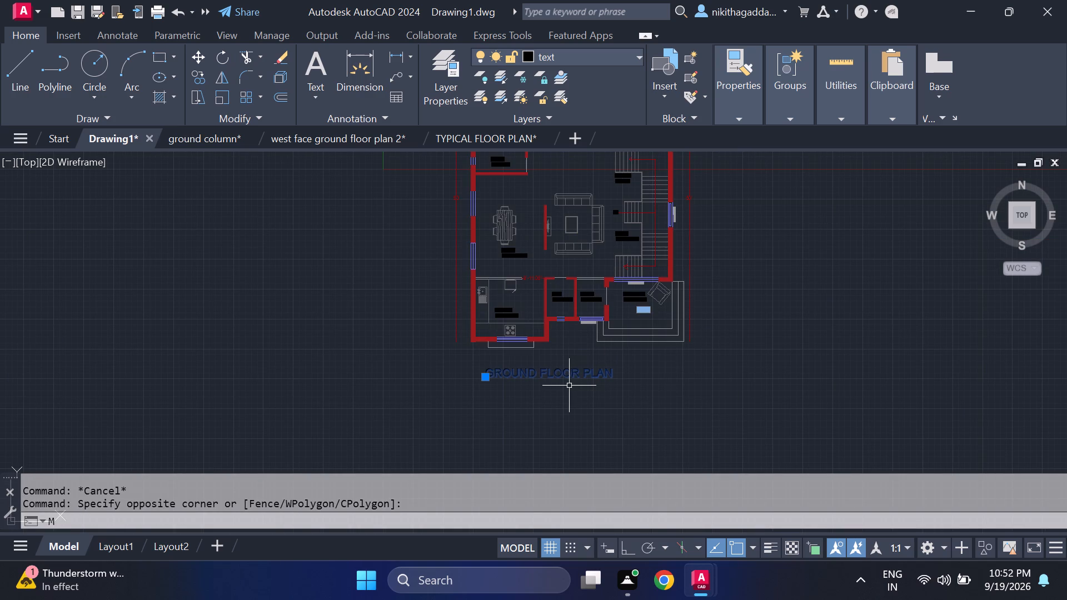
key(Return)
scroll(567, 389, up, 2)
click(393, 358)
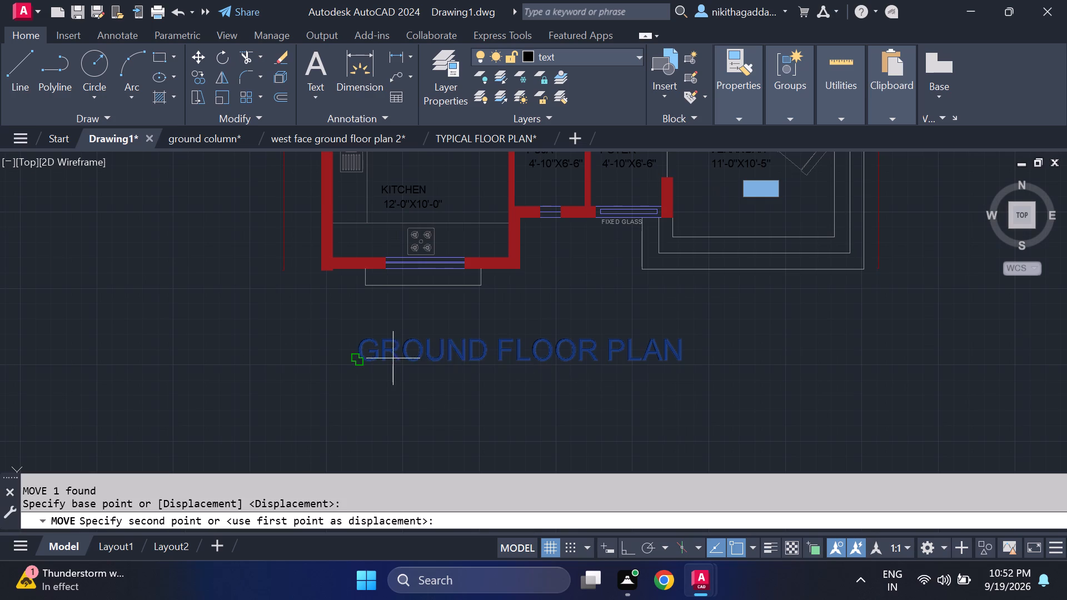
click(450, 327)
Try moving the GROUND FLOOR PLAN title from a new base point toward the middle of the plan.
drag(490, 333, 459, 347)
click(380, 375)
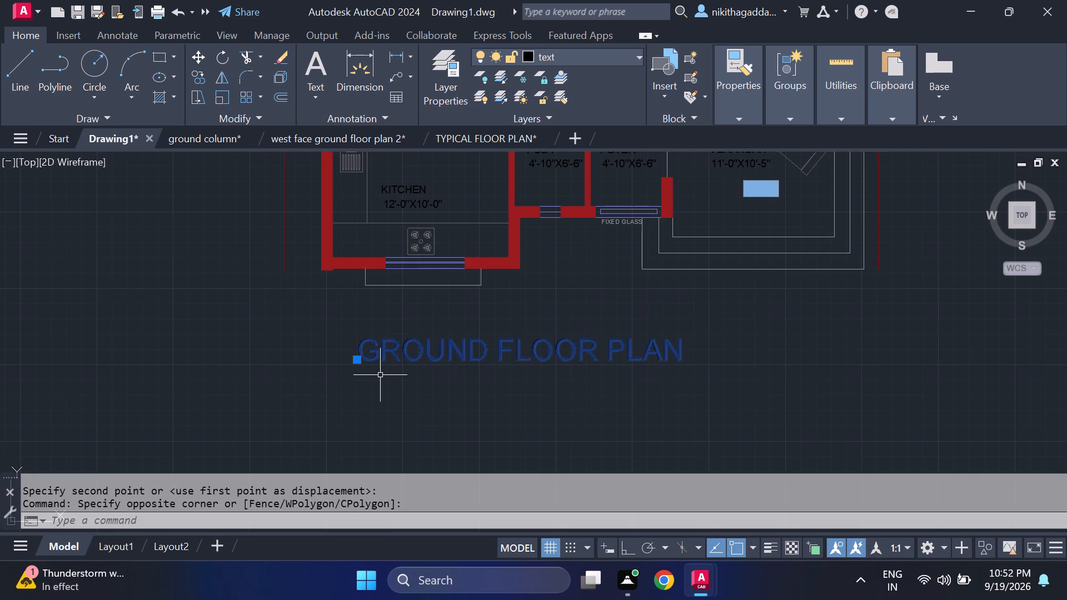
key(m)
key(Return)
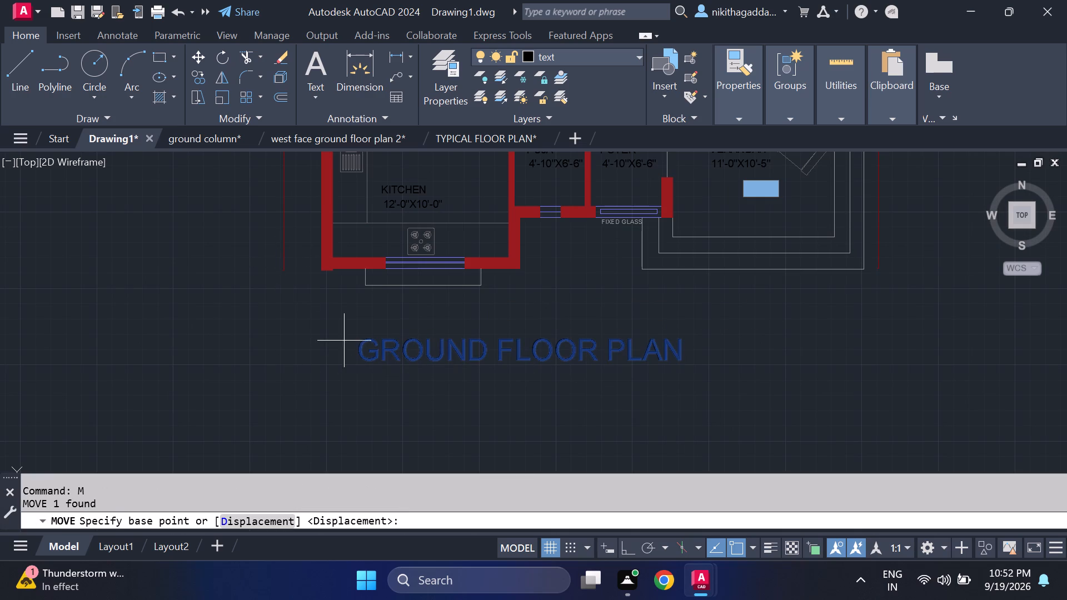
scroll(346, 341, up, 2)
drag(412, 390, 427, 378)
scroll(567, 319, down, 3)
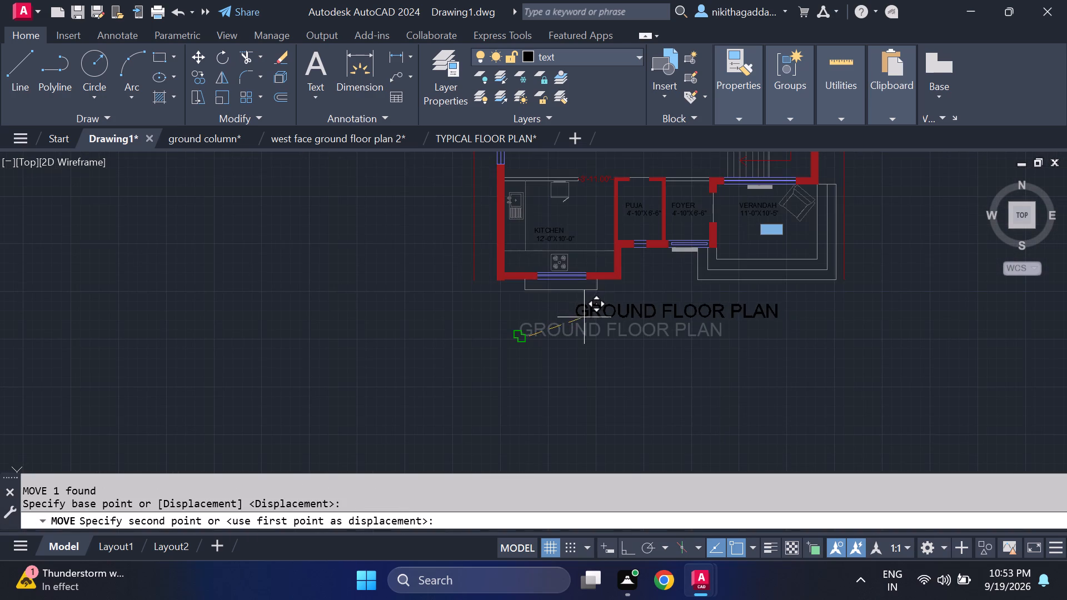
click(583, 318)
Move the GROUND FLOOR PLAN title up and across so it sits centred just beneath the plan.
click(585, 317)
click(529, 356)
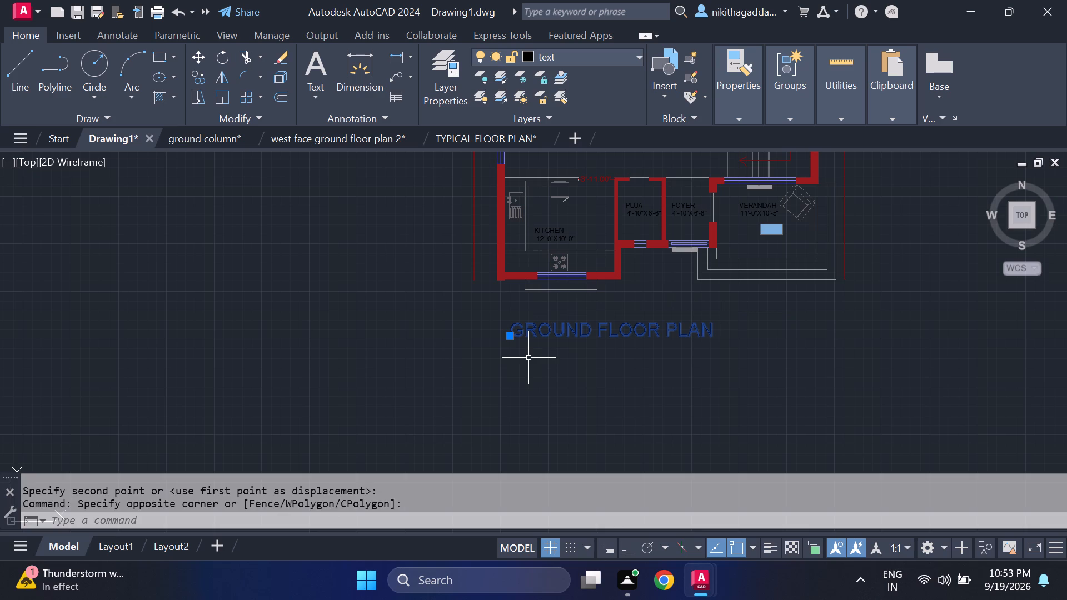
key(m)
key(Return)
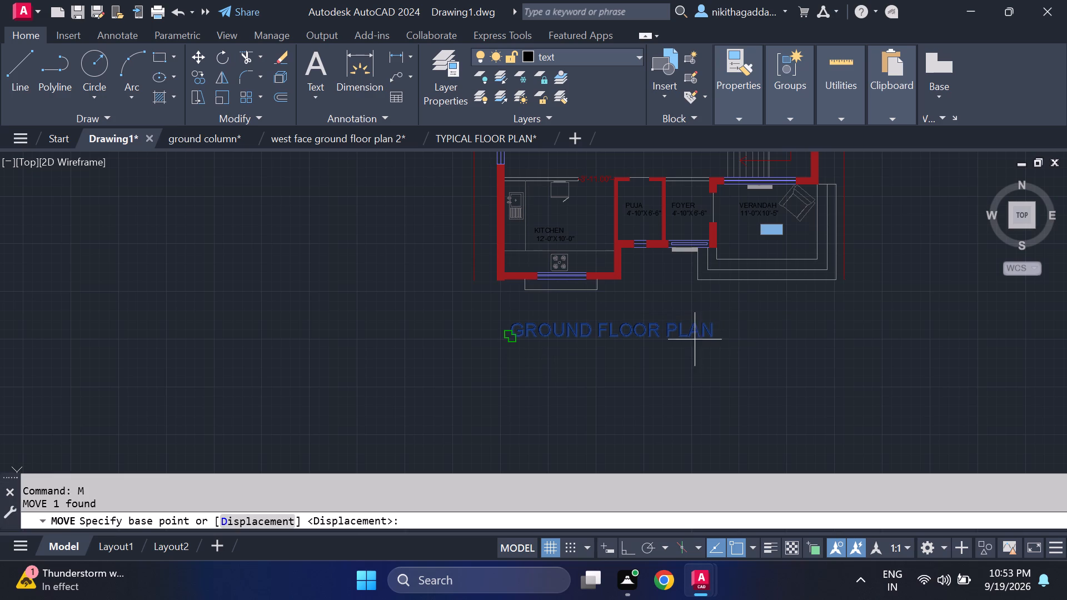
click(695, 336)
scroll(565, 324, up, 3)
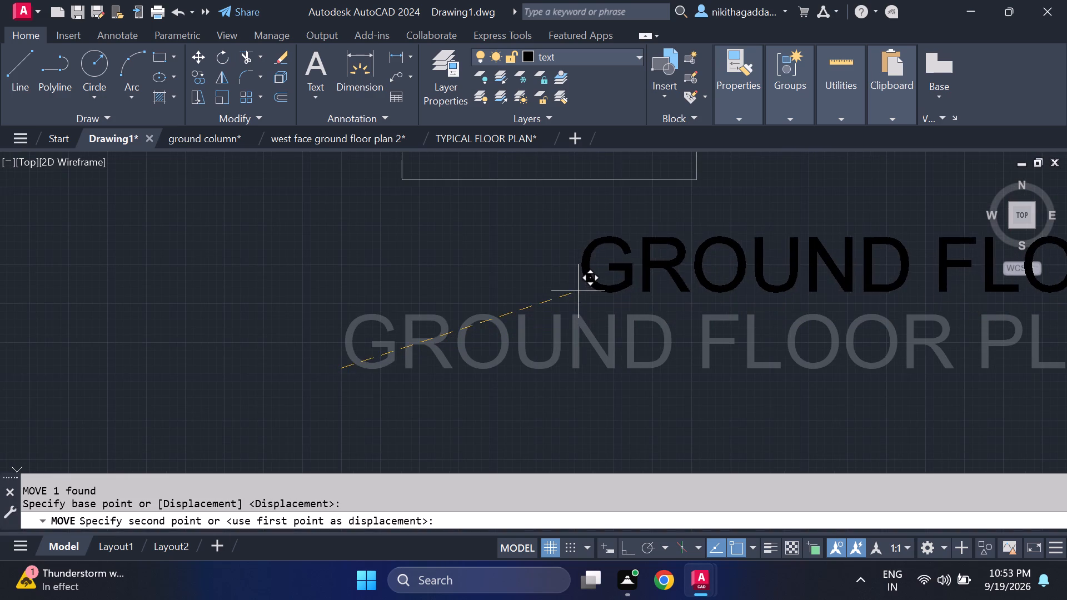
middle_drag(590, 281, 512, 326)
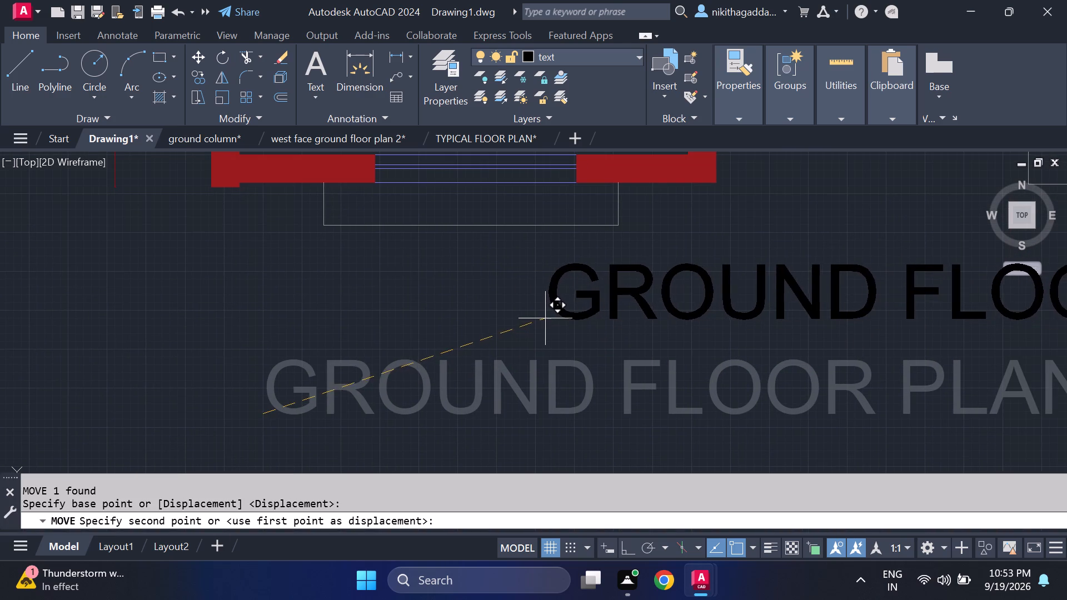
click(515, 328)
Examine the whole floor plan, including the living area, staircase, verandah and title placement.
scroll(647, 308, down, 4)
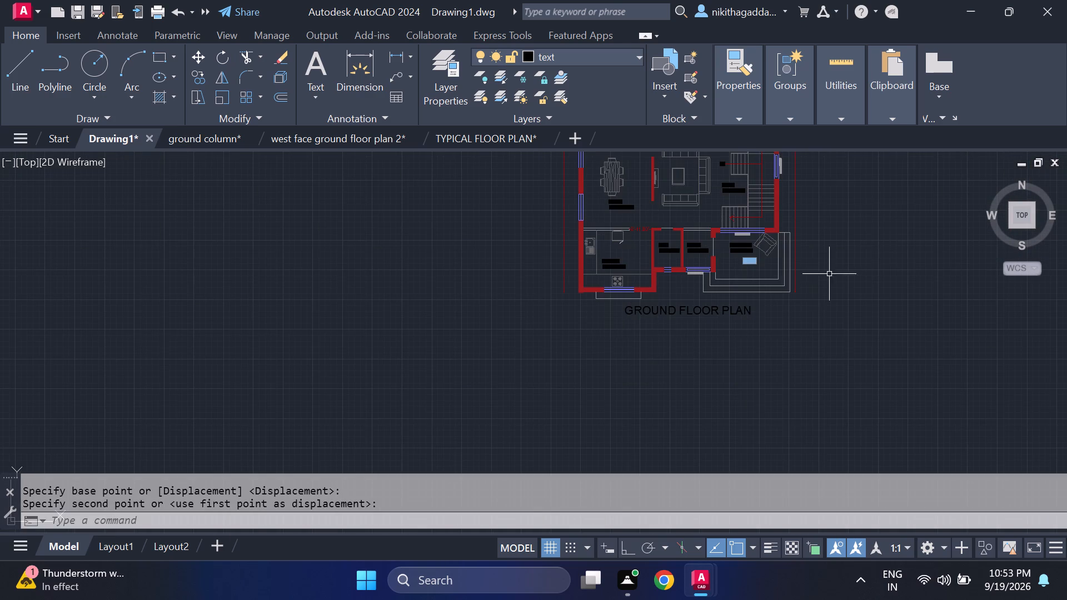
scroll(825, 279, down, 1)
middle_drag(903, 281, 901, 304)
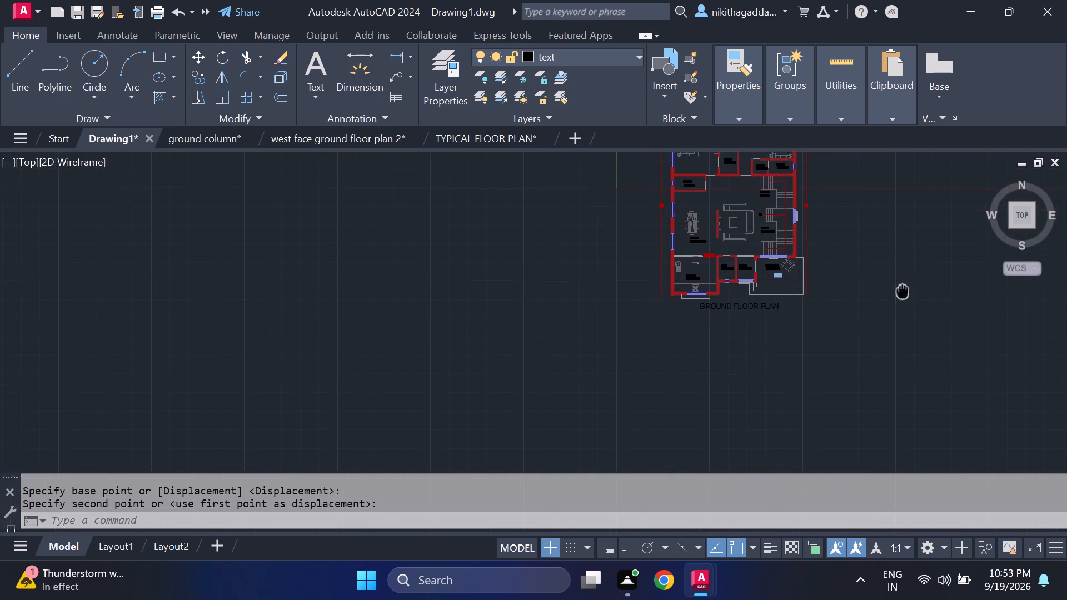
middle_drag(901, 304, 710, 368)
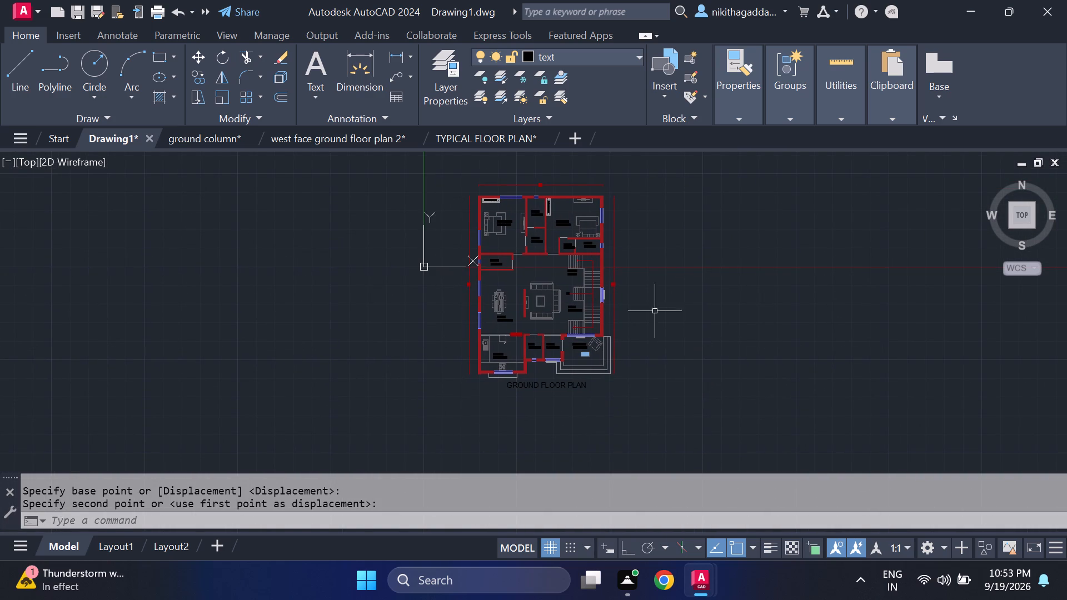
scroll(605, 271, up, 1)
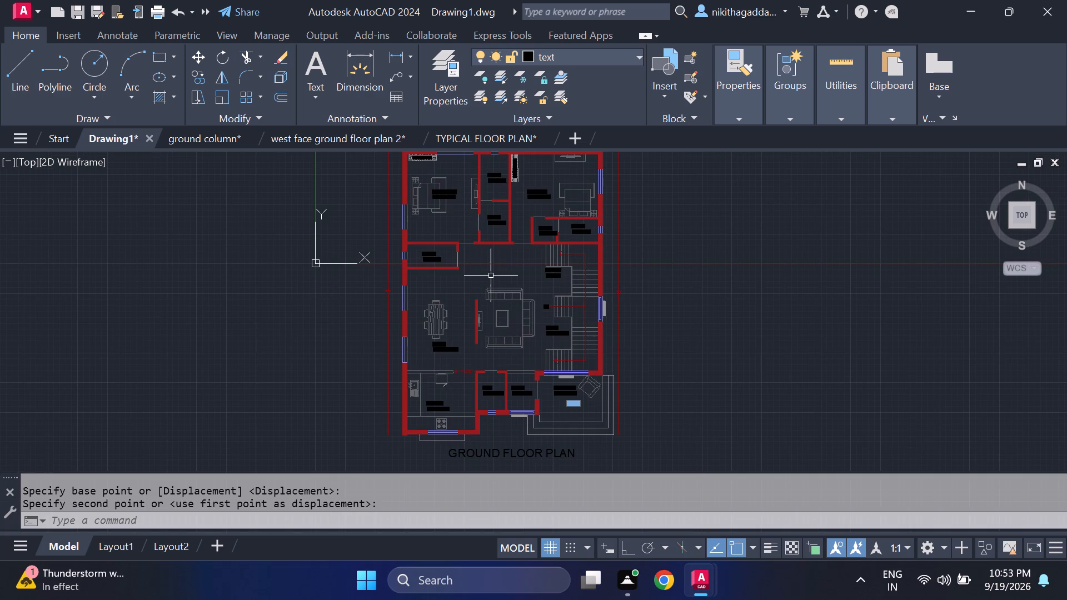
middle_drag(492, 272, 506, 348)
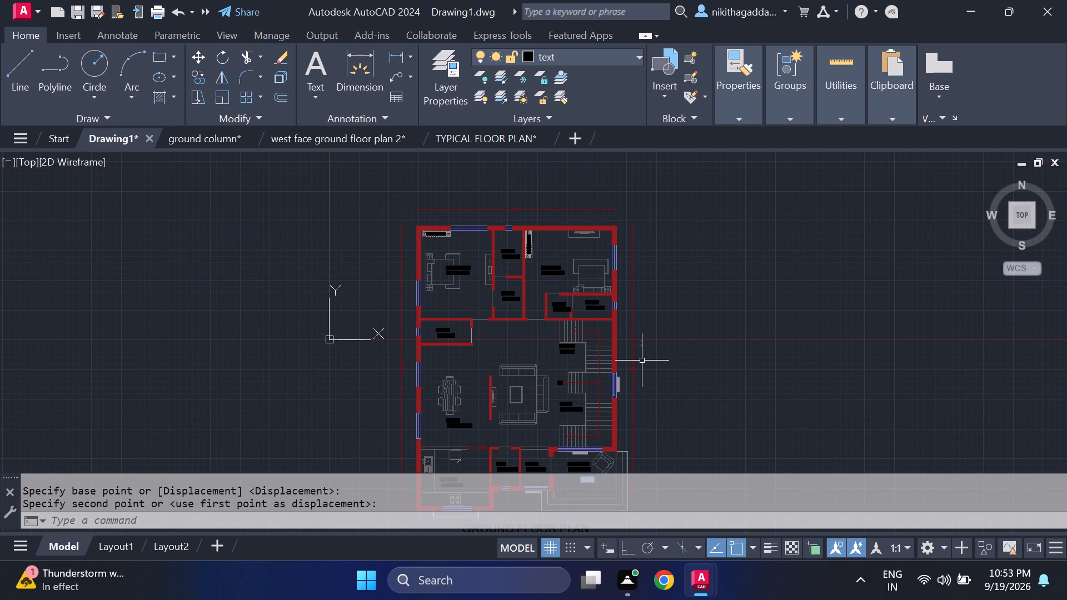
middle_drag(637, 353, 631, 263)
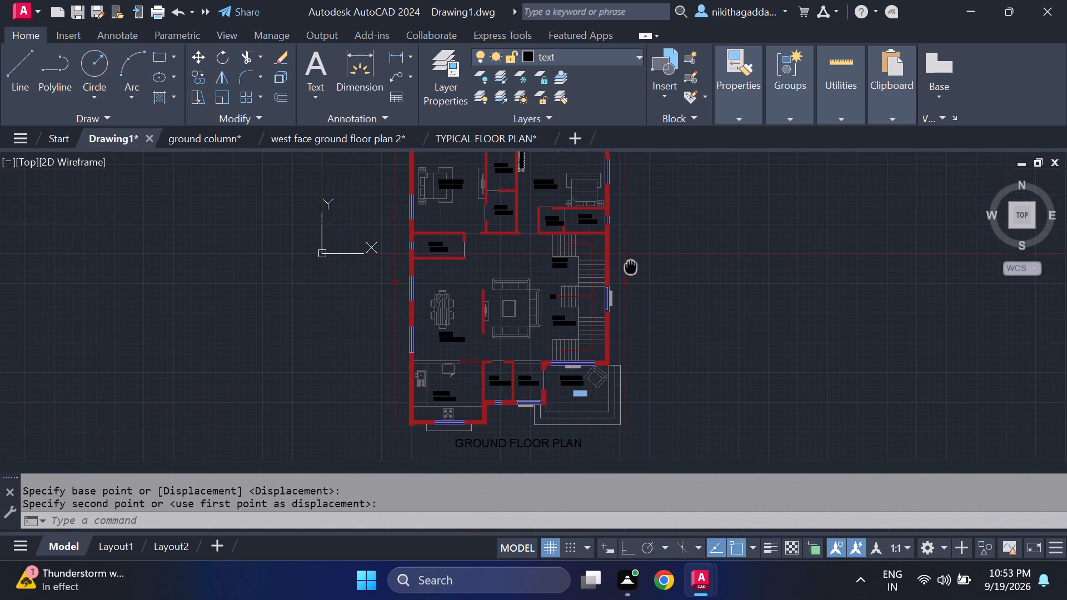
middle_drag(631, 263, 641, 265)
middle_click(641, 265)
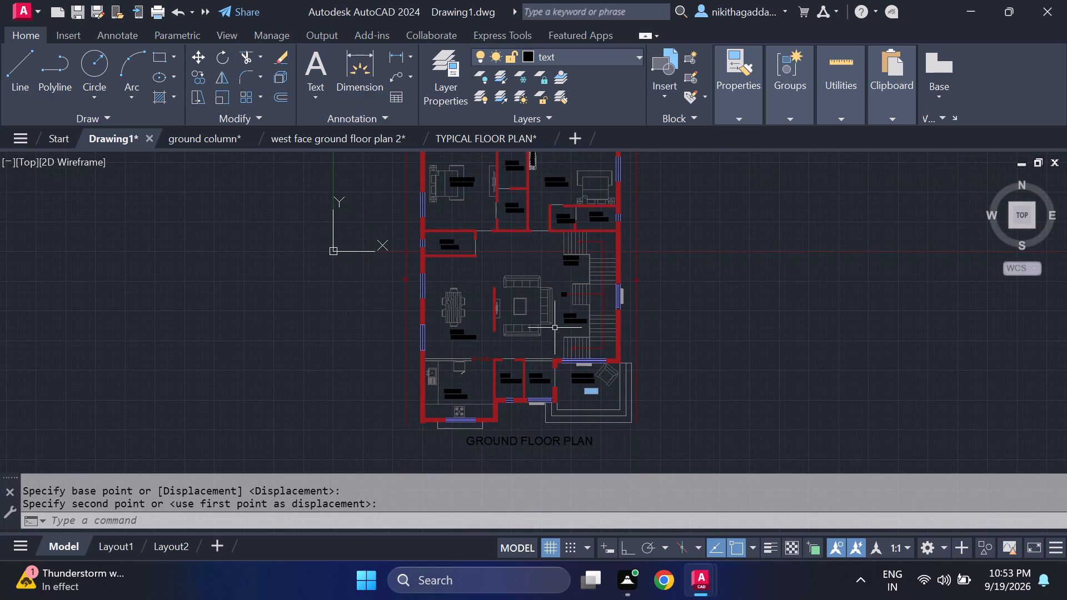
scroll(556, 327, up, 1)
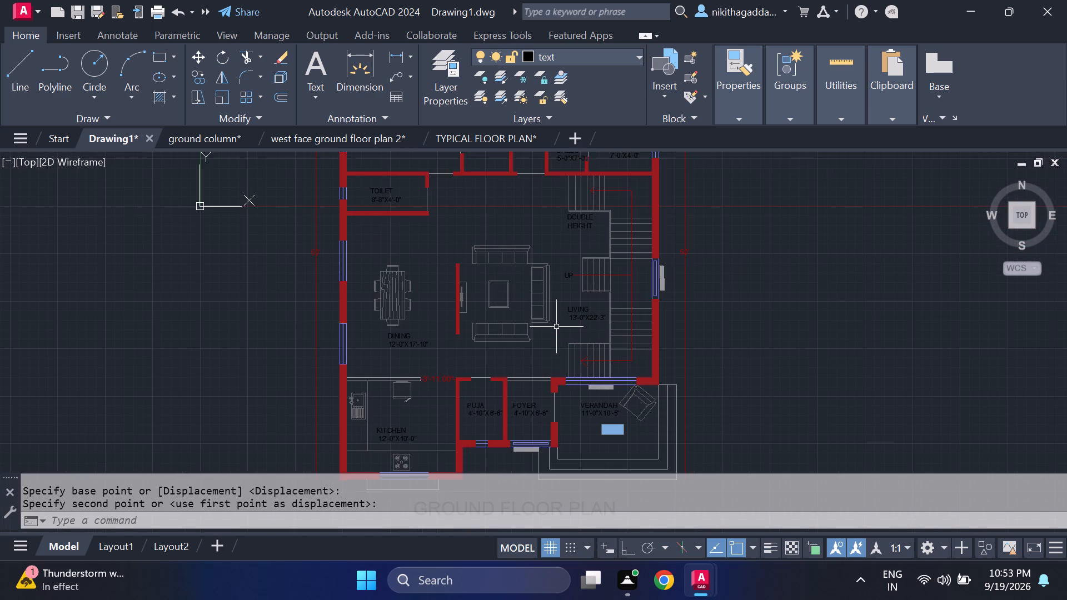
middle_drag(583, 381, 591, 284)
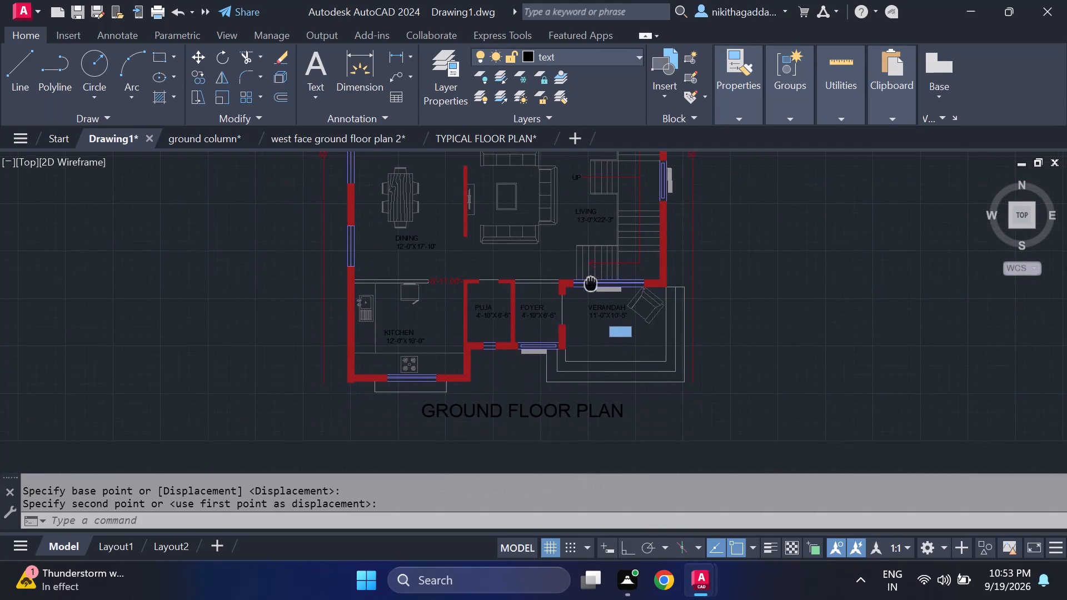
middle_drag(591, 284, 584, 317)
middle_drag(584, 315, 584, 336)
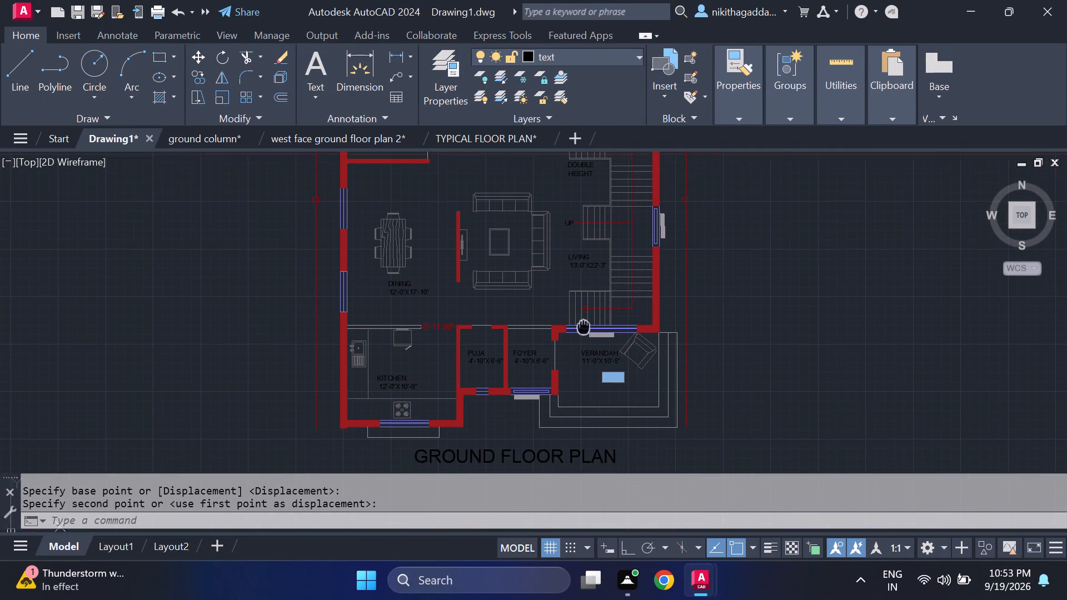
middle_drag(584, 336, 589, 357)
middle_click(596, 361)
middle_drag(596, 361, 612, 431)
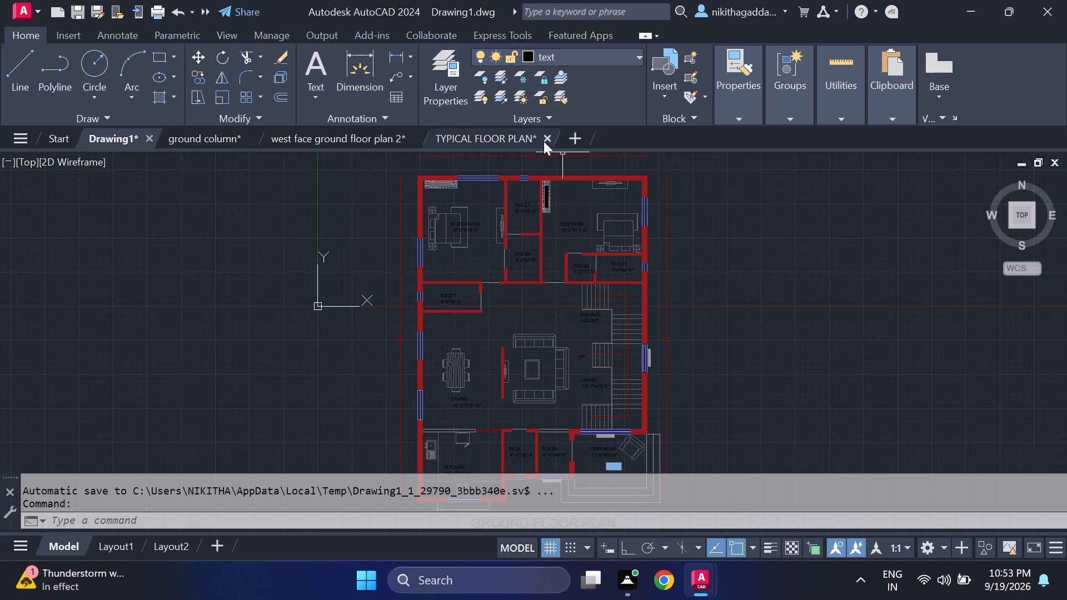
Close the TYPICAL FLOOR PLAN drawing without saving, and close the west face ground floor plan 2 and ground column drawings.
click(546, 137)
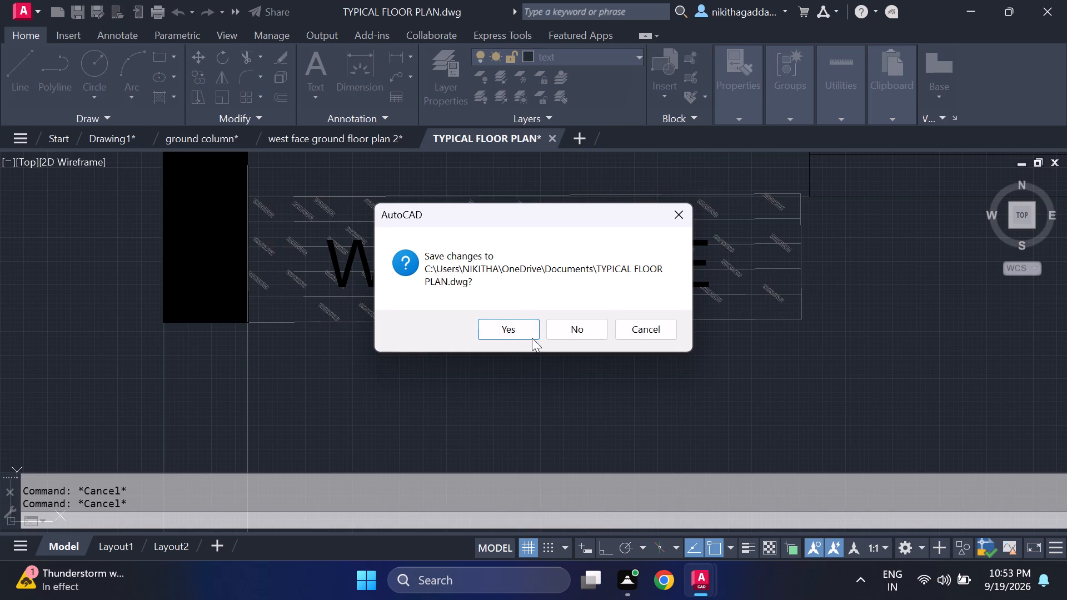
click(549, 330)
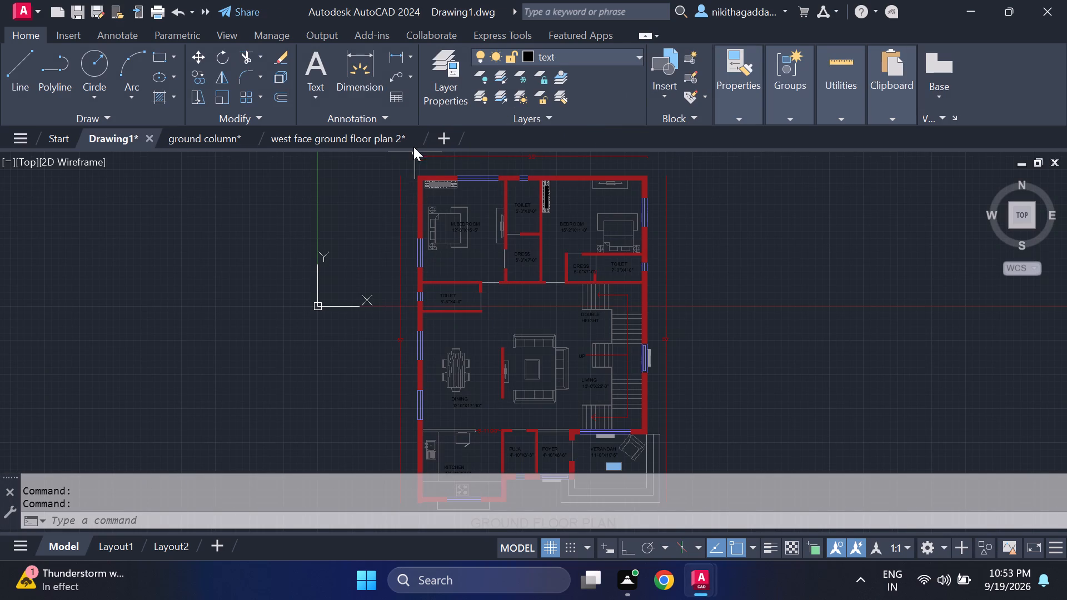
click(414, 136)
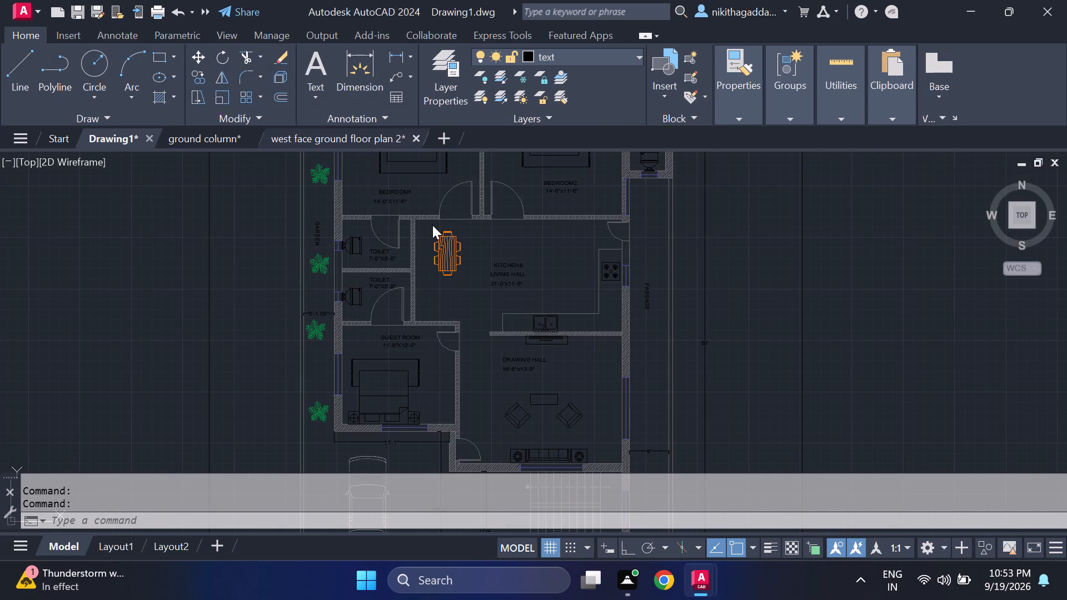
click(521, 321)
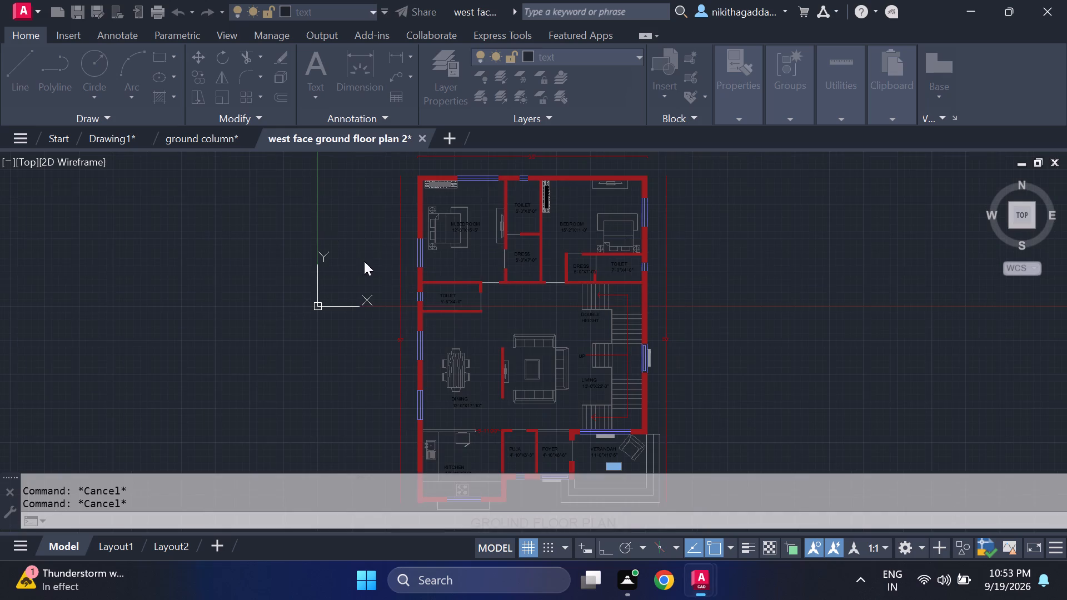
click(254, 136)
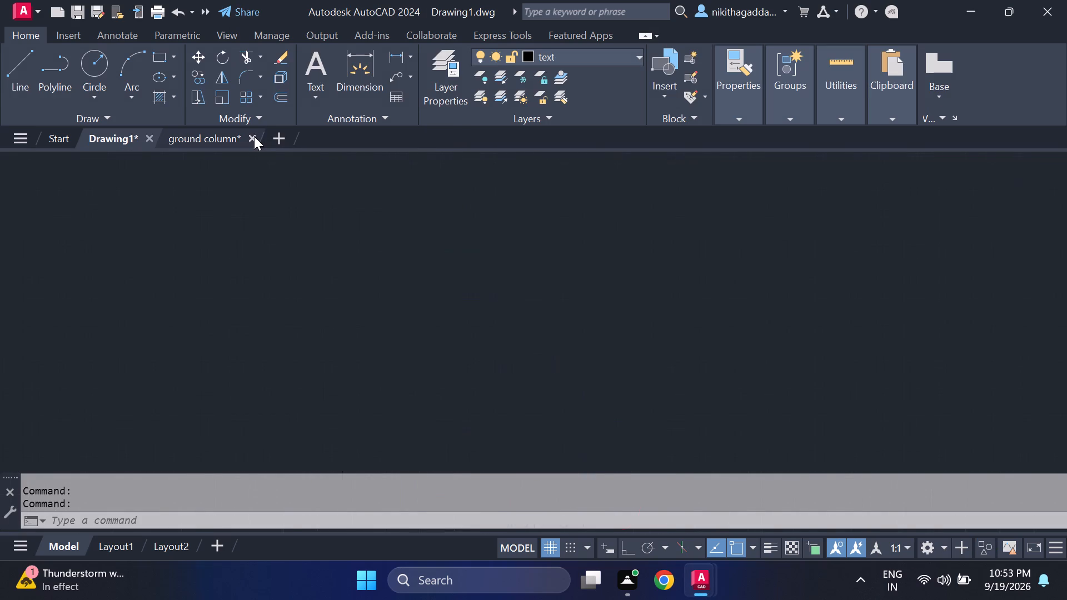
click(600, 324)
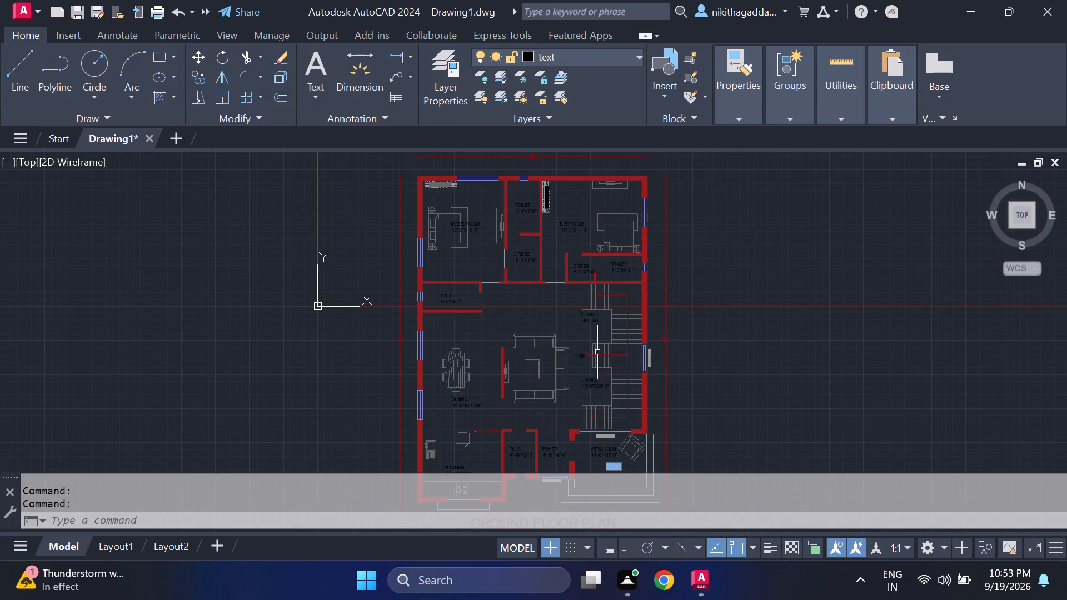
Make walls the current layer.
scroll(597, 352, up, 2)
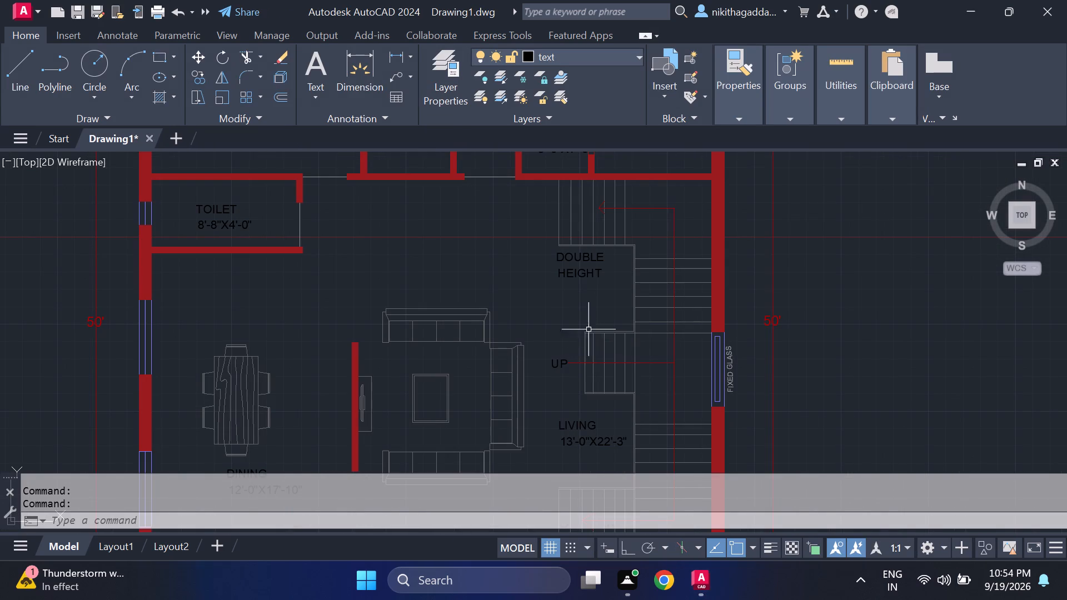
click(635, 56)
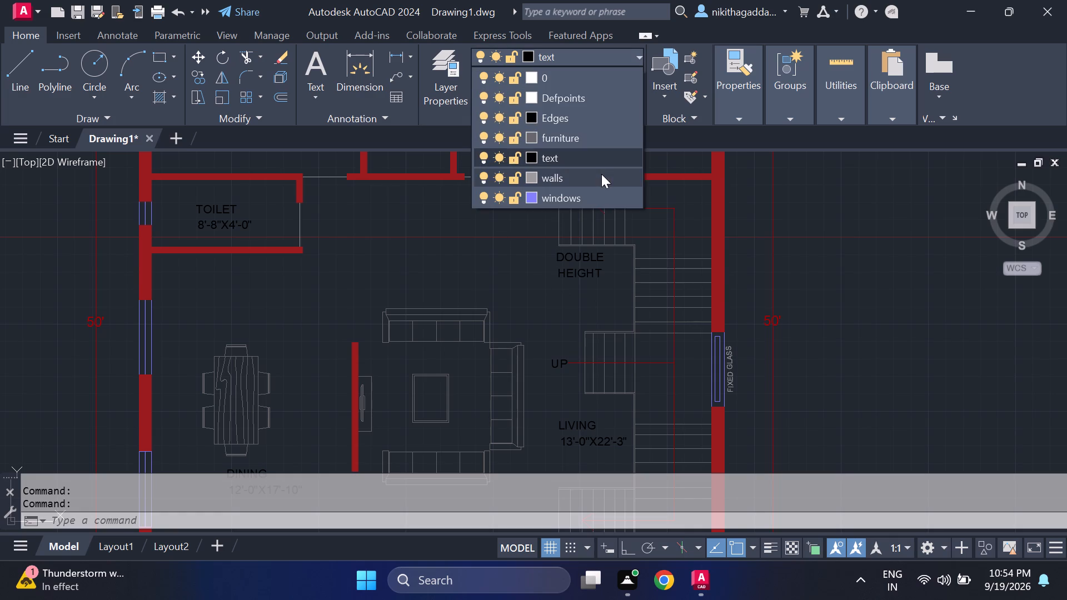
click(590, 184)
Draw a three-sided orthogonal line outline around the living seating, from the upper stair flight's corner to the lower flight's corner.
middle_drag(556, 364, 556, 346)
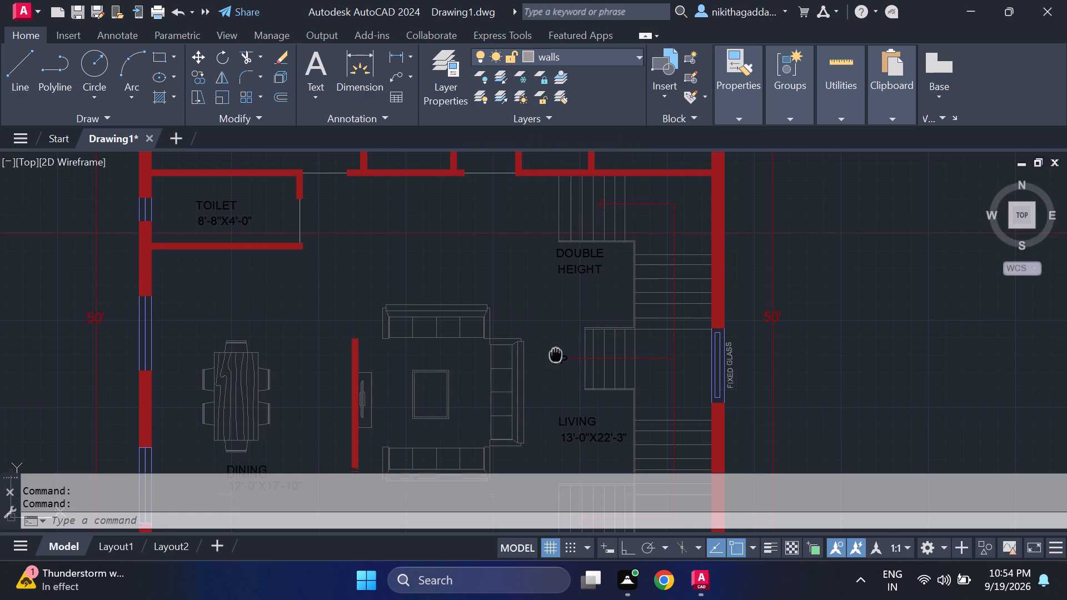
middle_drag(556, 346, 579, 279)
key(l)
key(Return)
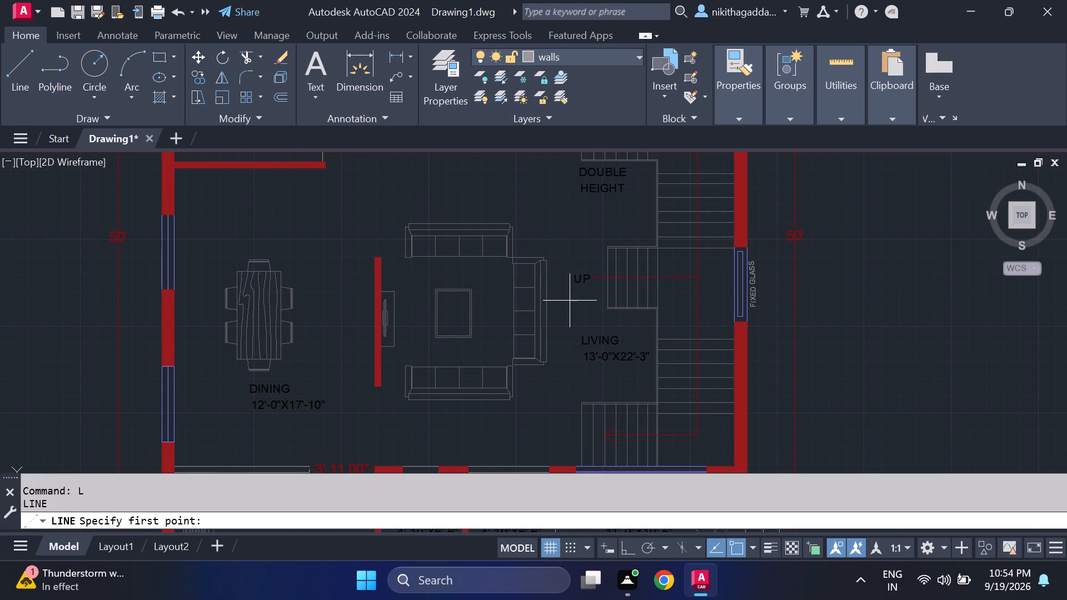
scroll(567, 298, up, 1)
middle_drag(565, 295, 584, 370)
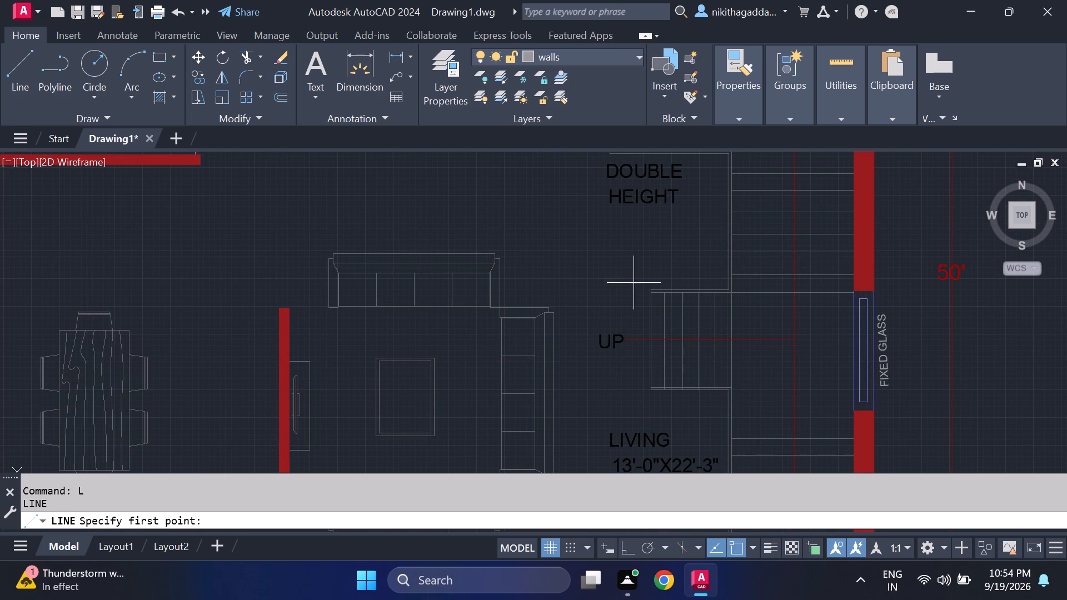
middle_drag(607, 281, 619, 348)
scroll(622, 213, up, 2)
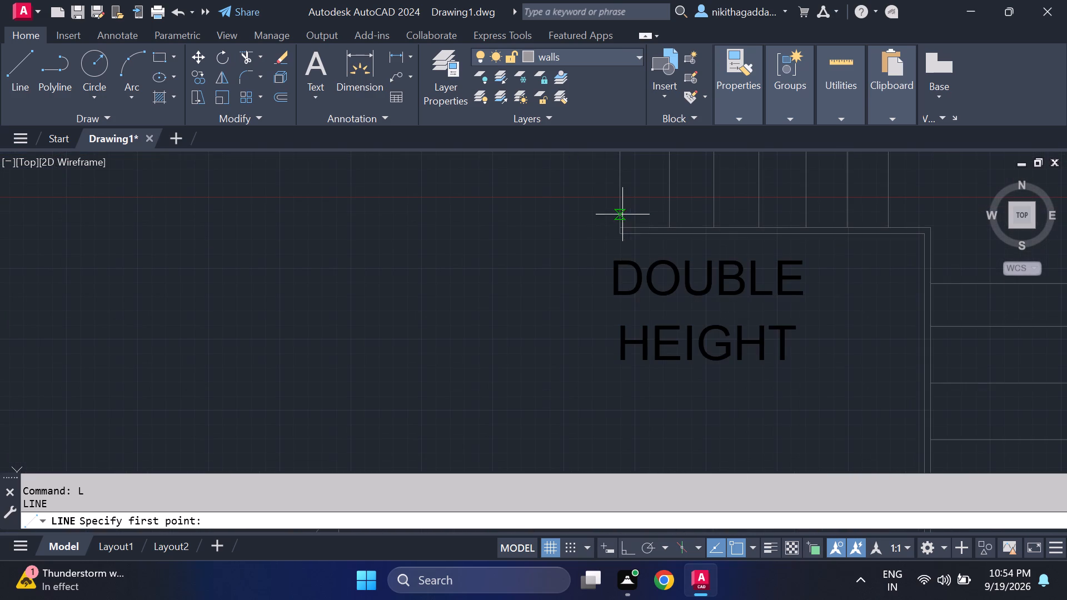
click(621, 225)
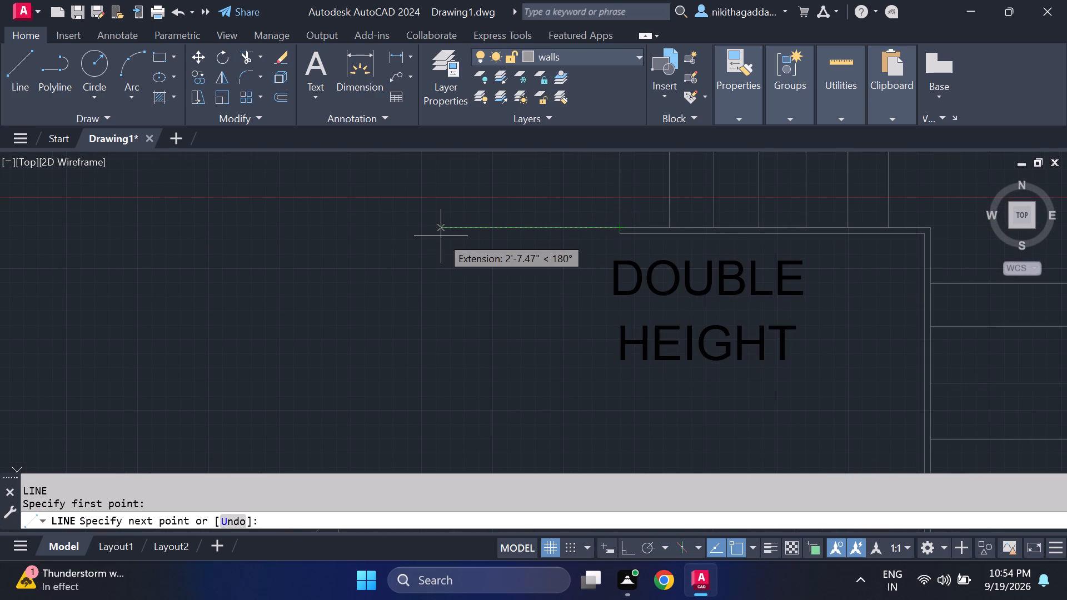
key(F8)
scroll(415, 231, down, 3)
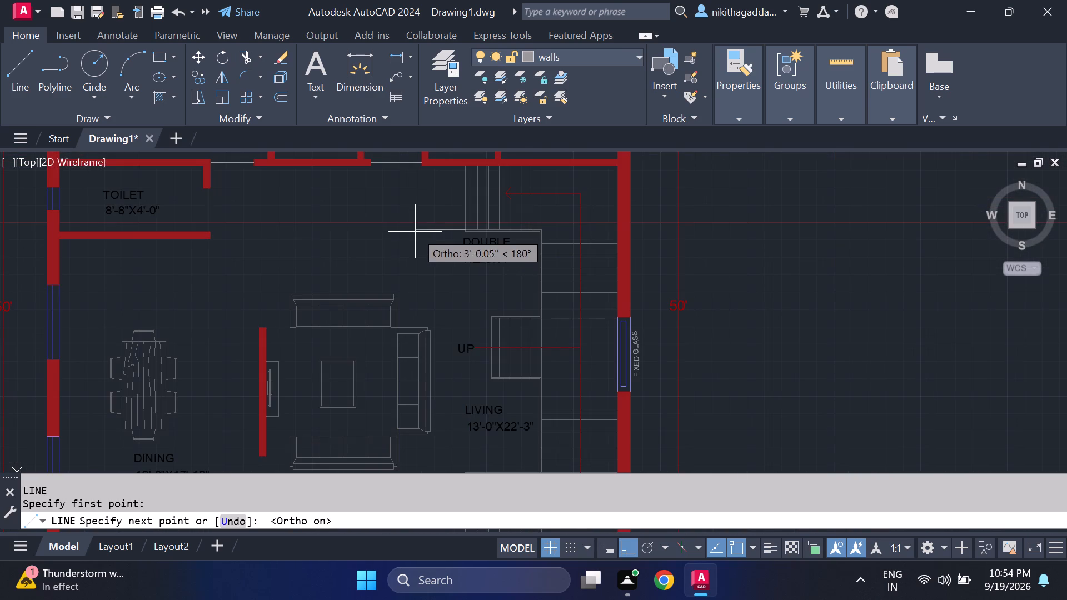
scroll(278, 220, up, 1)
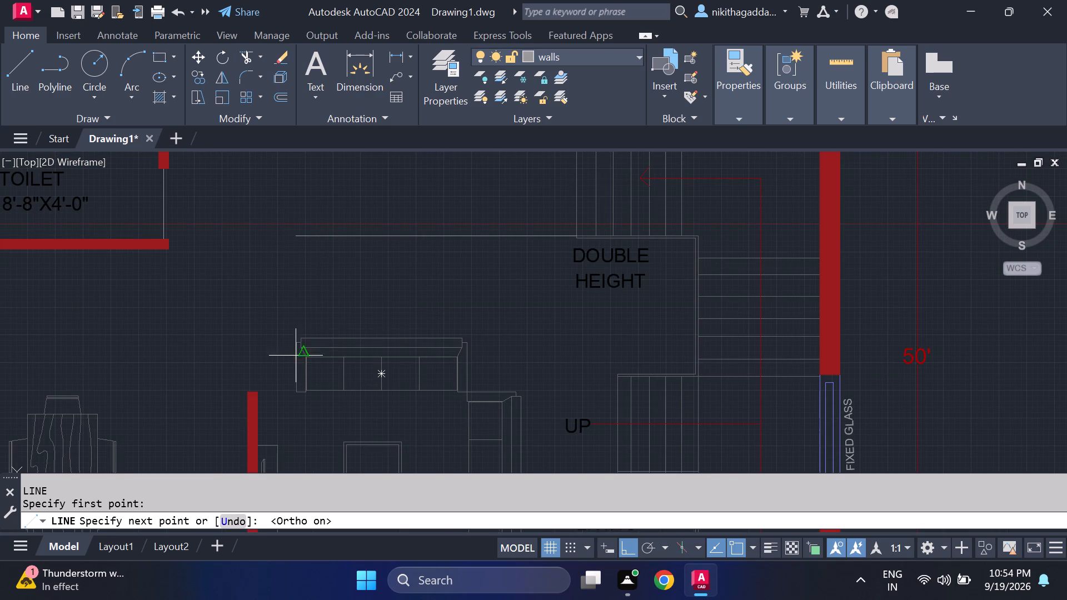
click(285, 232)
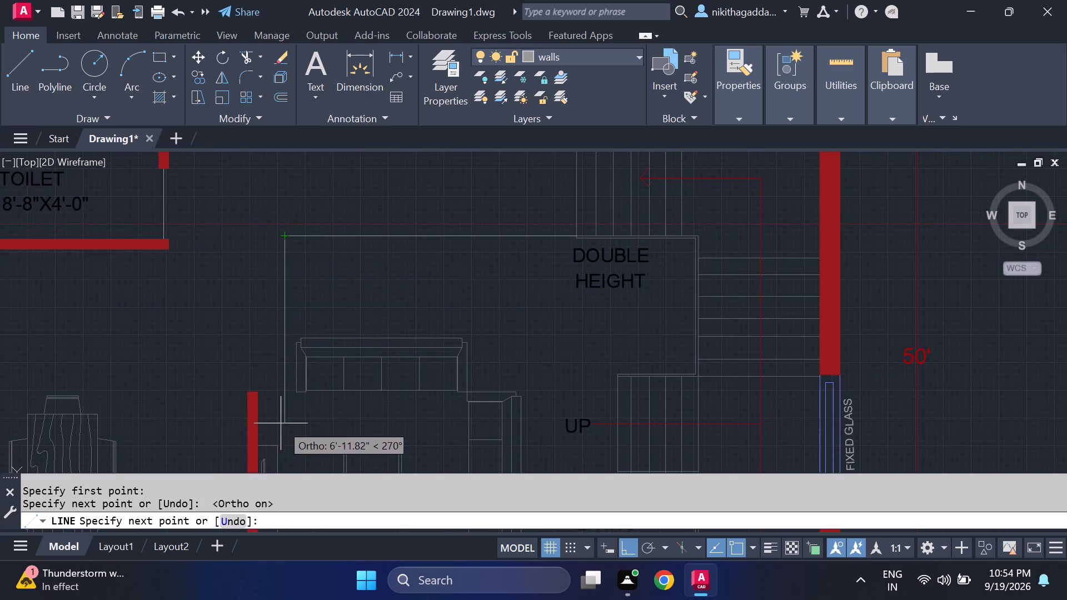
middle_drag(278, 412, 332, 181)
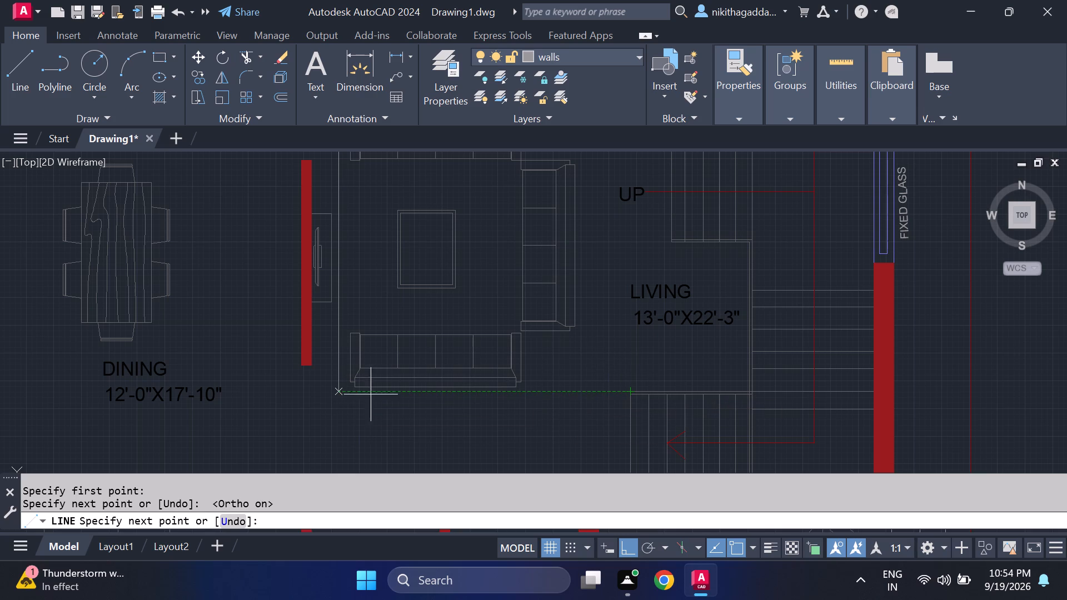
click(337, 392)
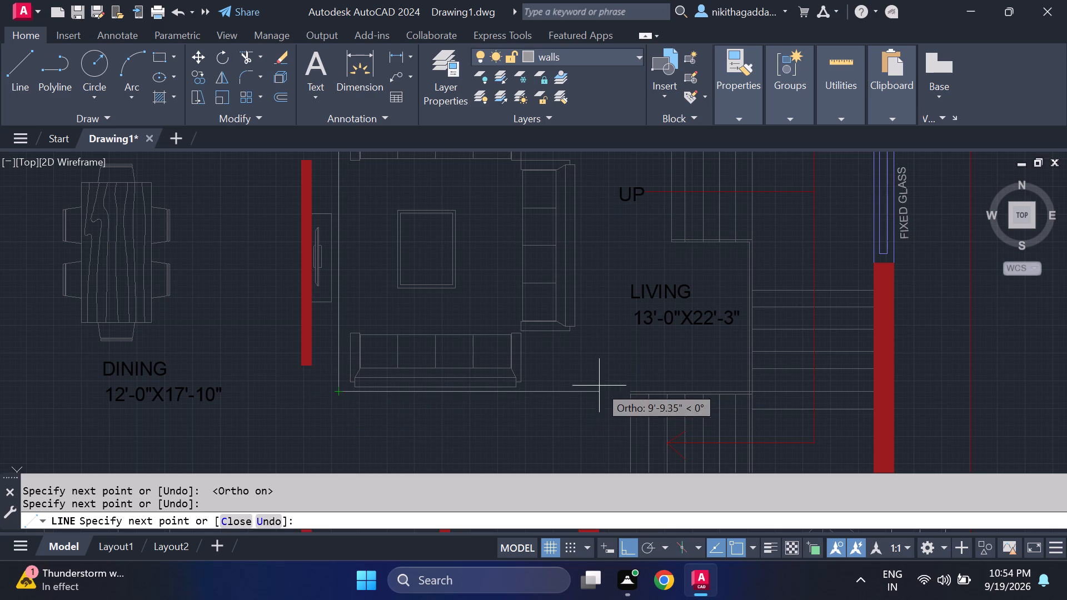
click(634, 388)
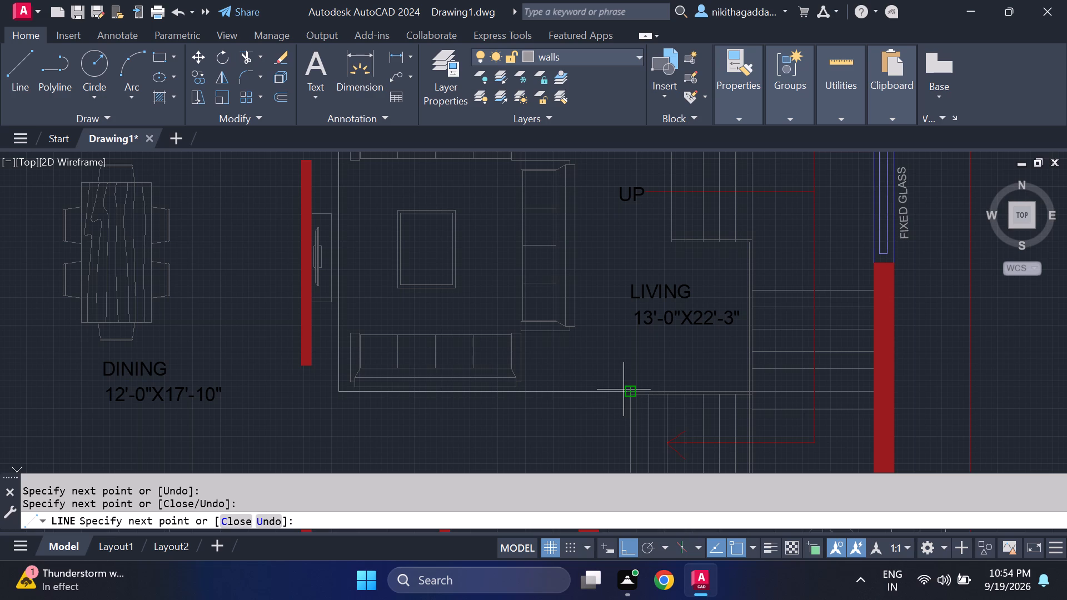
key(Escape)
Draw a diagonal line from the living outline's upper-left corner to the inner face of the east wall at the lowest side-flight tread.
scroll(625, 389, down, 2)
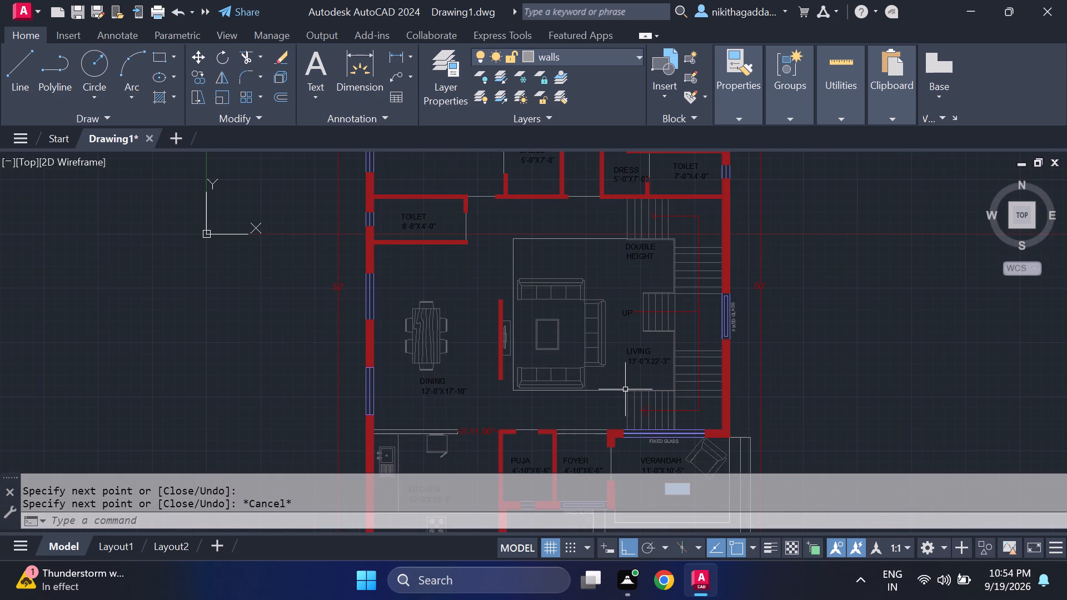
key(l)
key(Return)
scroll(664, 330, up, 2)
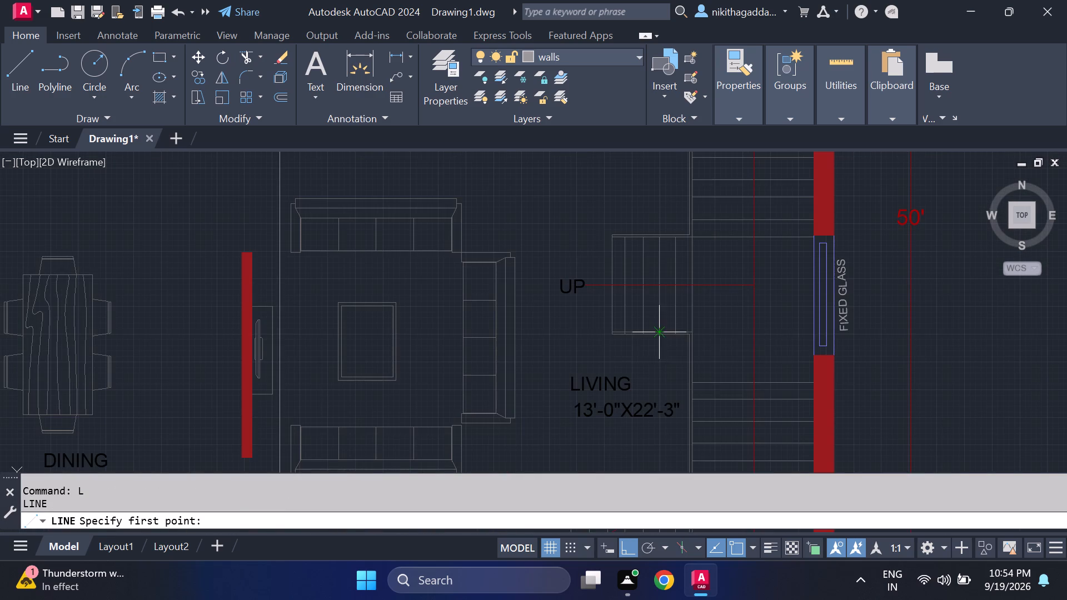
scroll(305, 201, down, 2)
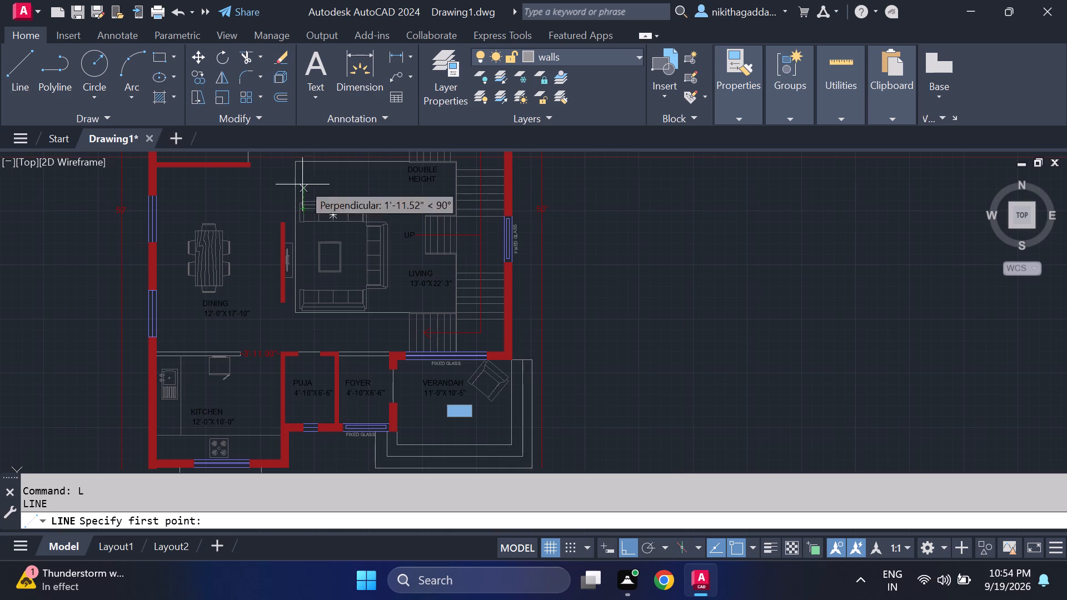
click(298, 167)
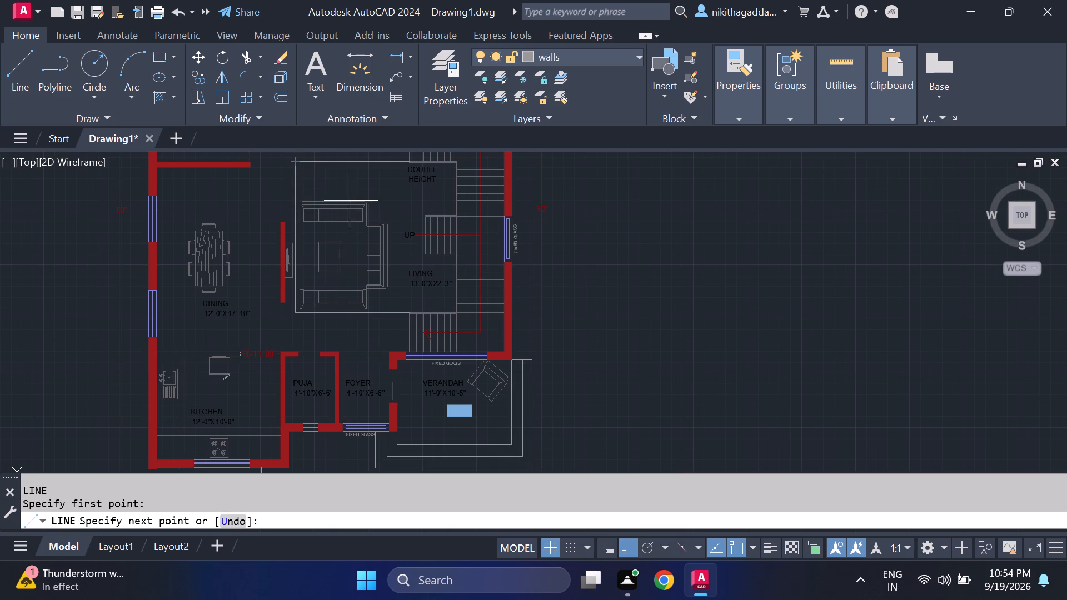
scroll(472, 322, up, 2)
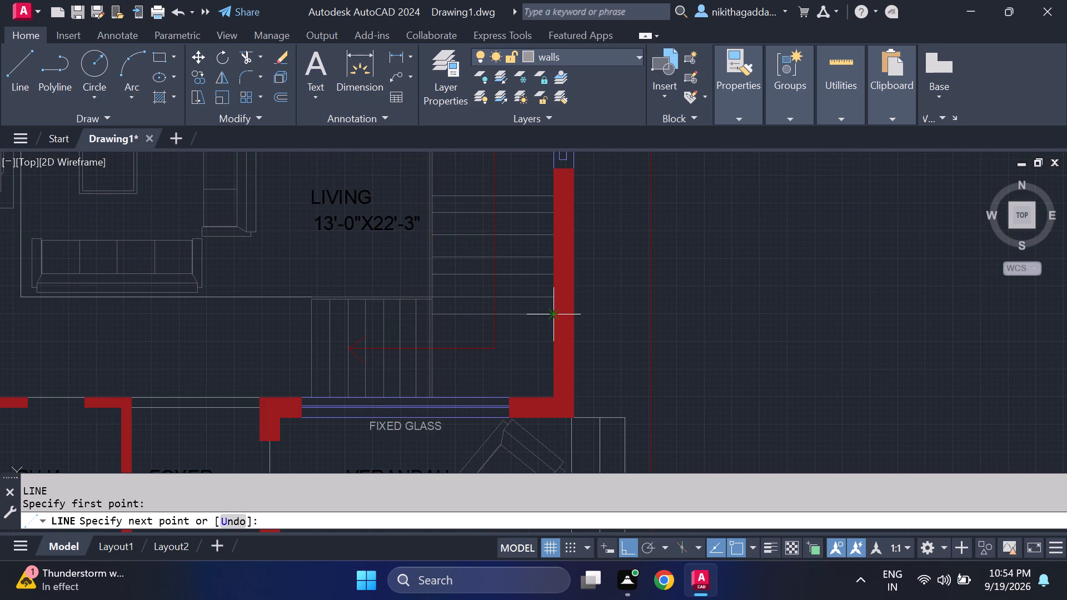
key(F8)
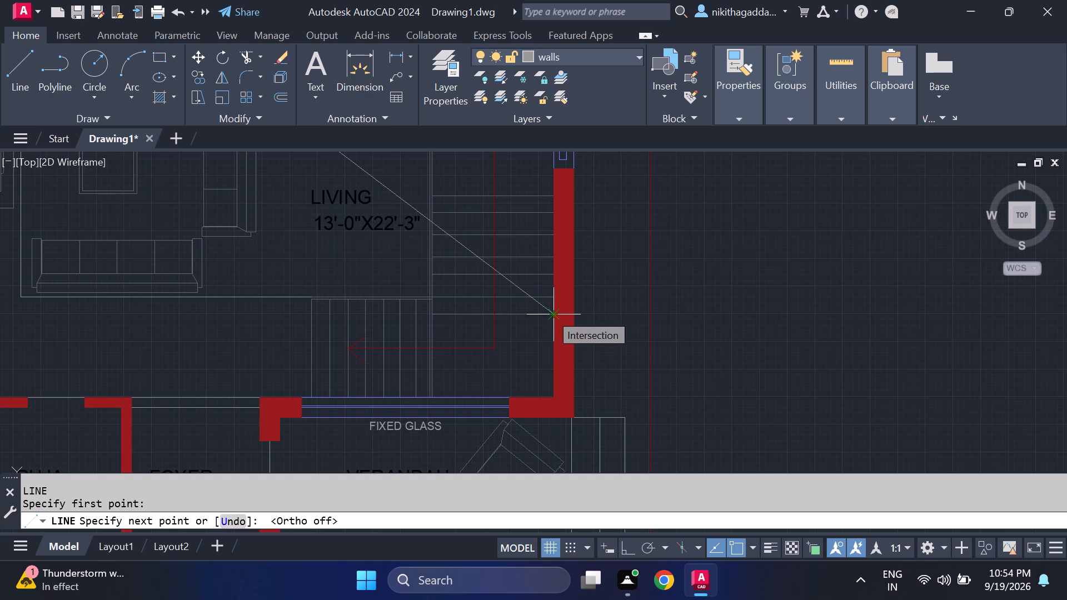
scroll(550, 313, up, 1)
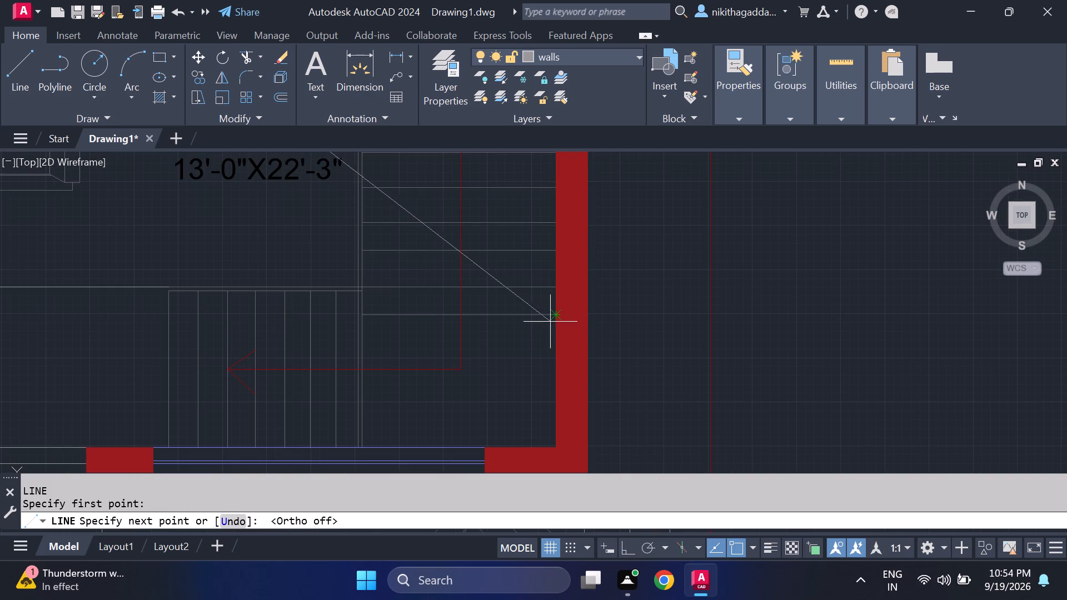
click(557, 311)
key(Escape)
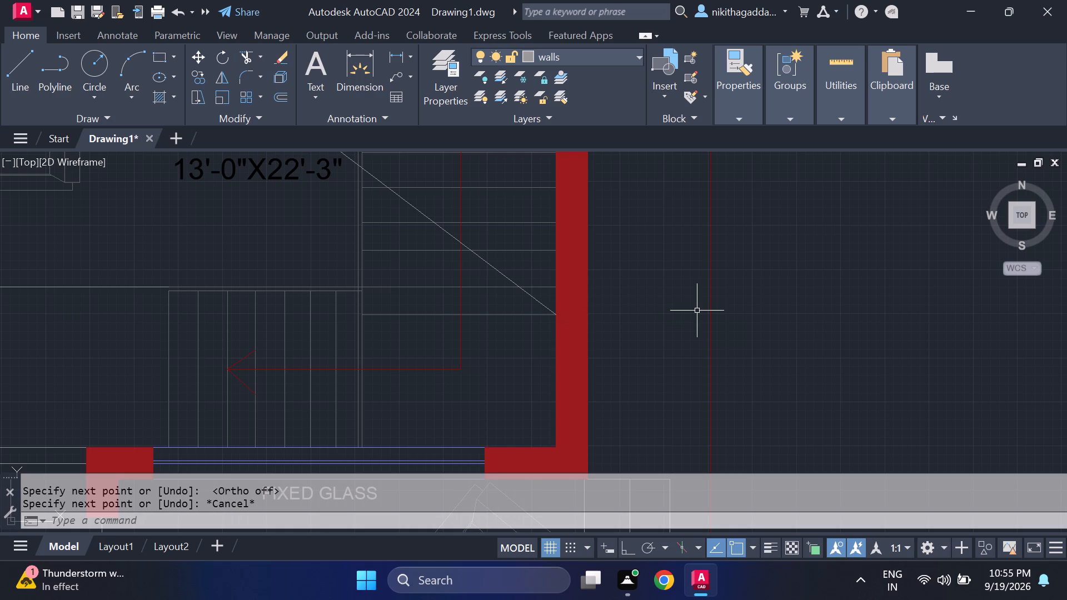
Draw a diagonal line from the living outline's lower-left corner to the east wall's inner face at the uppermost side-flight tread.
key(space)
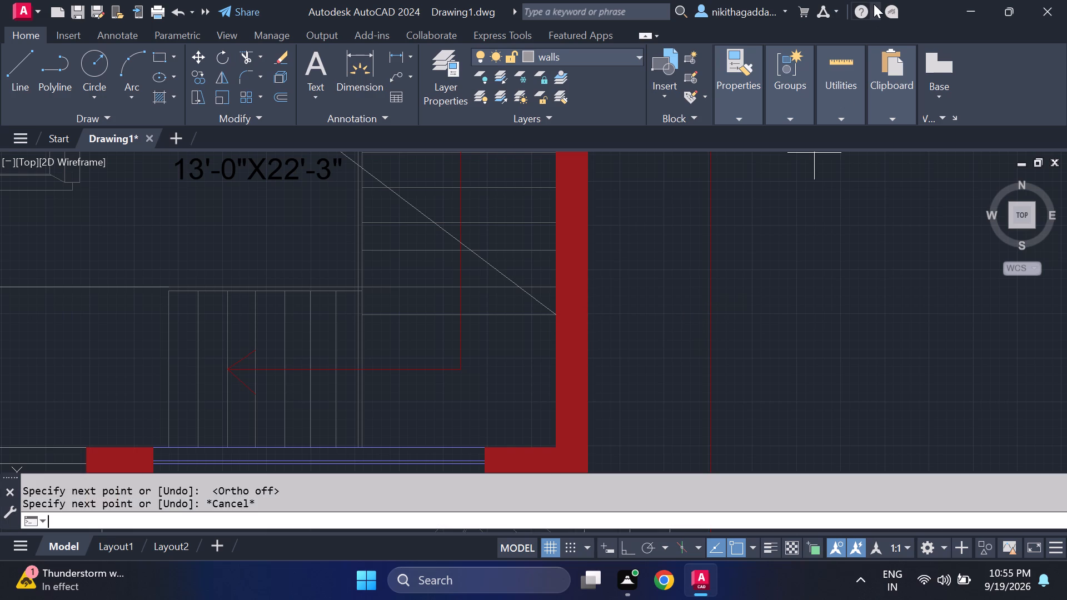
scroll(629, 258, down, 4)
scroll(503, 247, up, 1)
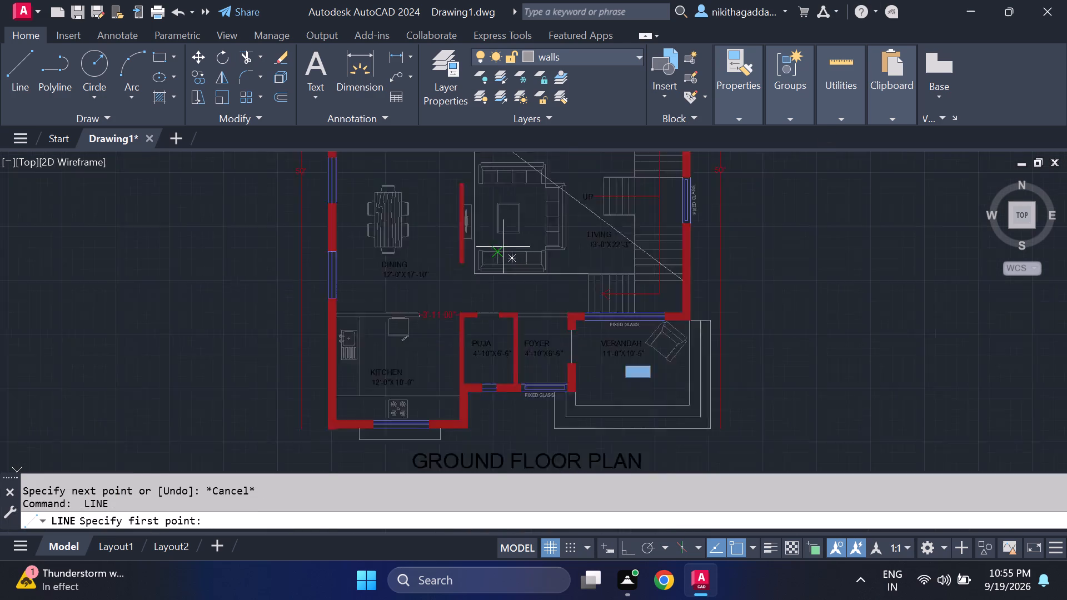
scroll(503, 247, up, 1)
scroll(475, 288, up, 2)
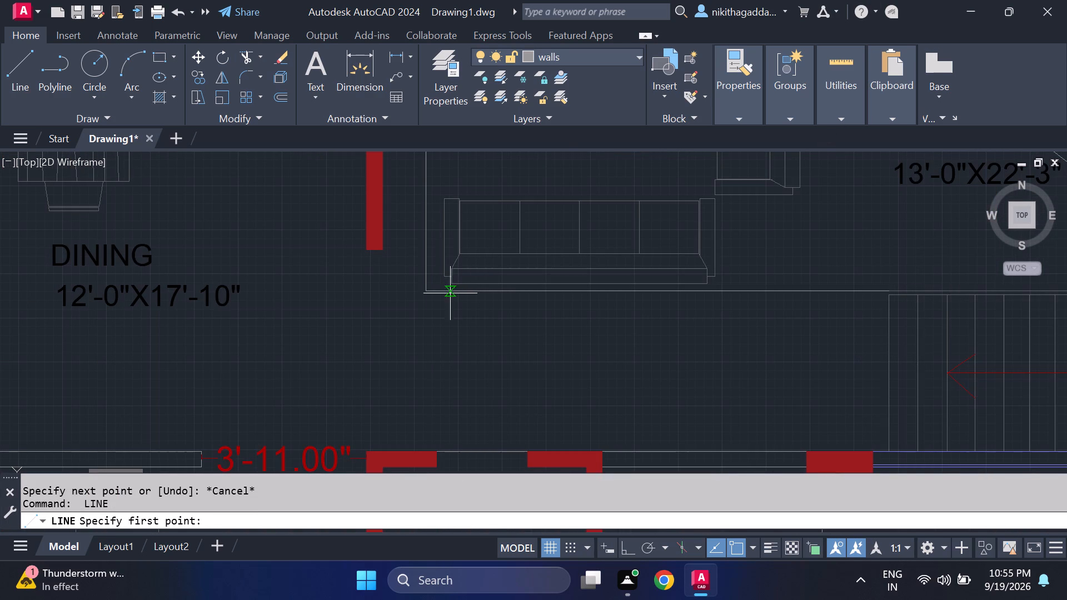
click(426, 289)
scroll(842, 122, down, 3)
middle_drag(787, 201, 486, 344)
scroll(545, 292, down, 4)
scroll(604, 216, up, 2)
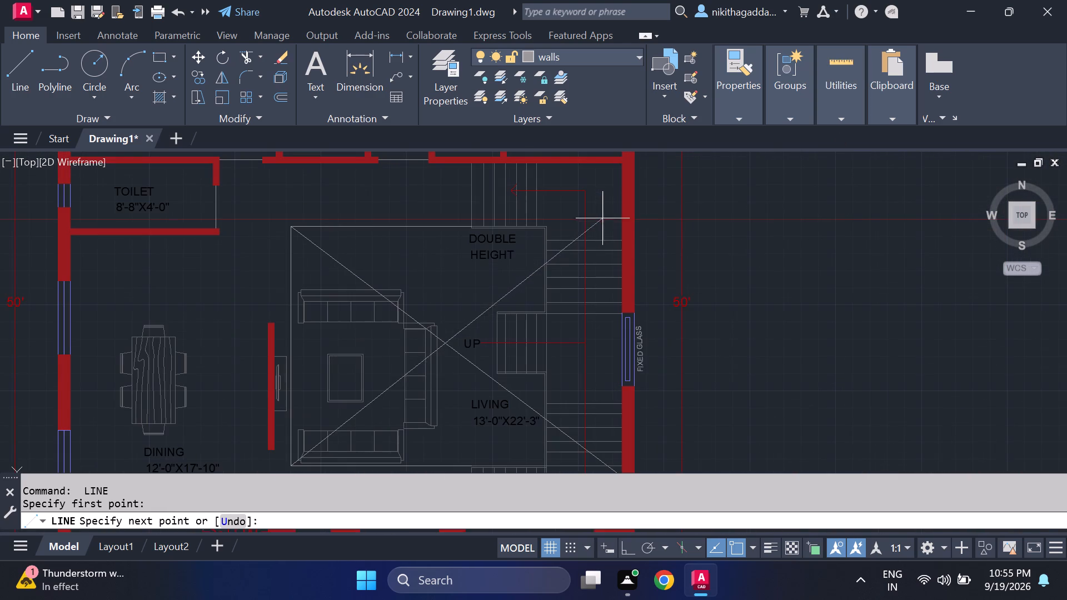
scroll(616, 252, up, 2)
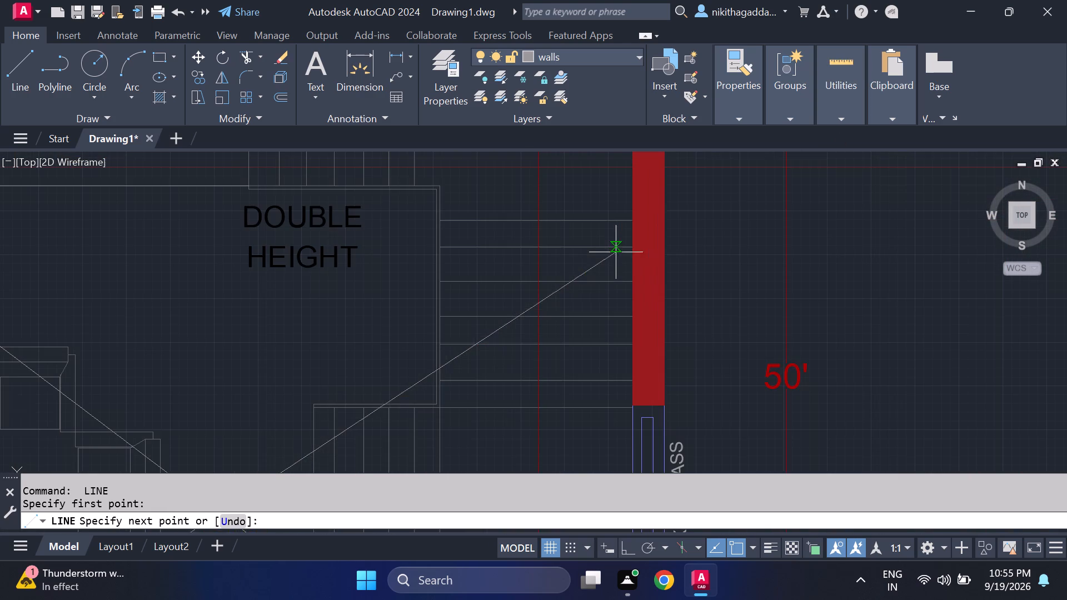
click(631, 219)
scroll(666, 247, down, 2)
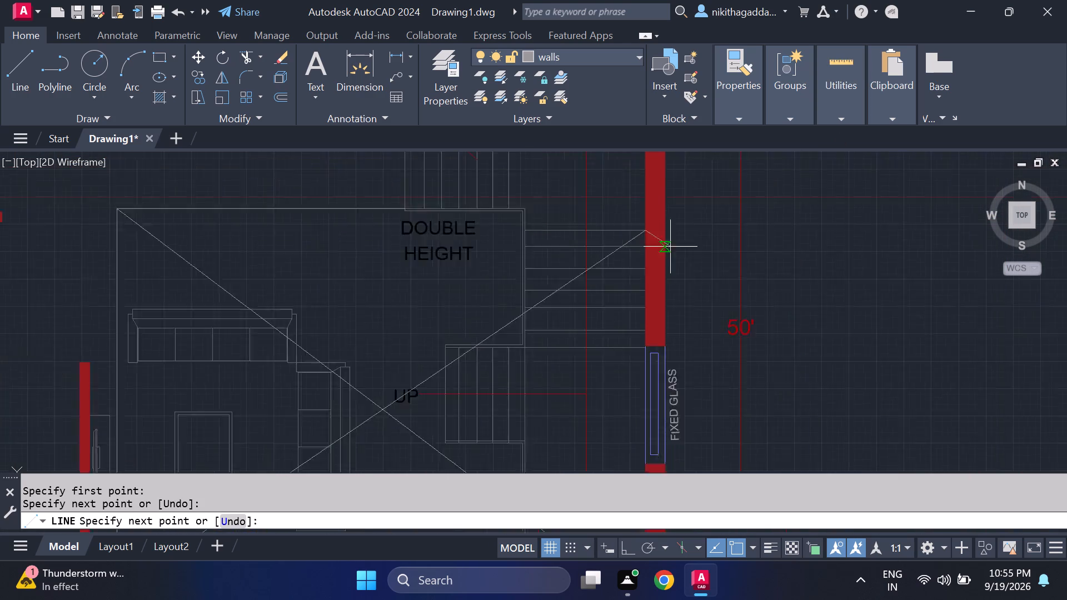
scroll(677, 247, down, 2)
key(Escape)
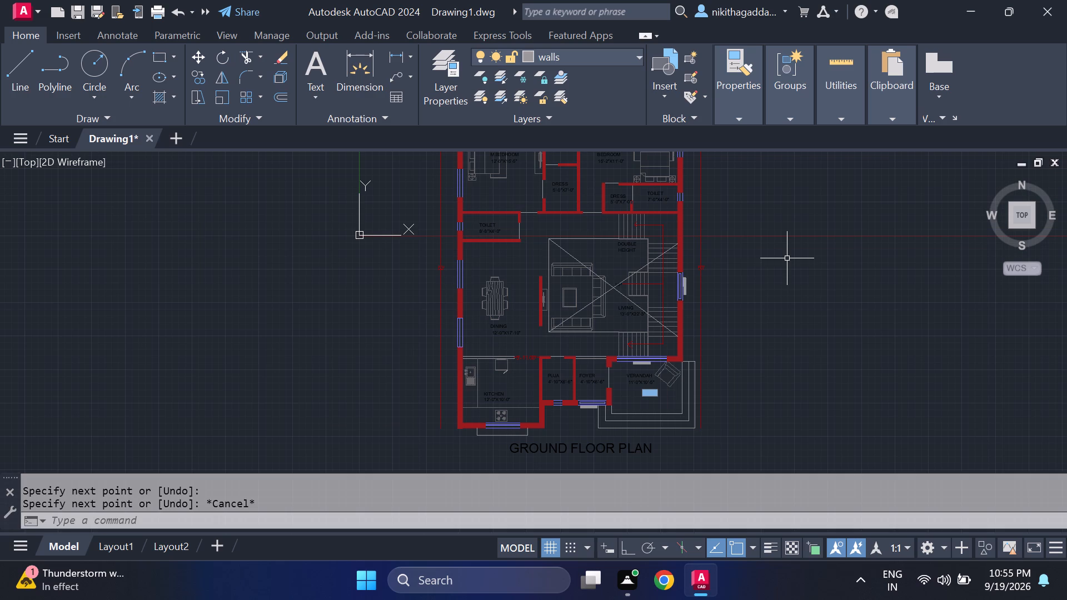
Copy the uppermost side-flight tread upward, level with the upper edge of the living outline.
scroll(777, 286, up, 1)
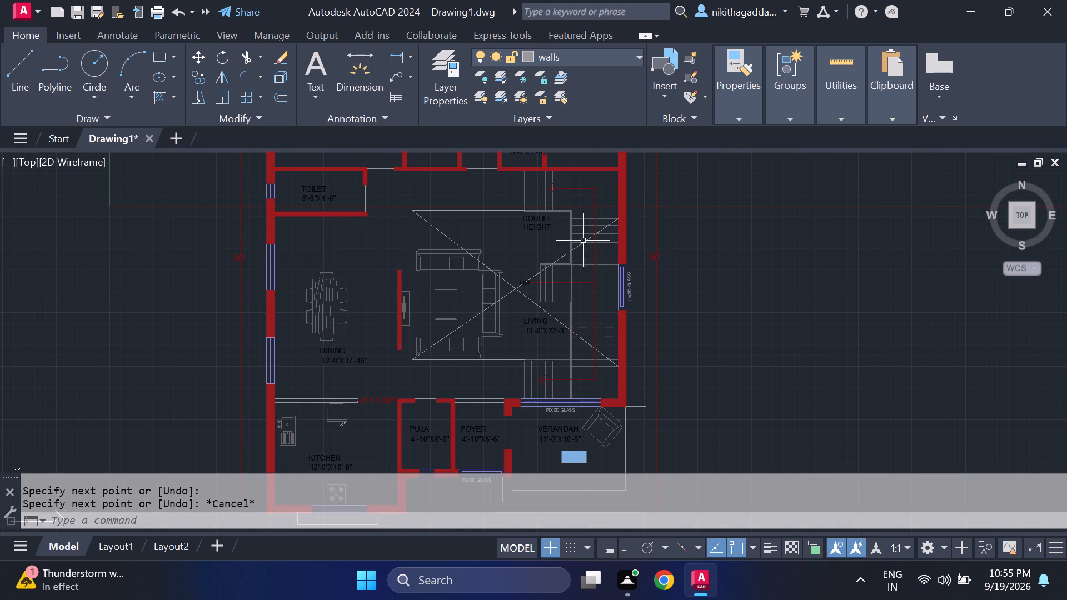
scroll(581, 213, up, 1)
middle_drag(585, 213, 597, 290)
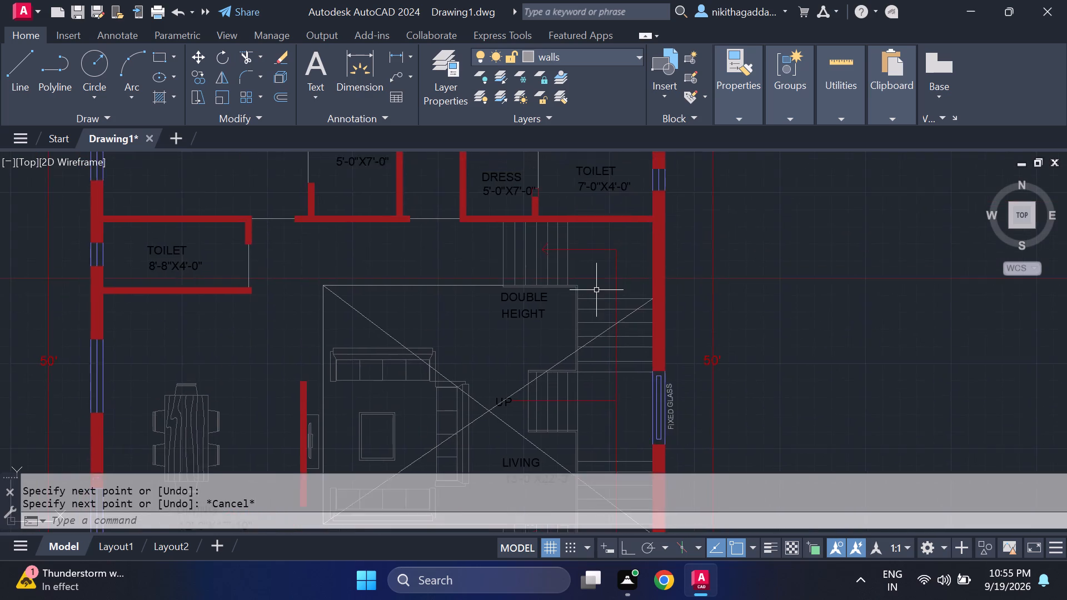
scroll(596, 289, up, 1)
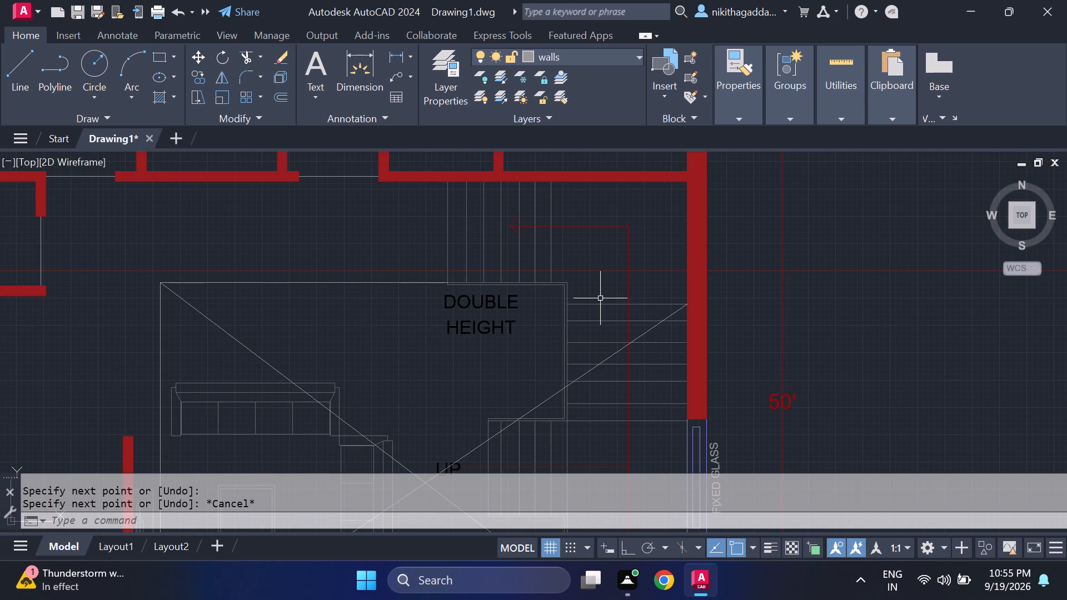
text(CO)
key(Return)
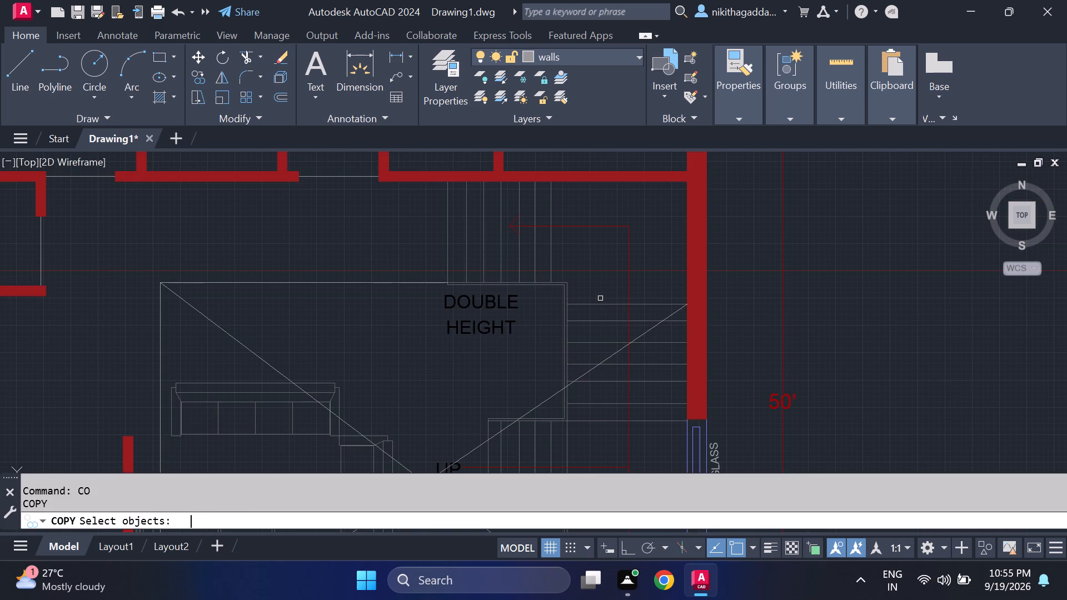
click(600, 306)
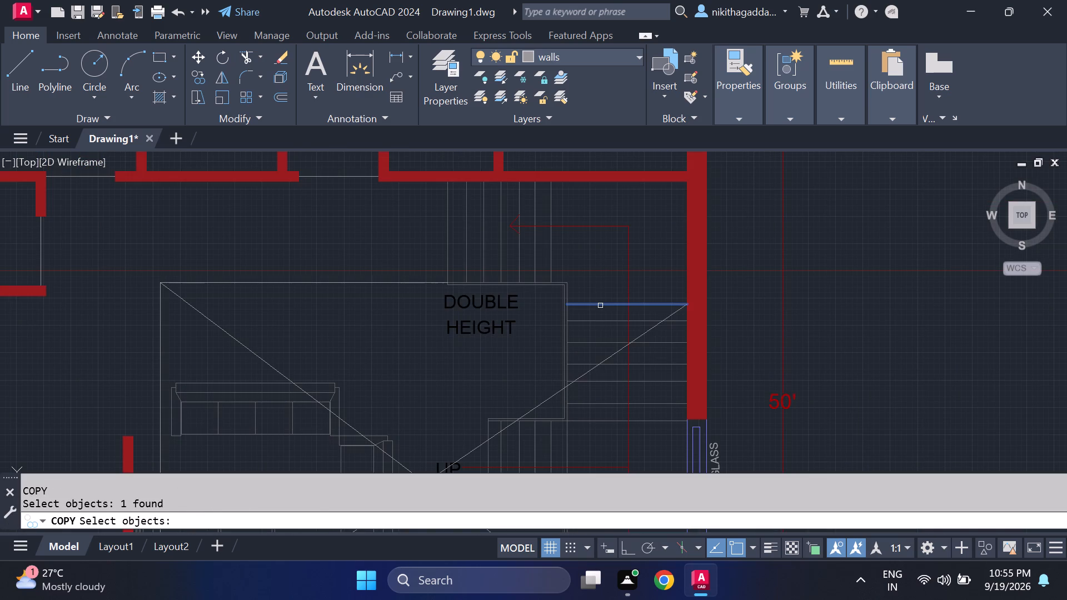
key(Return)
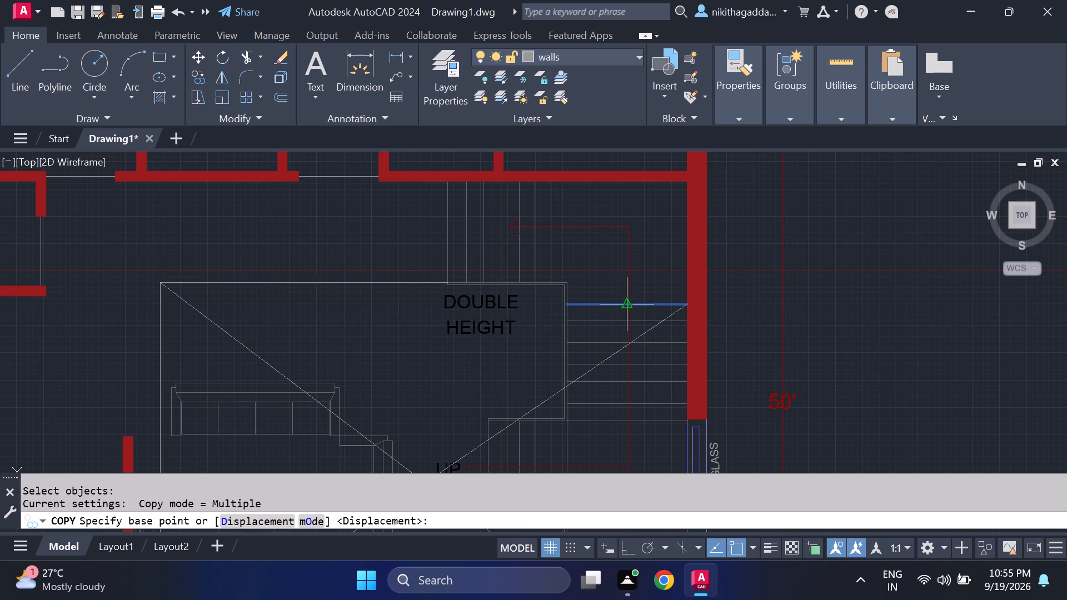
click(624, 307)
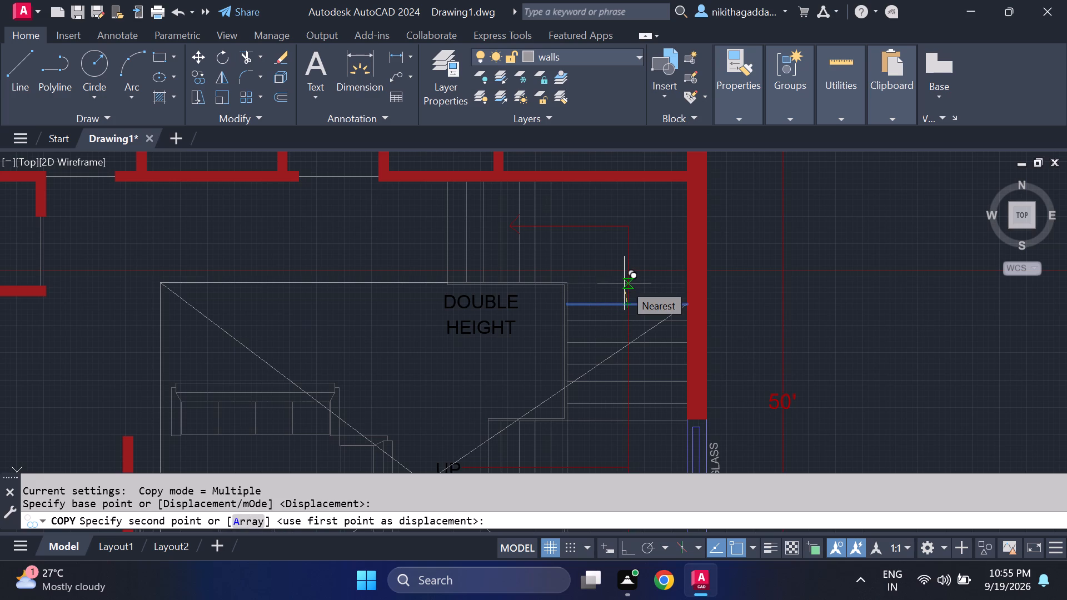
click(624, 283)
scroll(637, 344, down, 3)
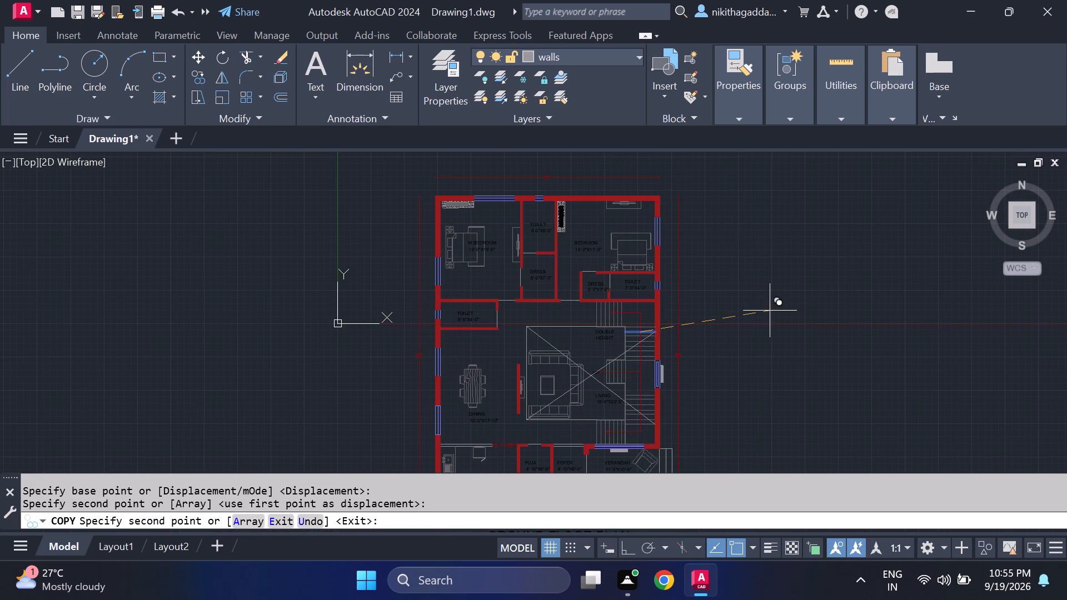
key(Escape)
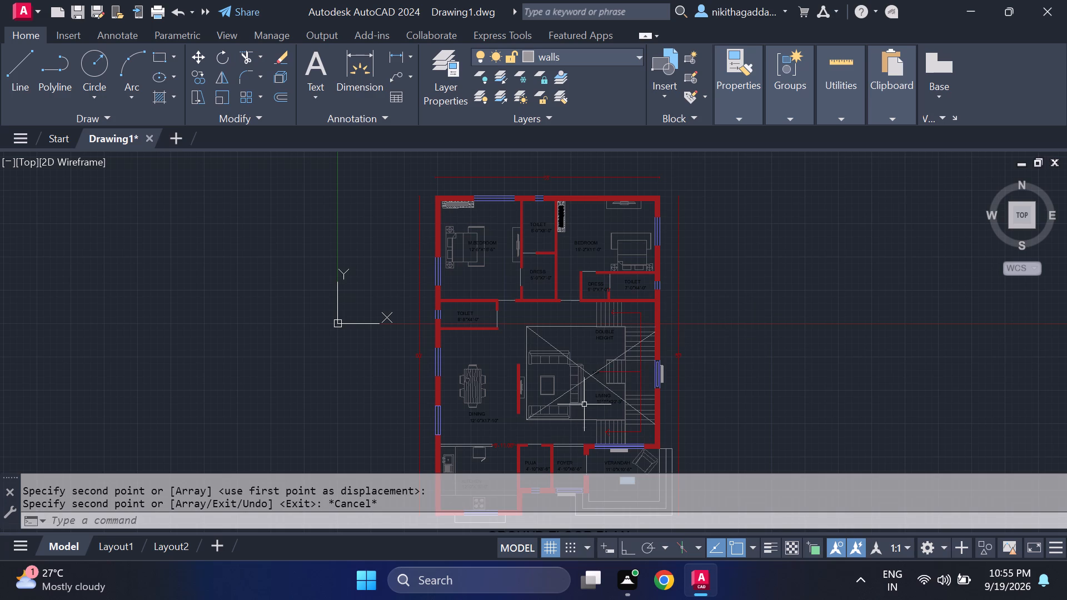
Replace the rising diagonal with a line from the copied top tread's east-wall end to the living outline's lower-left corner.
scroll(585, 414, up, 2)
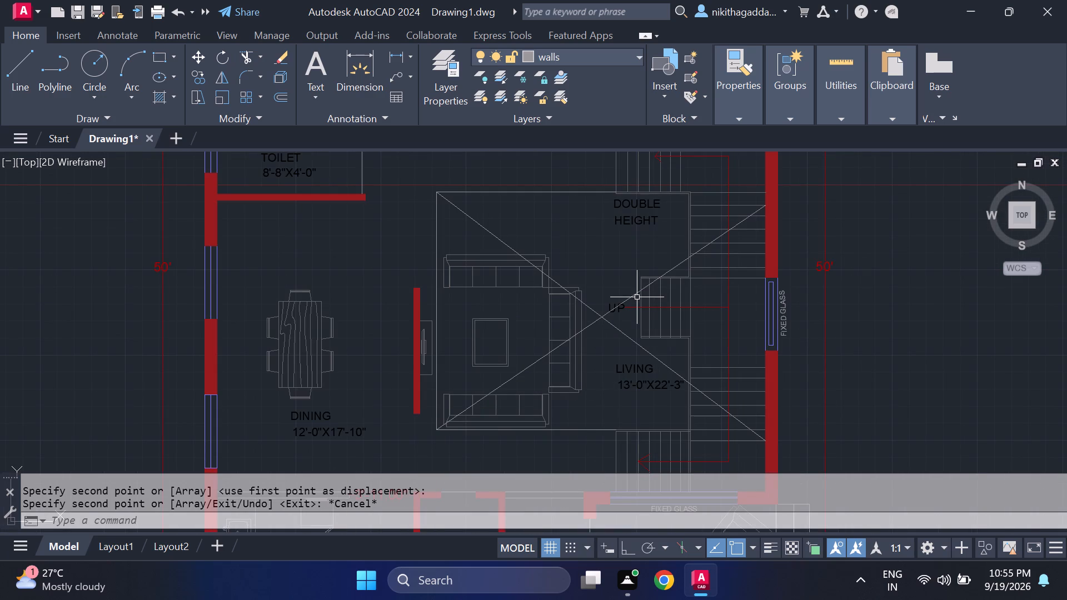
click(637, 296)
key(Delete)
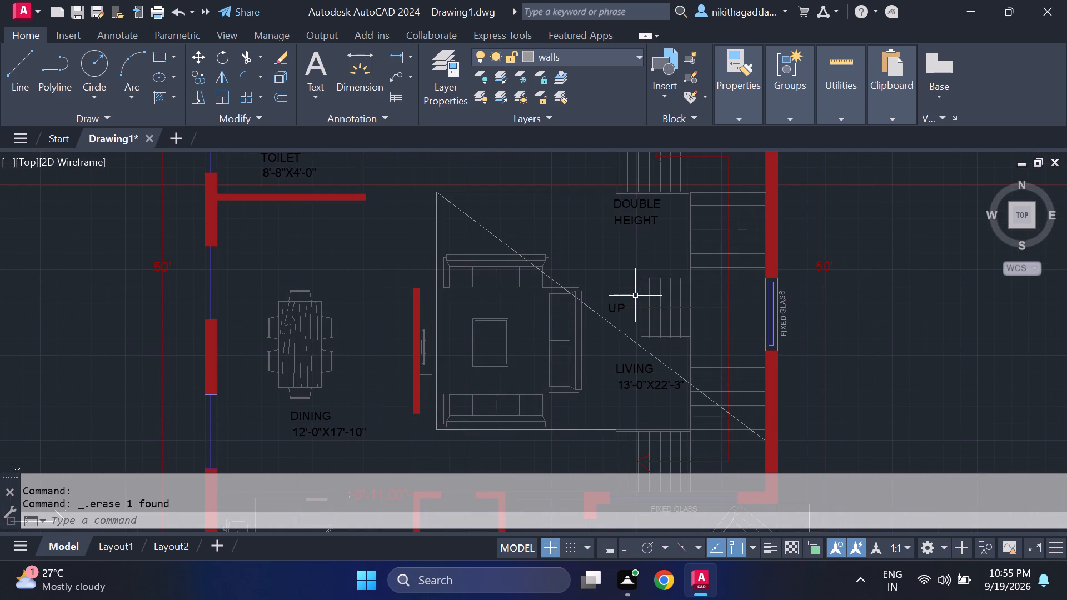
key(l)
key(Return)
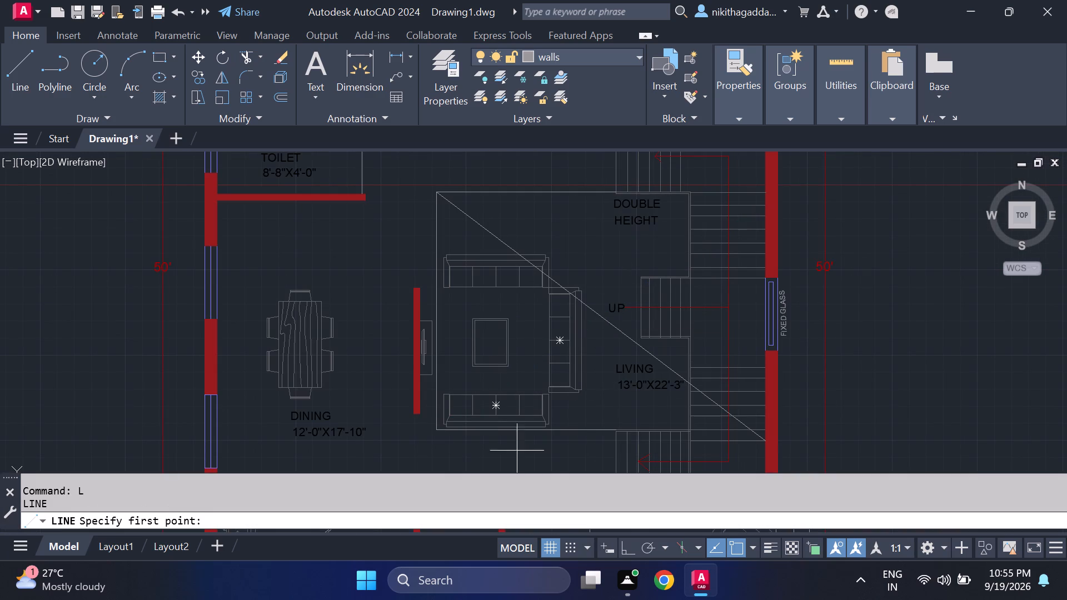
click(760, 192)
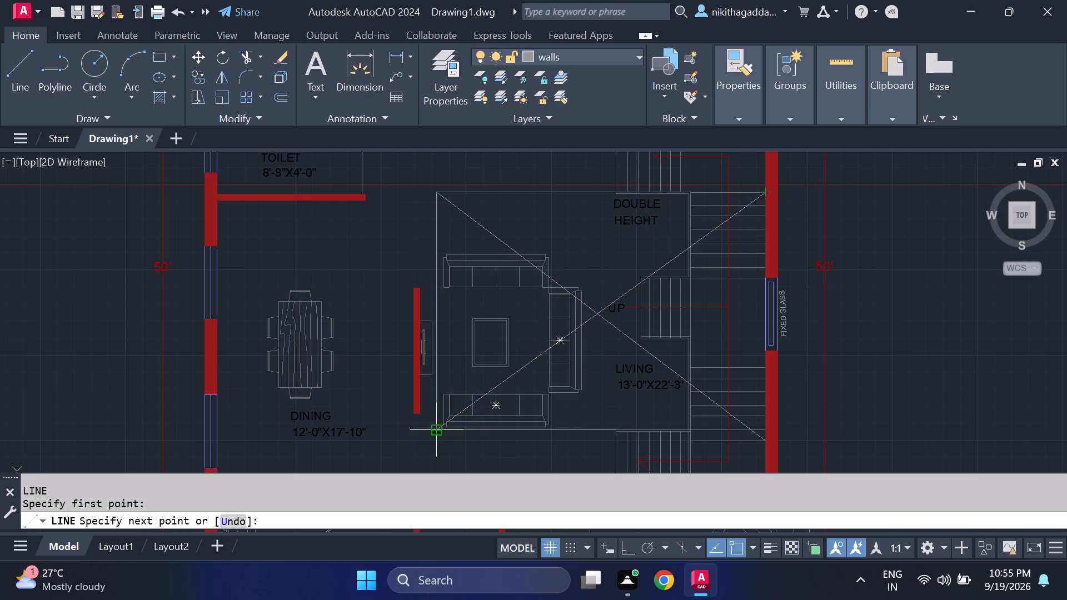
click(436, 428)
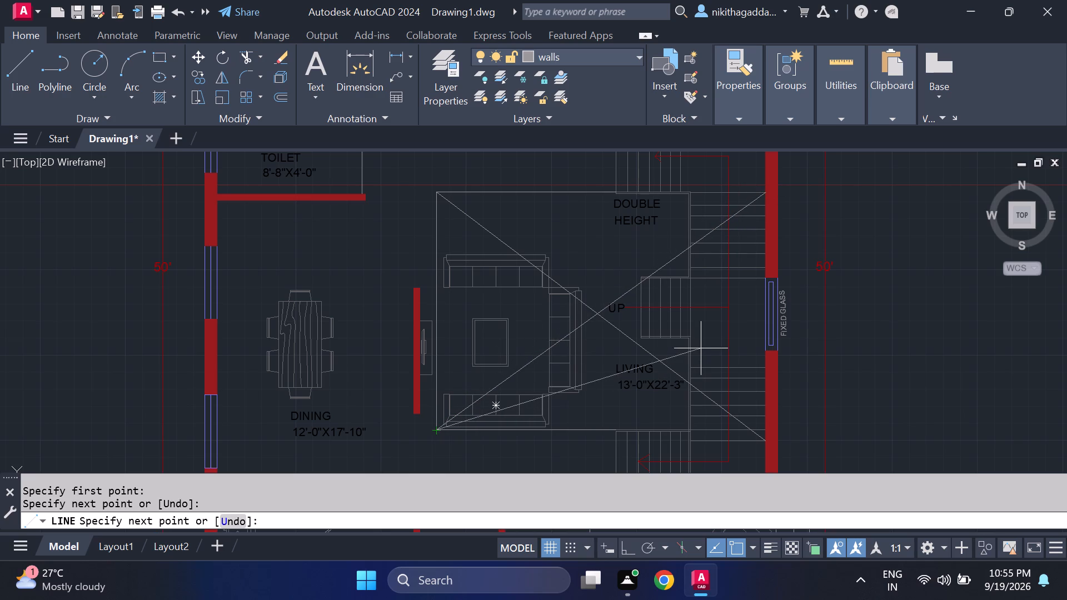
key(Escape)
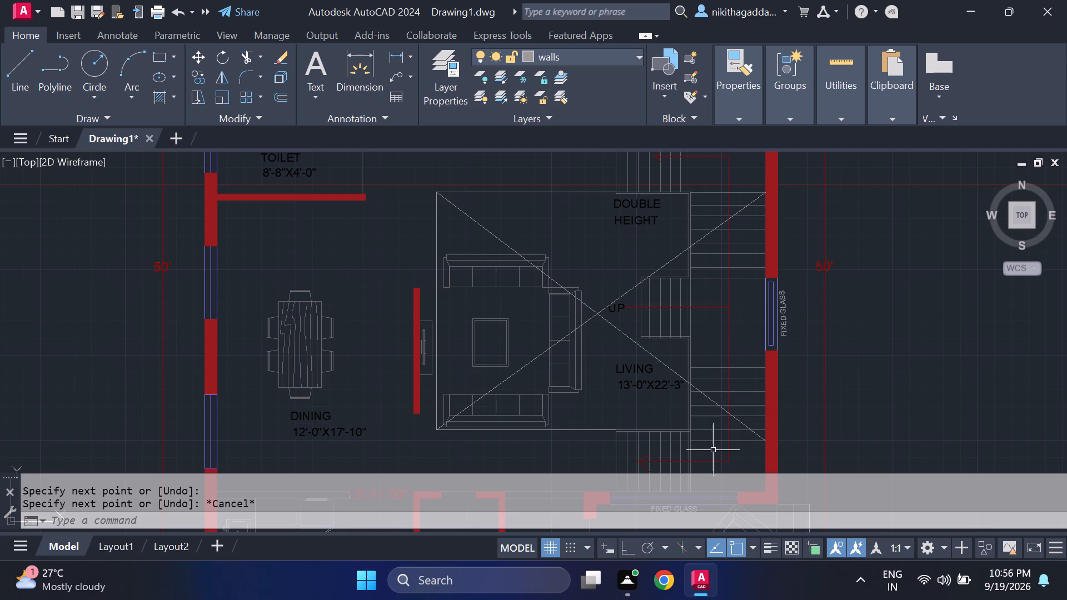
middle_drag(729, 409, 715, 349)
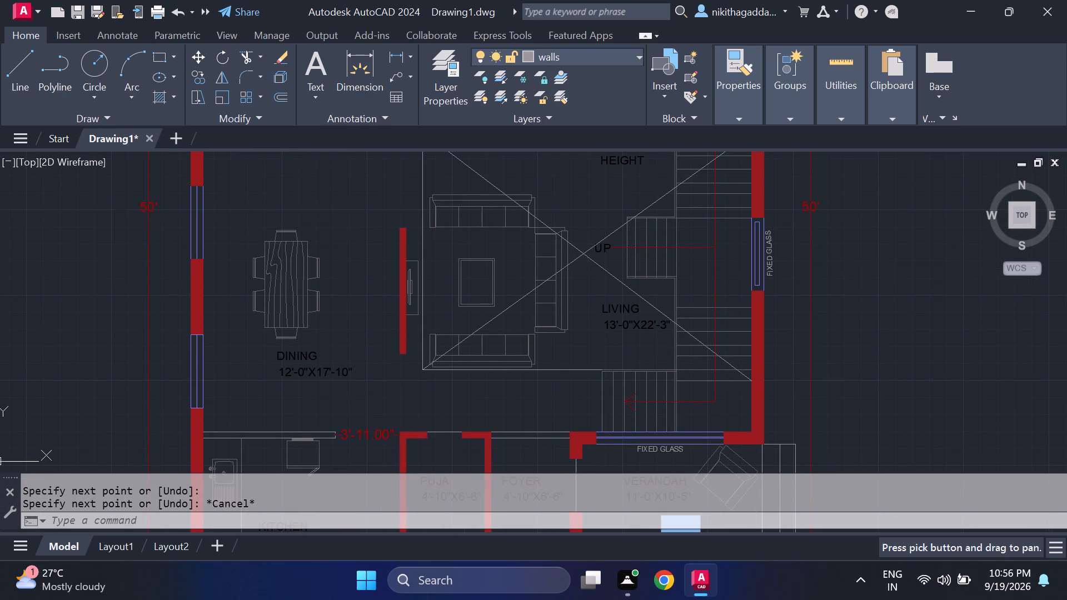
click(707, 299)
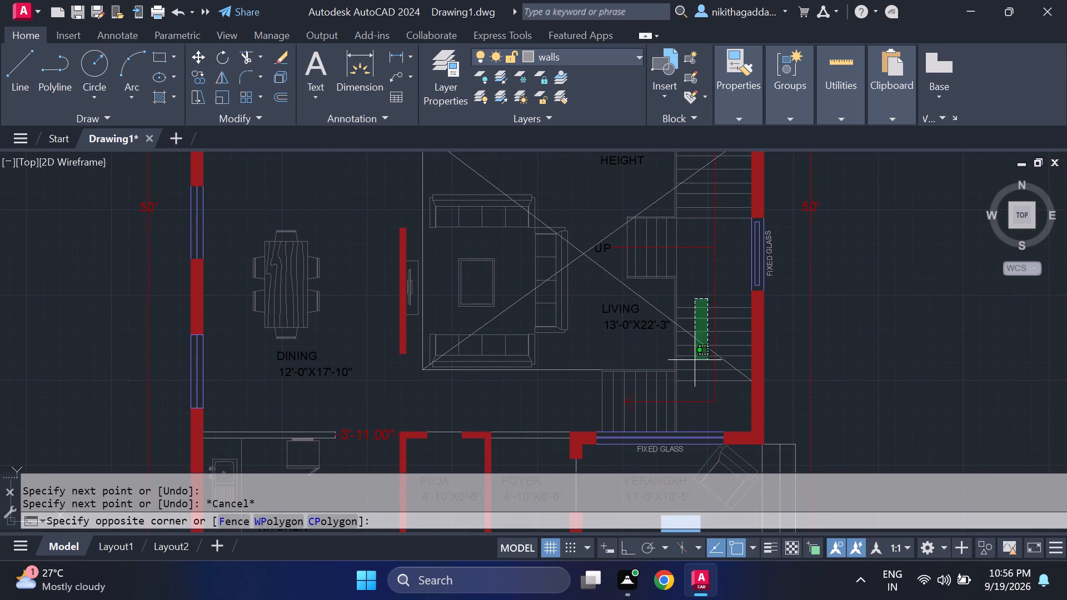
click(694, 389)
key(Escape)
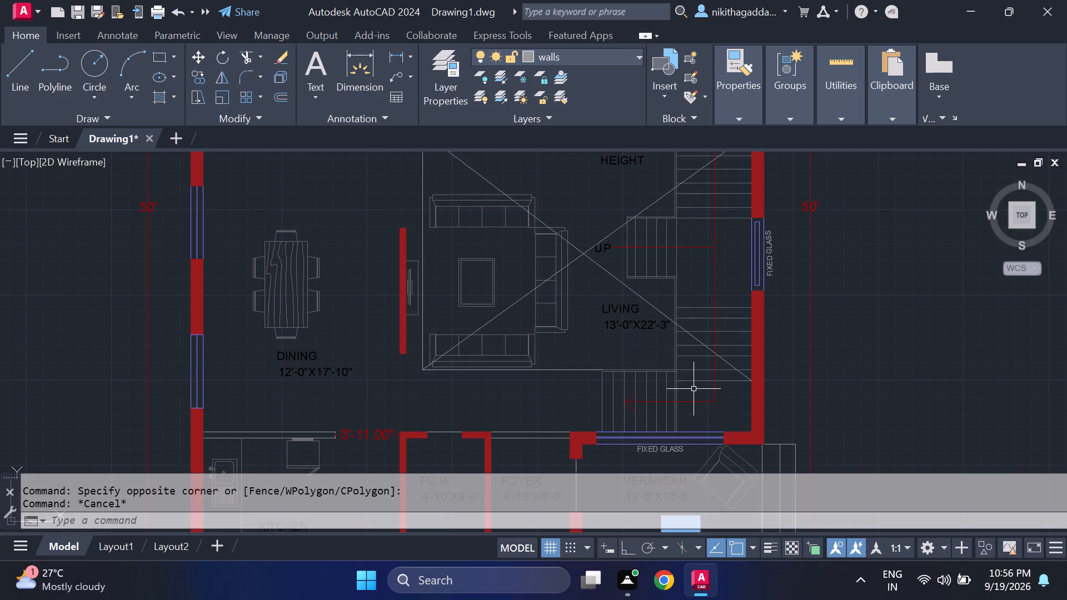
Move all seven treads of the lower side flight straight up to the lower edge of the middle flight marked UP.
scroll(815, 327, up, 2)
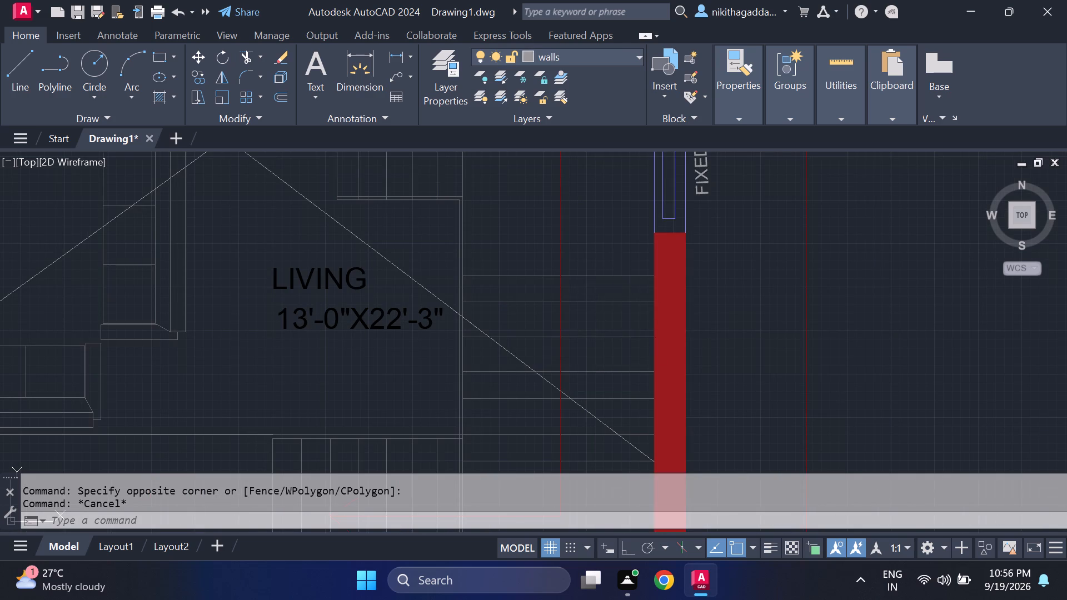
click(617, 273)
click(592, 403)
middle_drag(590, 396, 612, 316)
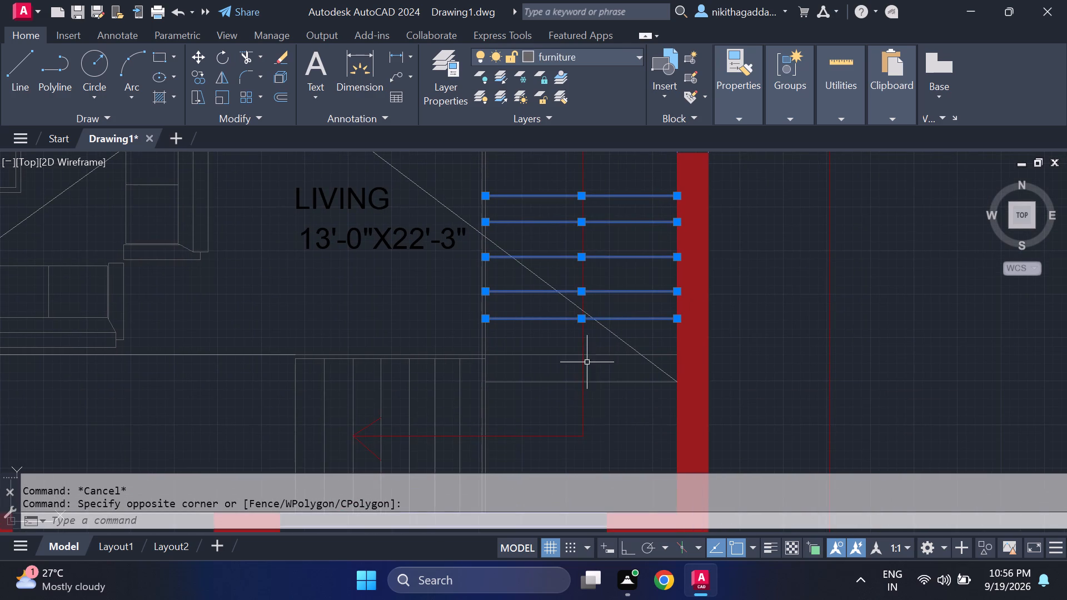
click(601, 346)
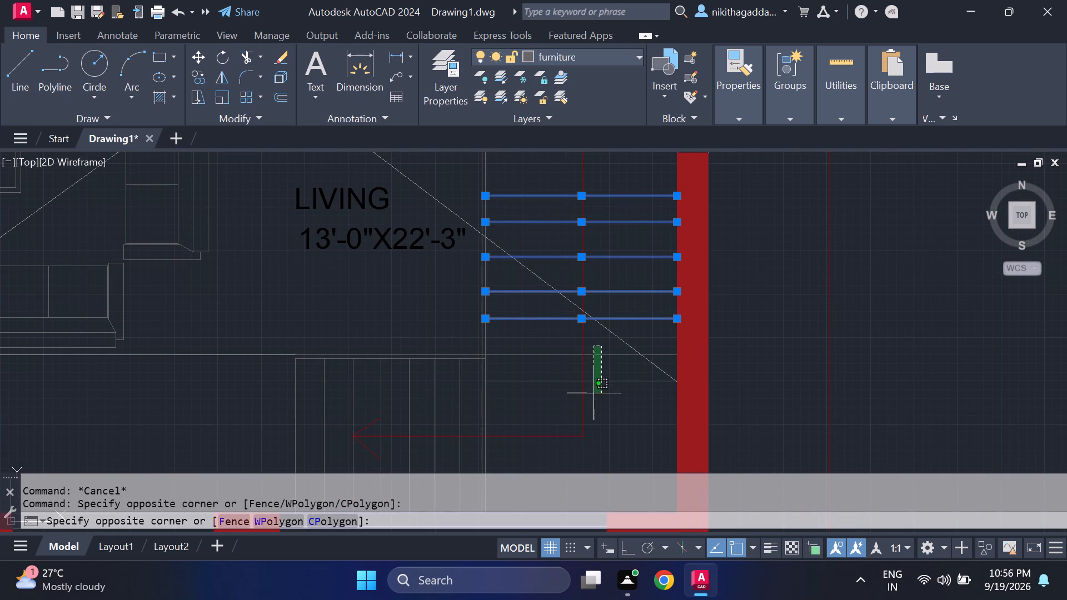
click(594, 393)
scroll(615, 371, down, 1)
key(m)
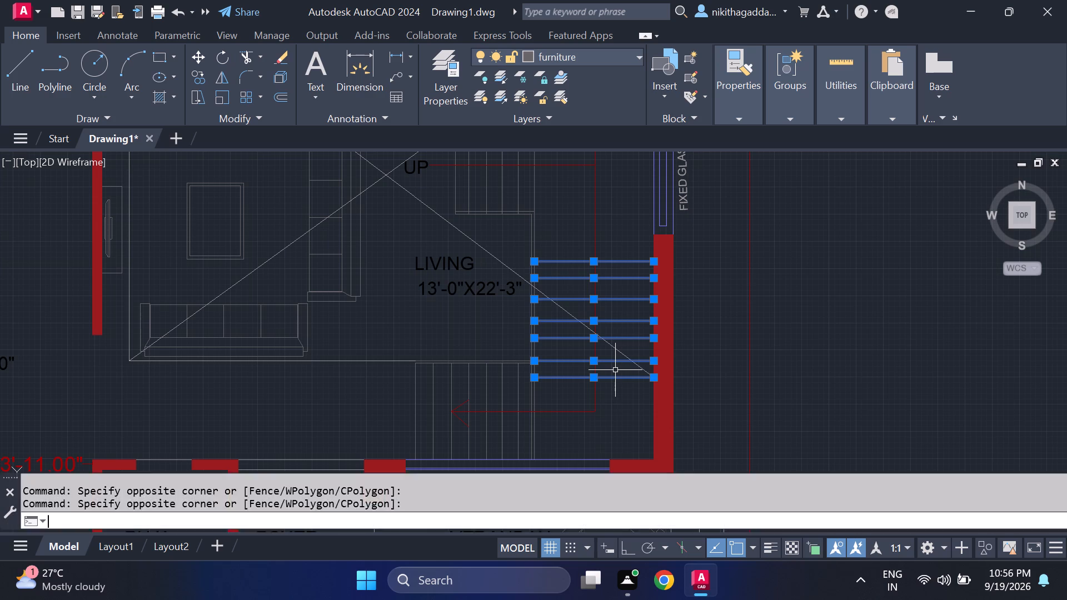
key(Return)
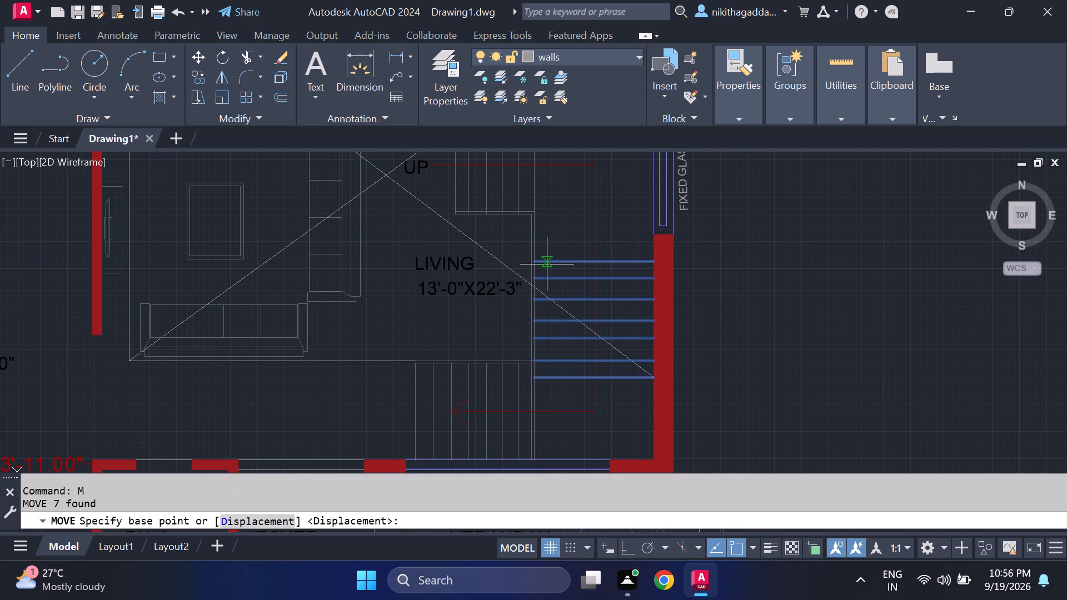
click(530, 261)
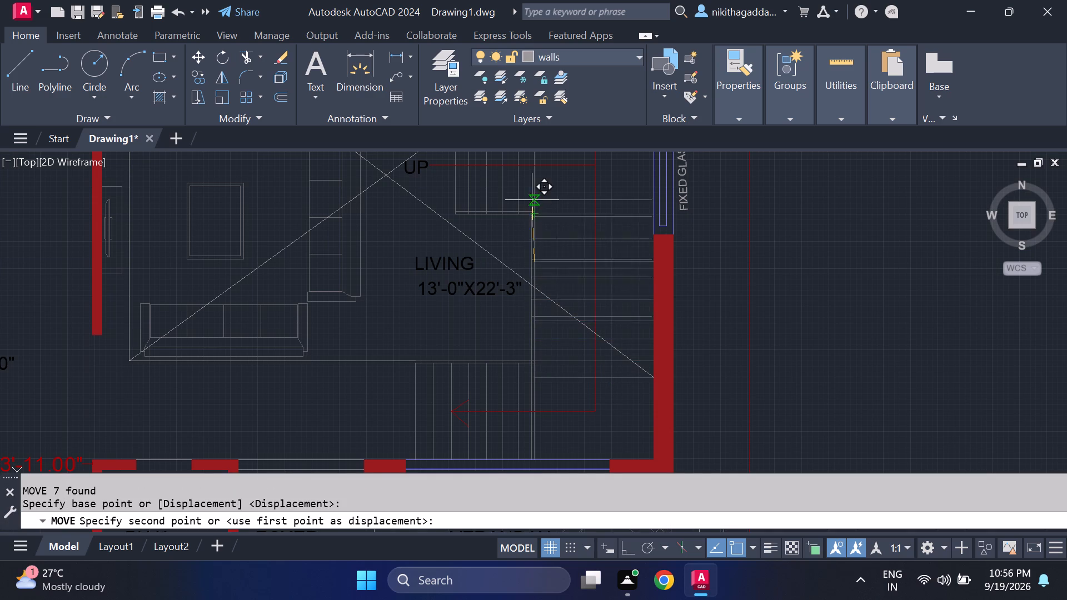
click(531, 214)
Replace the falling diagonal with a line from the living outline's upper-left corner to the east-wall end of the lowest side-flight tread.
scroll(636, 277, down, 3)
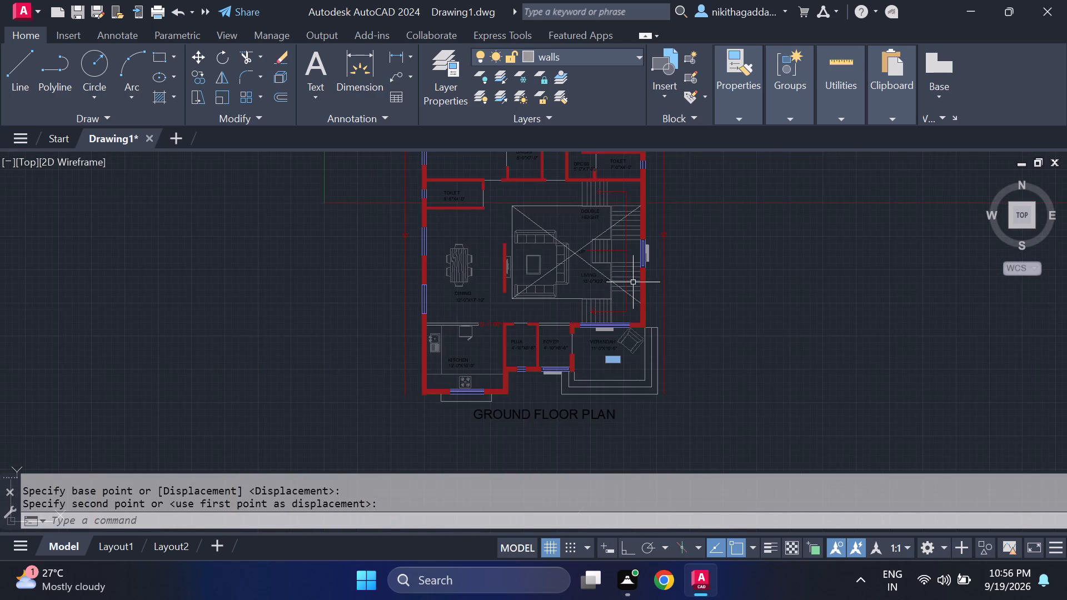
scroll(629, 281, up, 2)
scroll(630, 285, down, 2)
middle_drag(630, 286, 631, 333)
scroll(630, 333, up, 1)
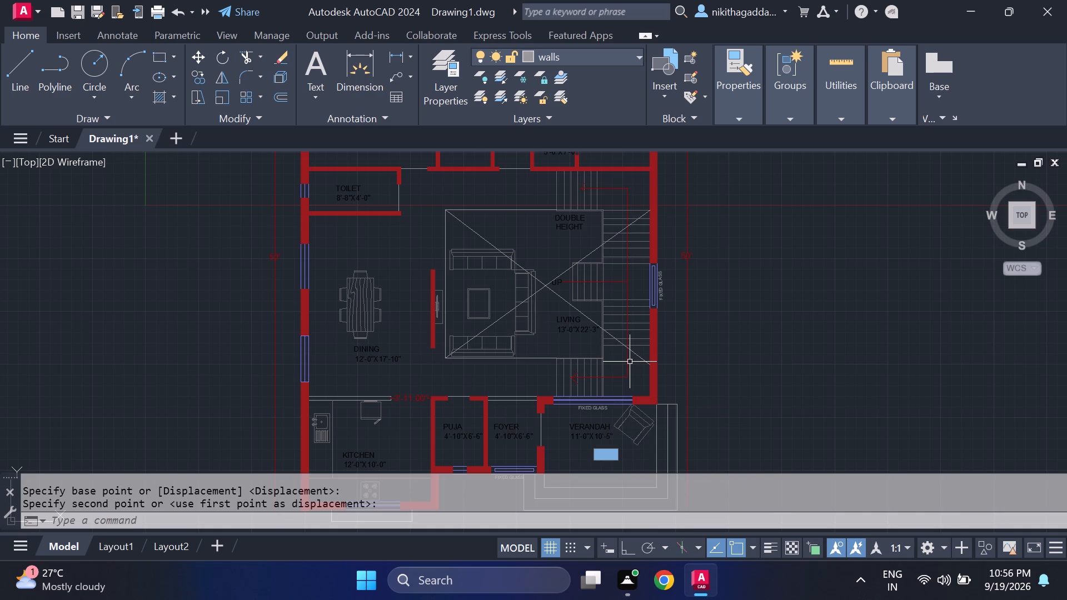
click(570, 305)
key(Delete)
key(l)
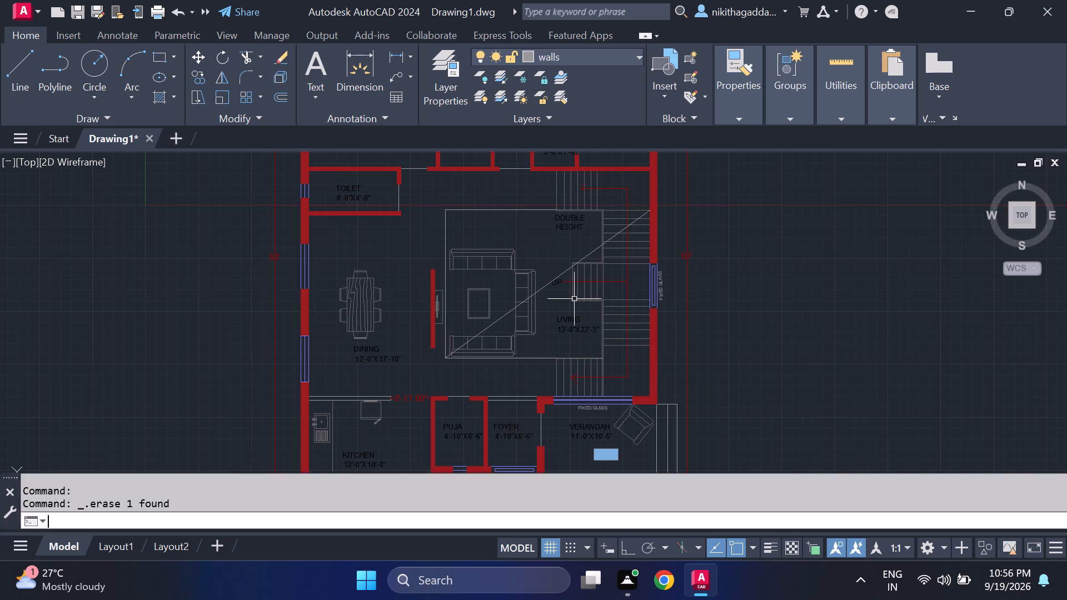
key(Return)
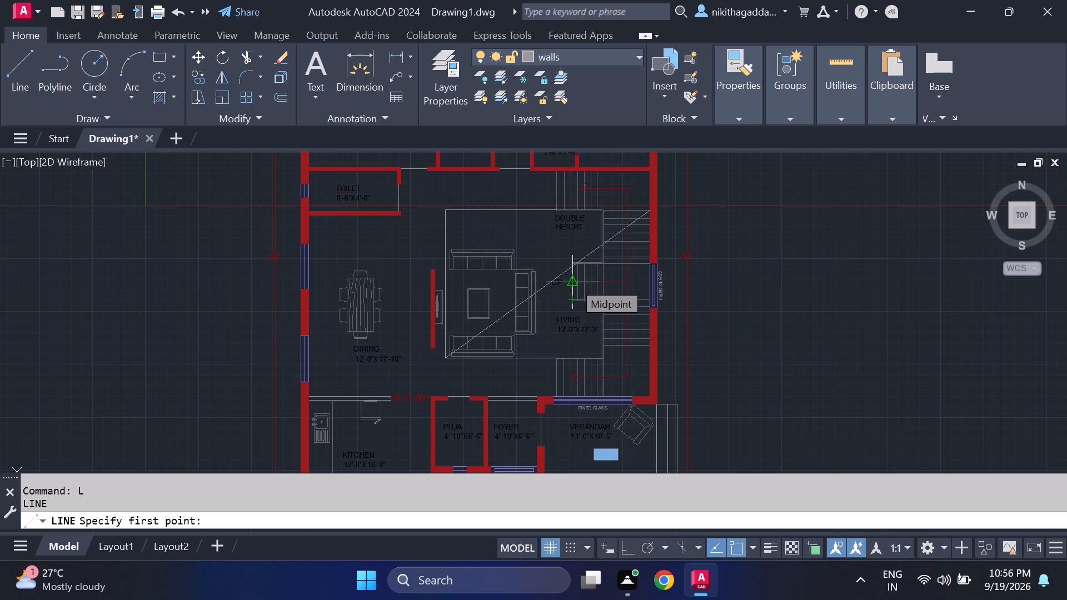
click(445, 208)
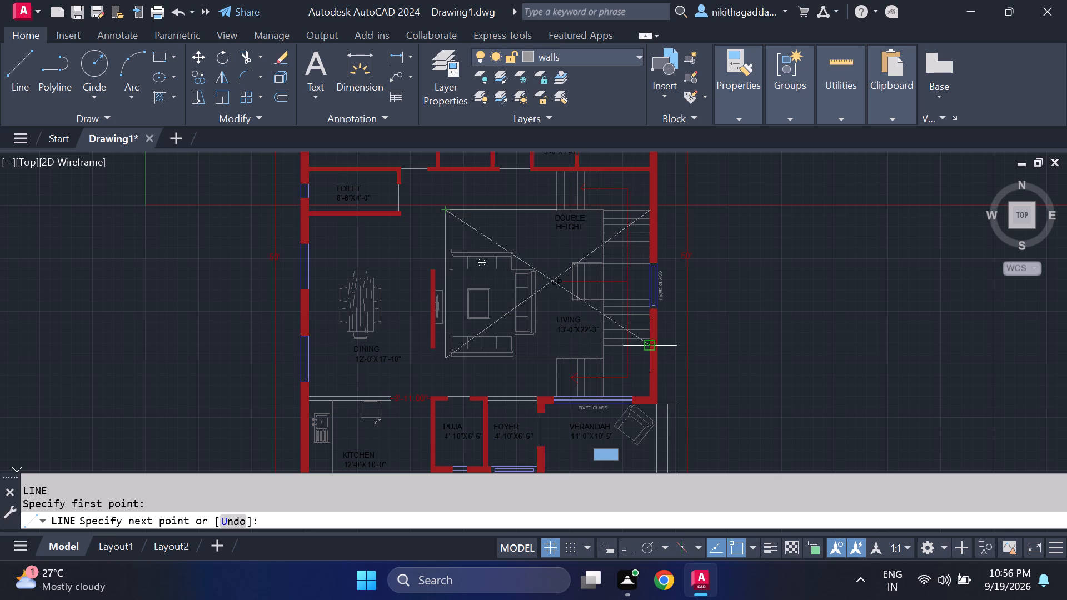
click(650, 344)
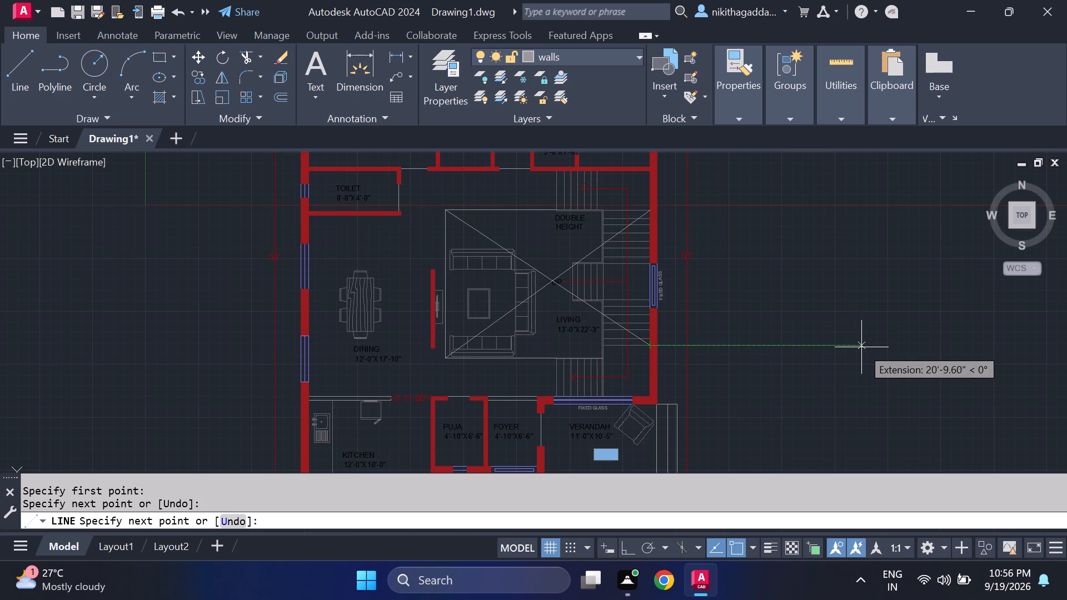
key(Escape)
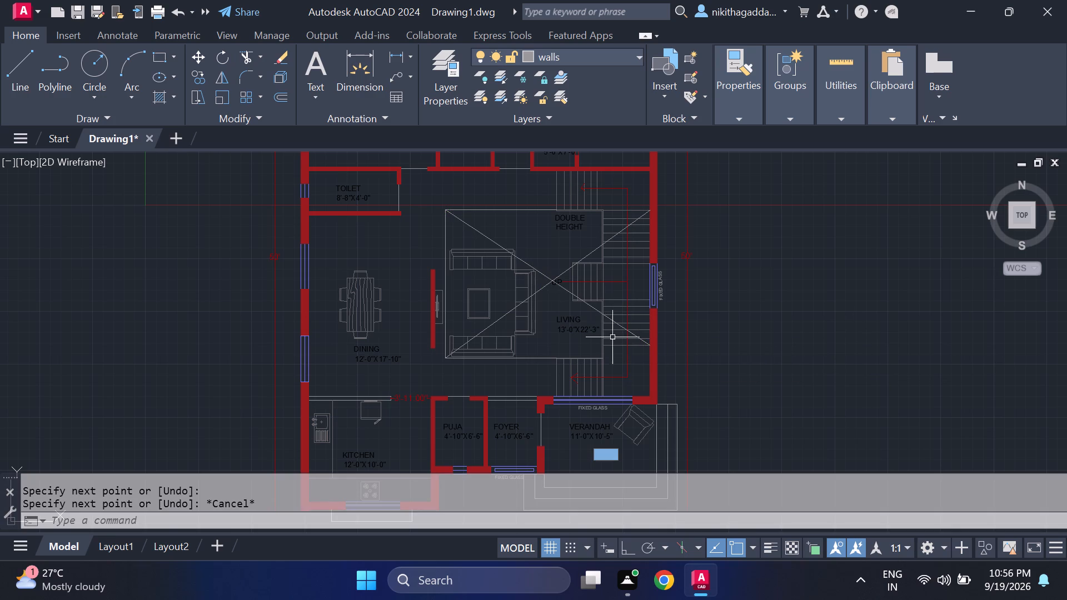
Examine the crossed diagonals over the double-height living area against the stairs and the rest of the ground floor plan.
scroll(595, 277, up, 2)
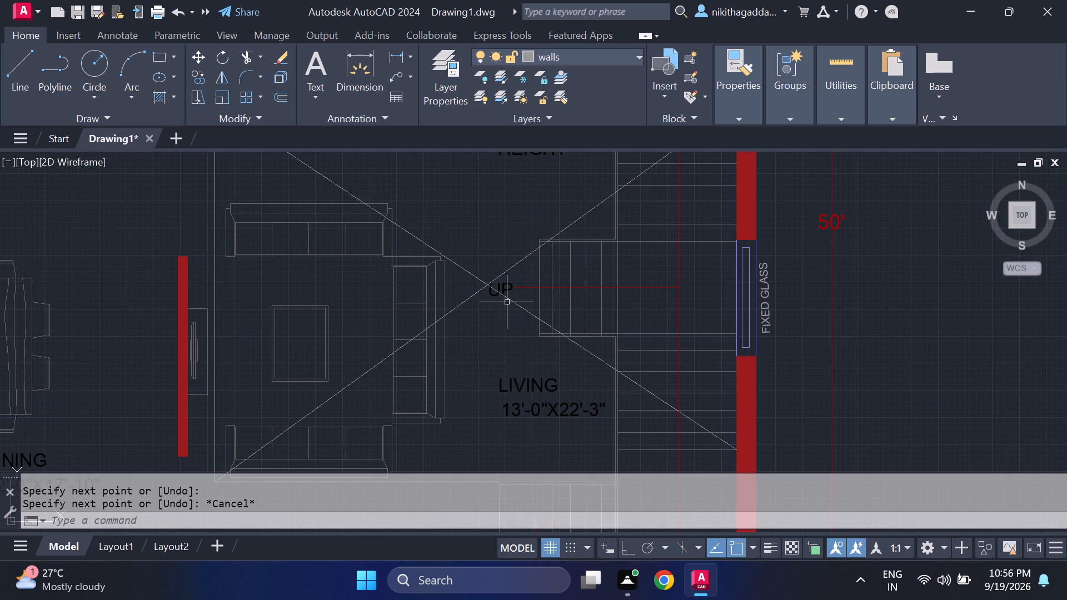
scroll(505, 331, down, 3)
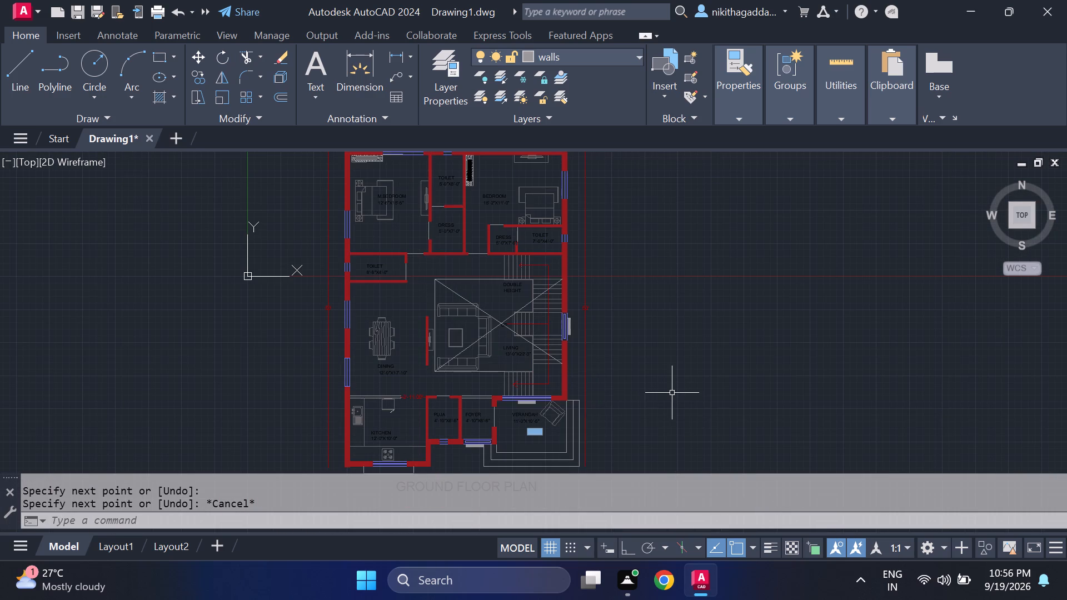
scroll(672, 394, down, 1)
middle_drag(665, 341, 665, 312)
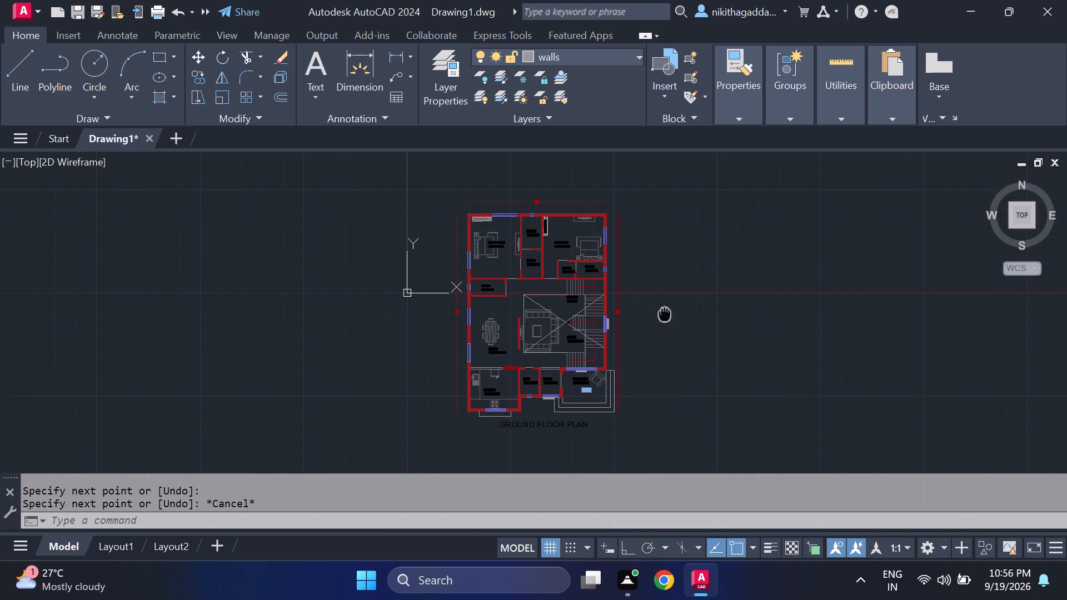
middle_drag(665, 312, 652, 266)
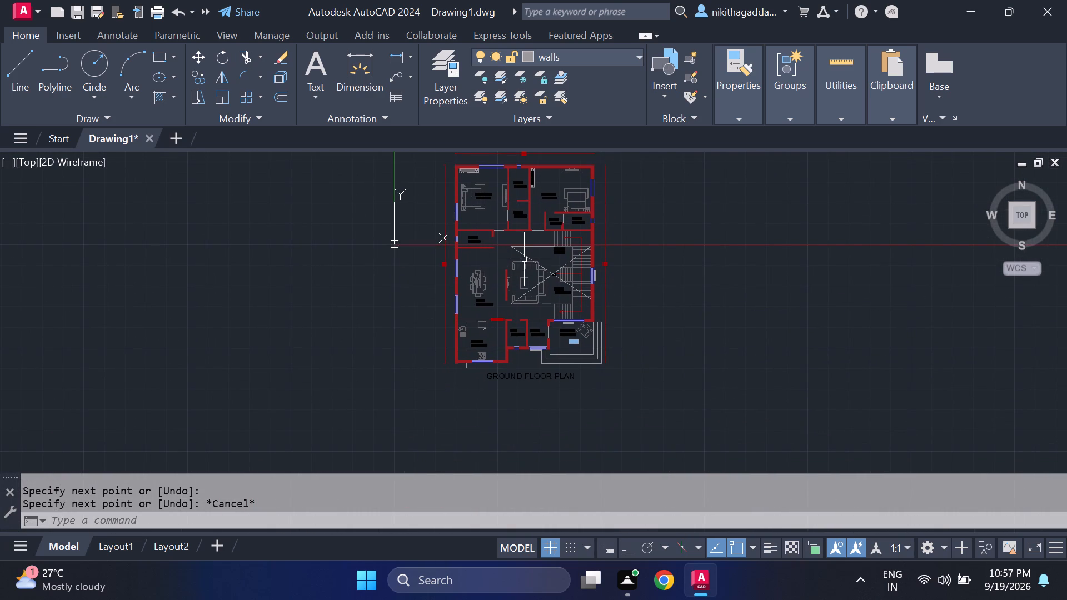
scroll(530, 264, up, 4)
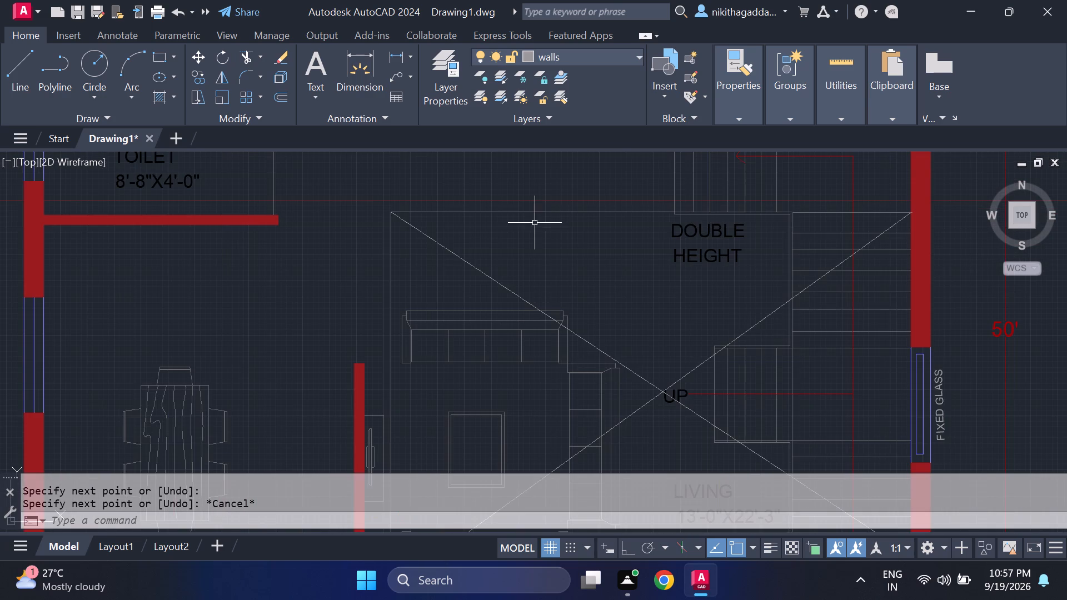
click(527, 232)
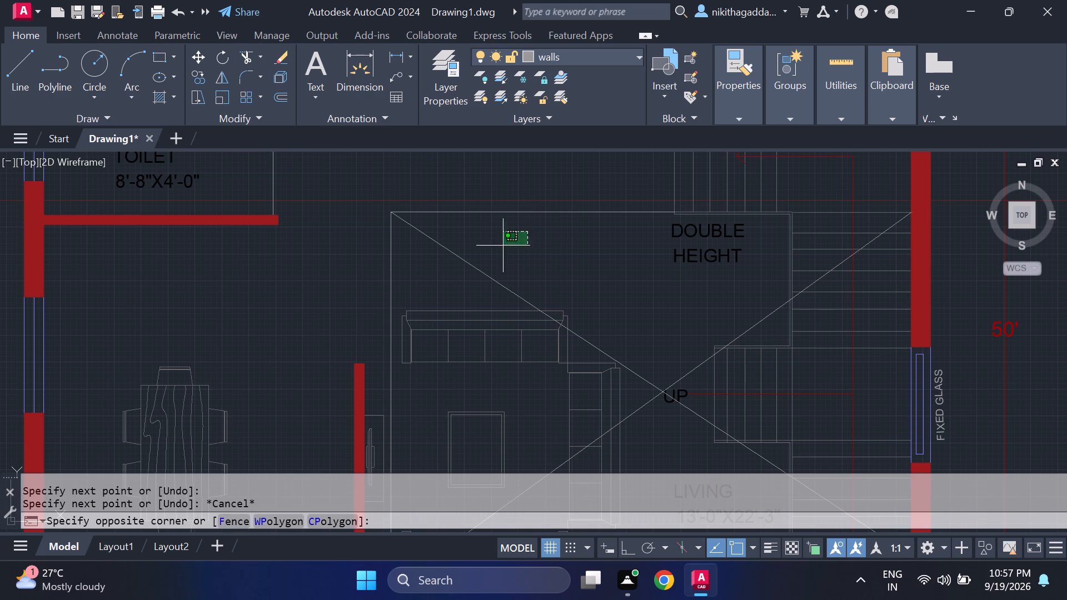
click(438, 262)
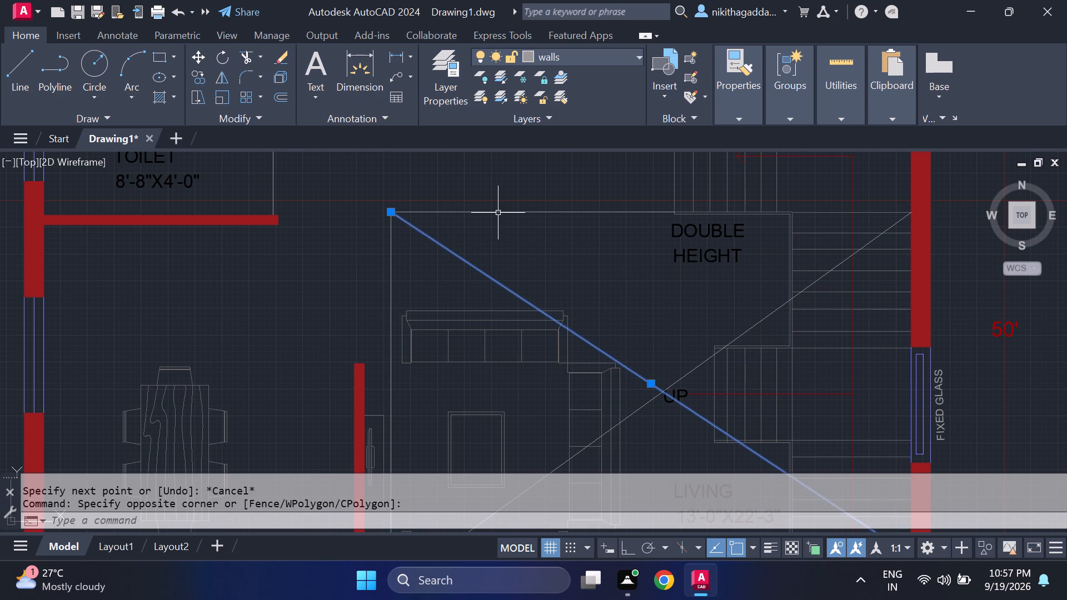
key(Escape)
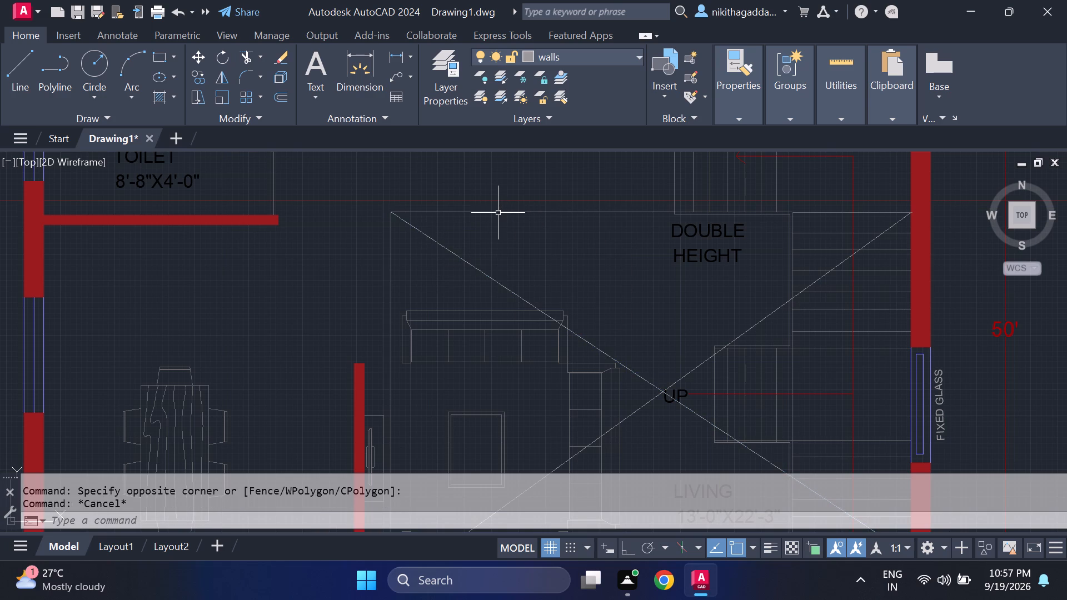
scroll(498, 213, down, 3)
scroll(470, 261, down, 1)
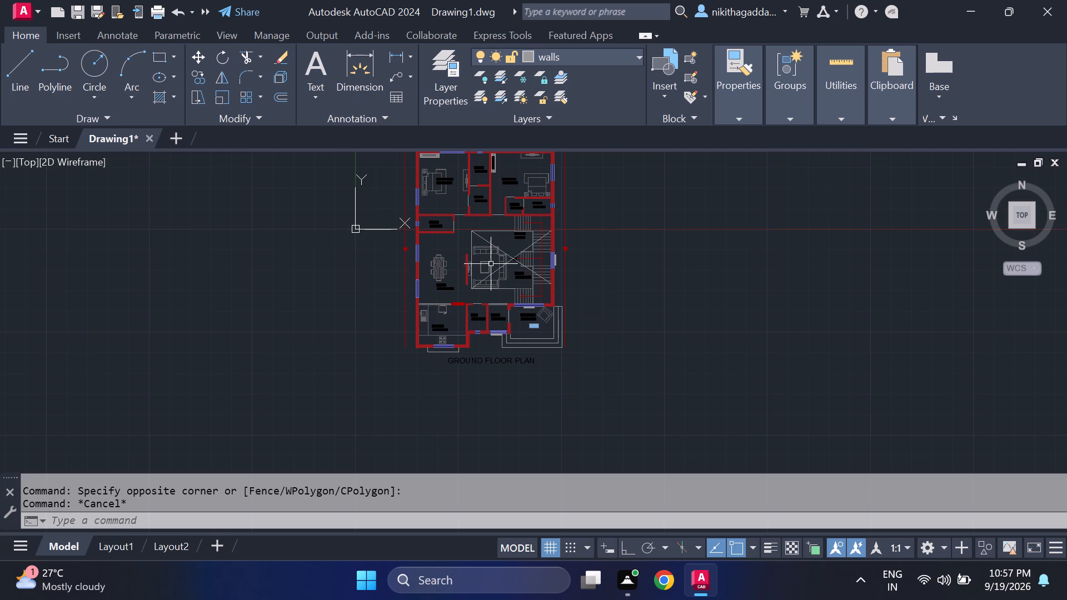
scroll(525, 244, up, 2)
middle_drag(533, 248, 664, 371)
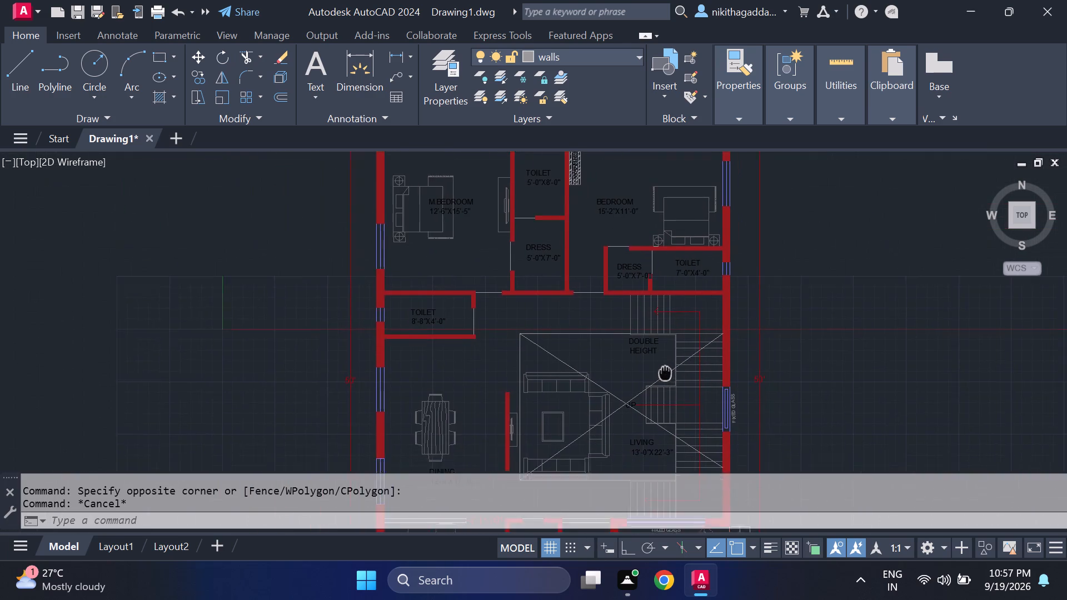
middle_drag(664, 371, 650, 324)
middle_drag(552, 403, 576, 415)
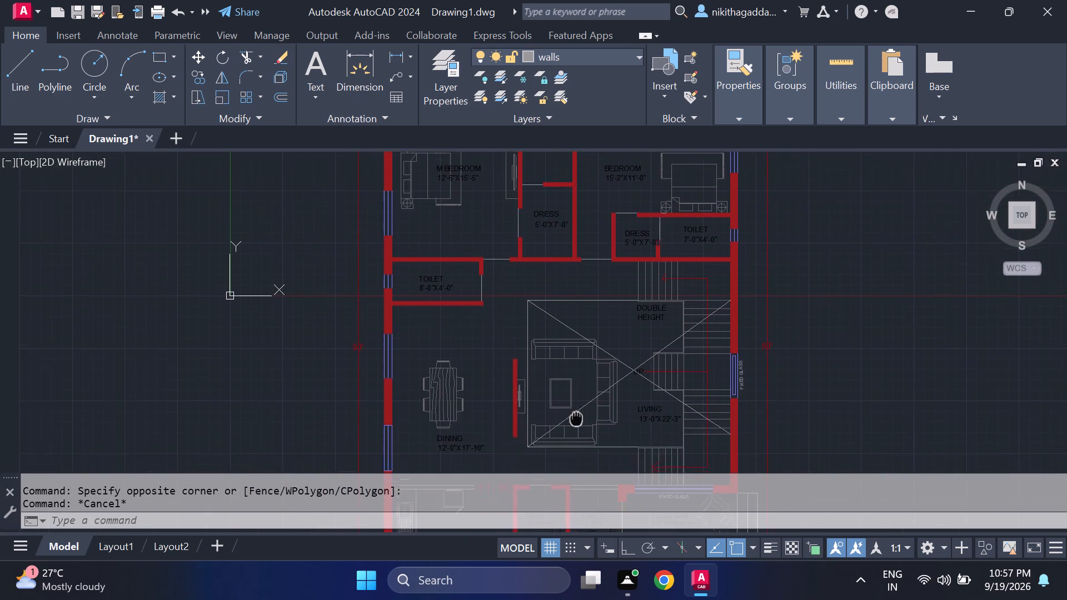
middle_drag(576, 415, 571, 281)
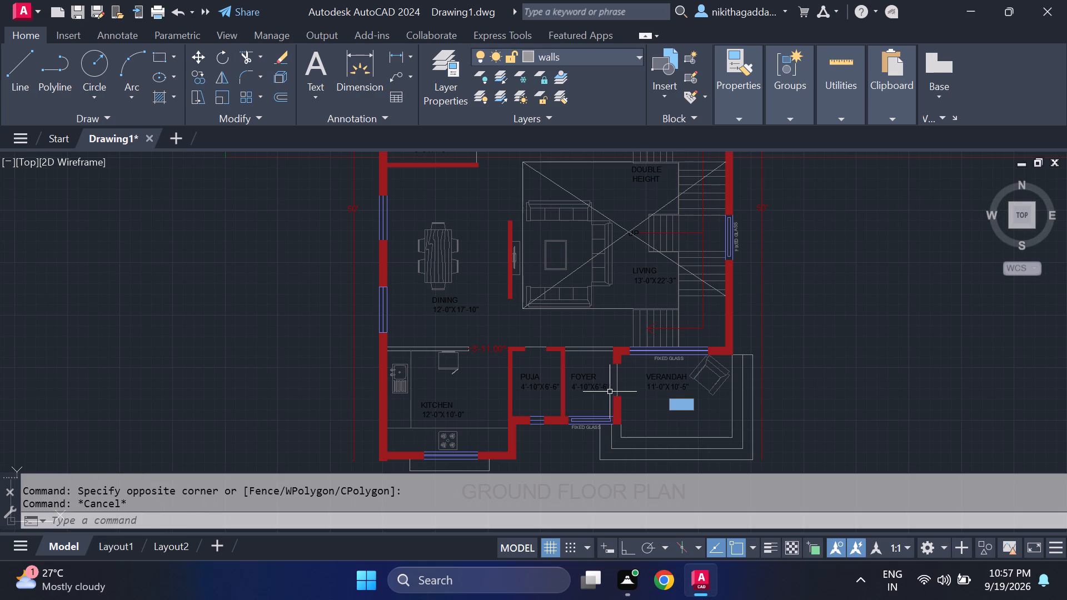
Erase both diagonals crossing the double-height living area.
scroll(657, 196, up, 1)
click(606, 233)
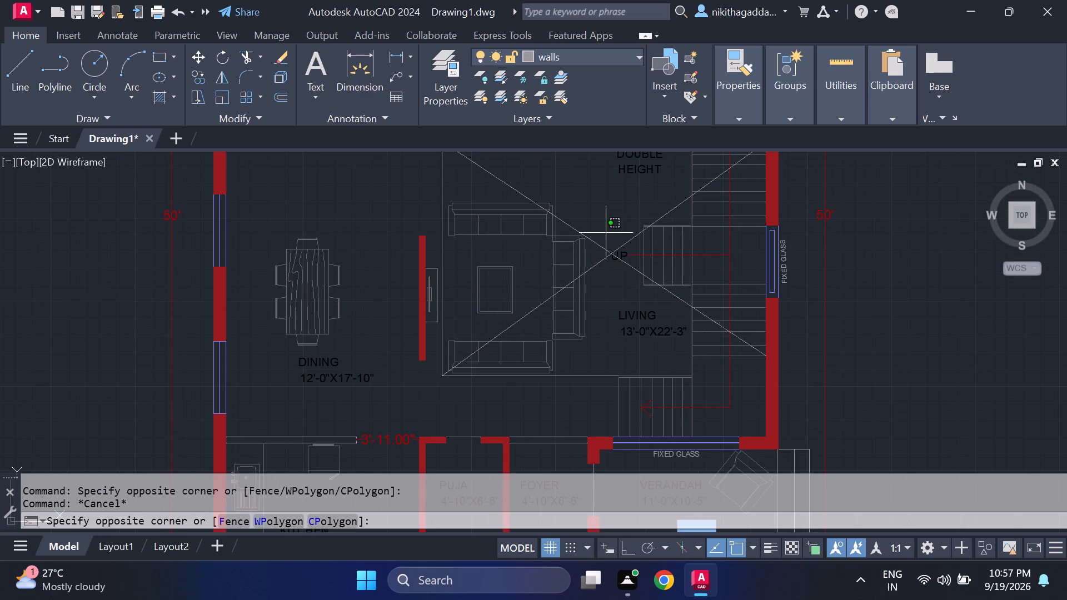
click(600, 253)
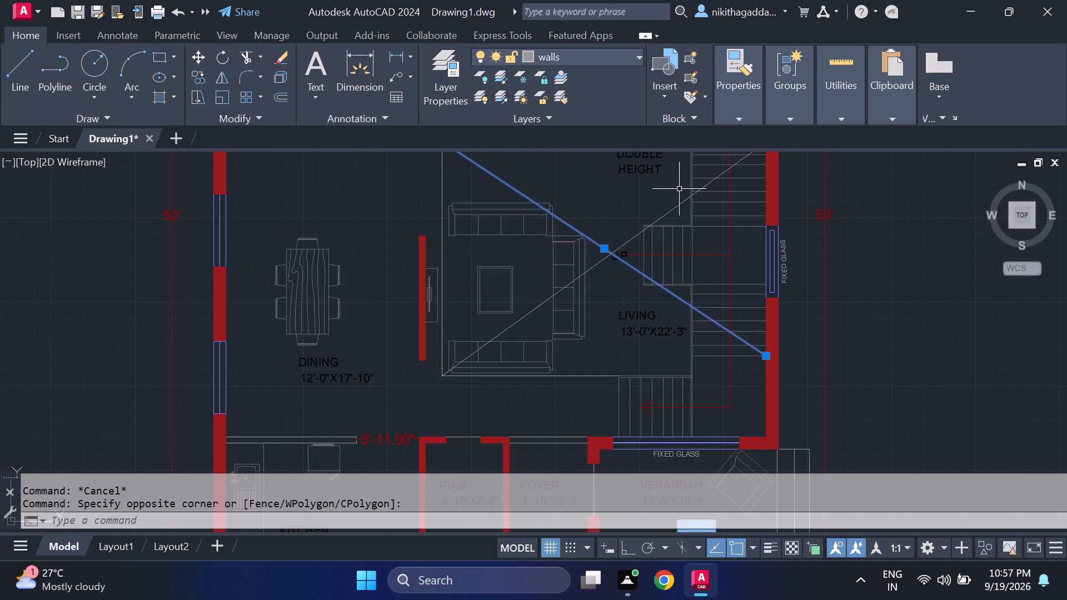
scroll(680, 189, up, 1)
click(672, 223)
key(Delete)
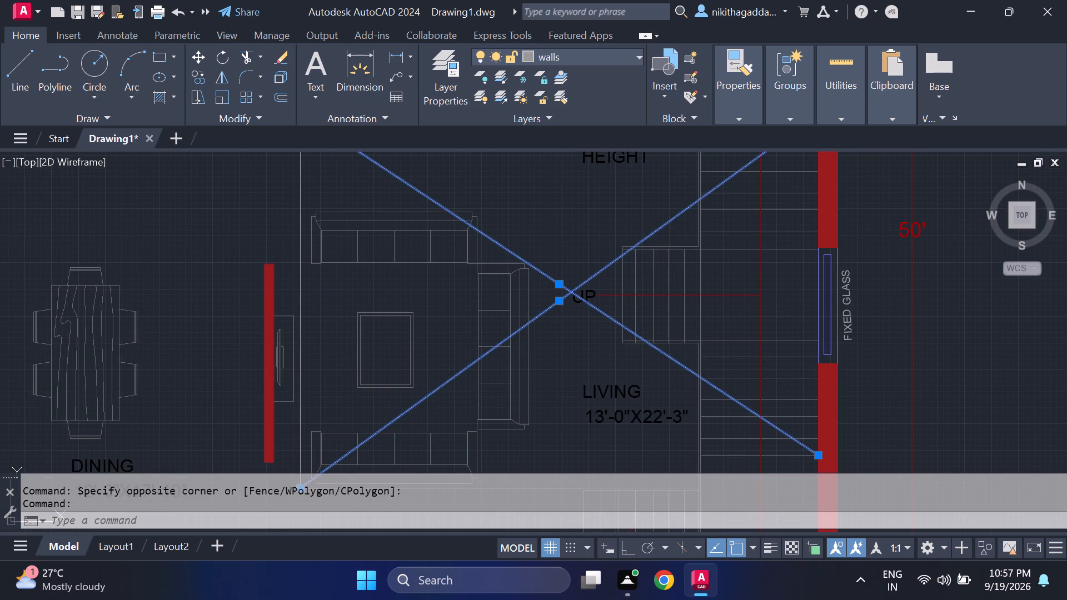
Set the current drawing colour to light grey, index colour 254.
scroll(630, 227, down, 3)
scroll(626, 242, up, 2)
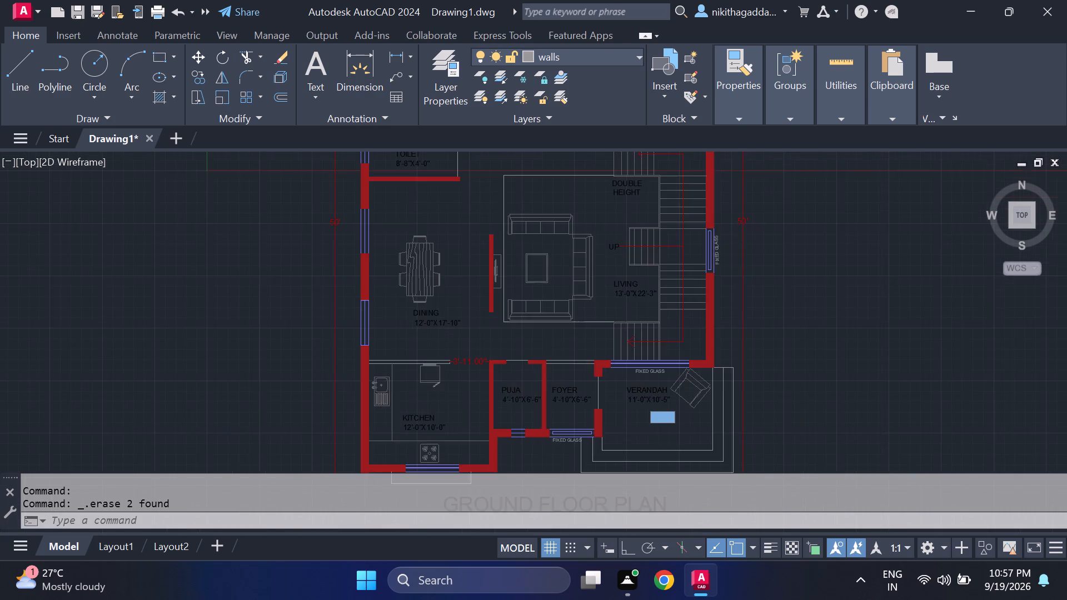
text(COLORS)
key(Return)
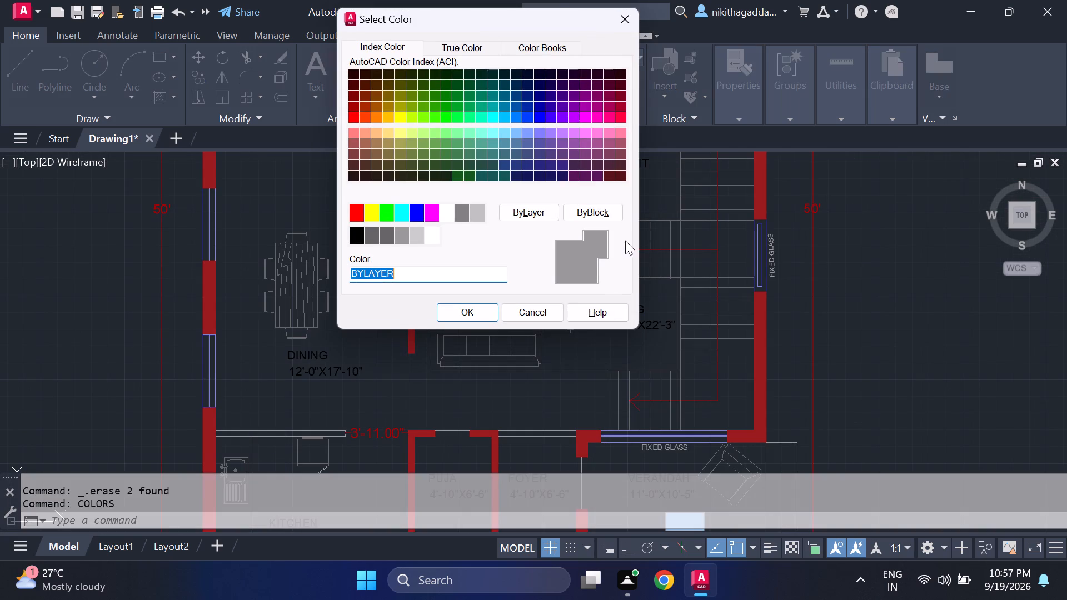
click(408, 236)
click(419, 233)
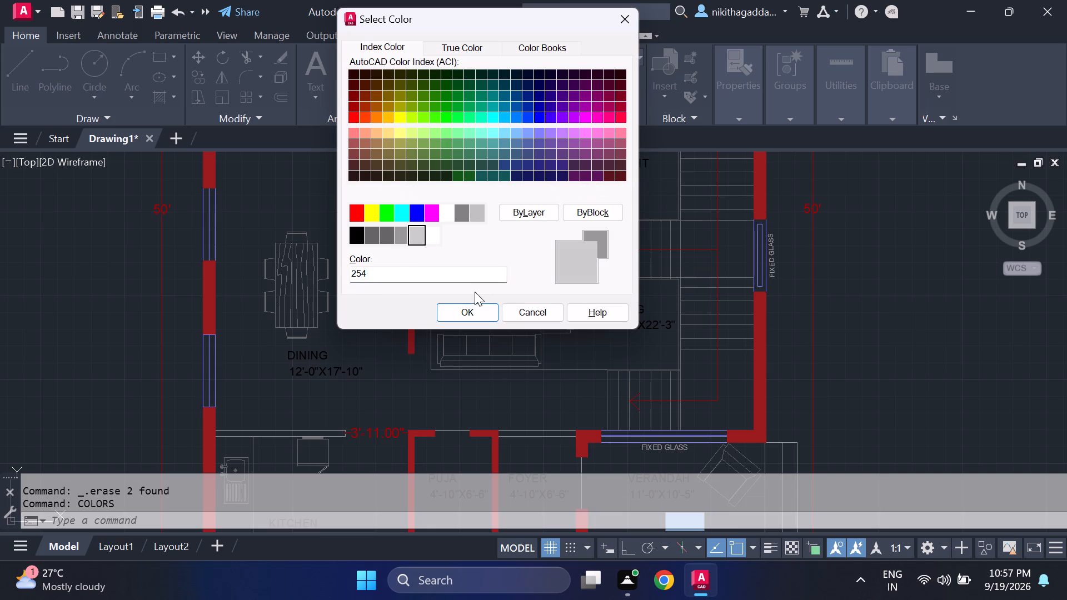
click(477, 313)
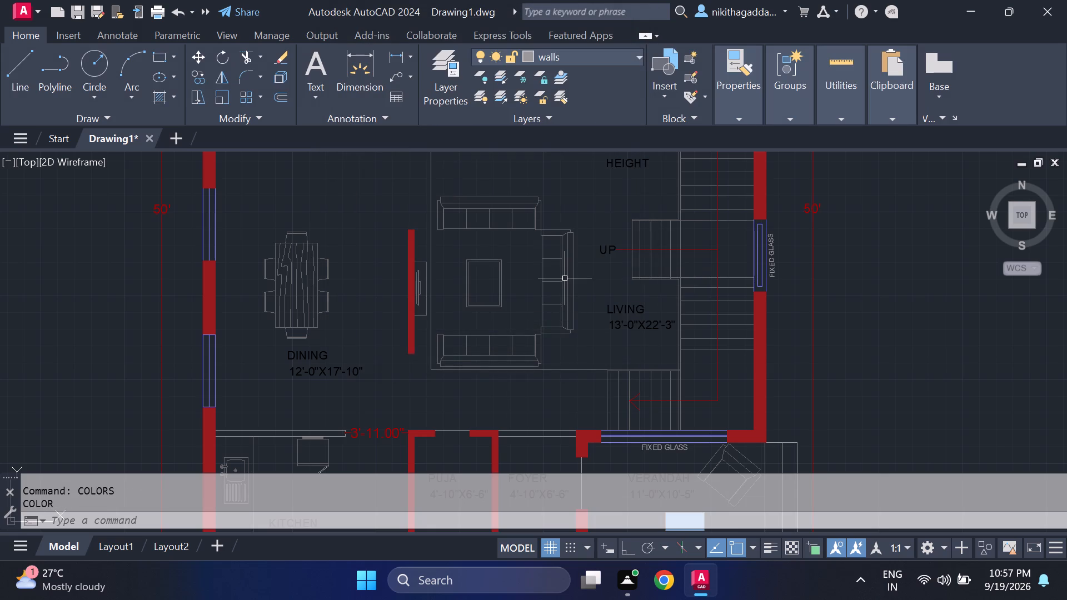
Draw a diagonal line from the living outline's upper-left corner to the east-wall end of the lowest side-flight tread.
key(l)
key(Return)
middle_drag(493, 272, 503, 348)
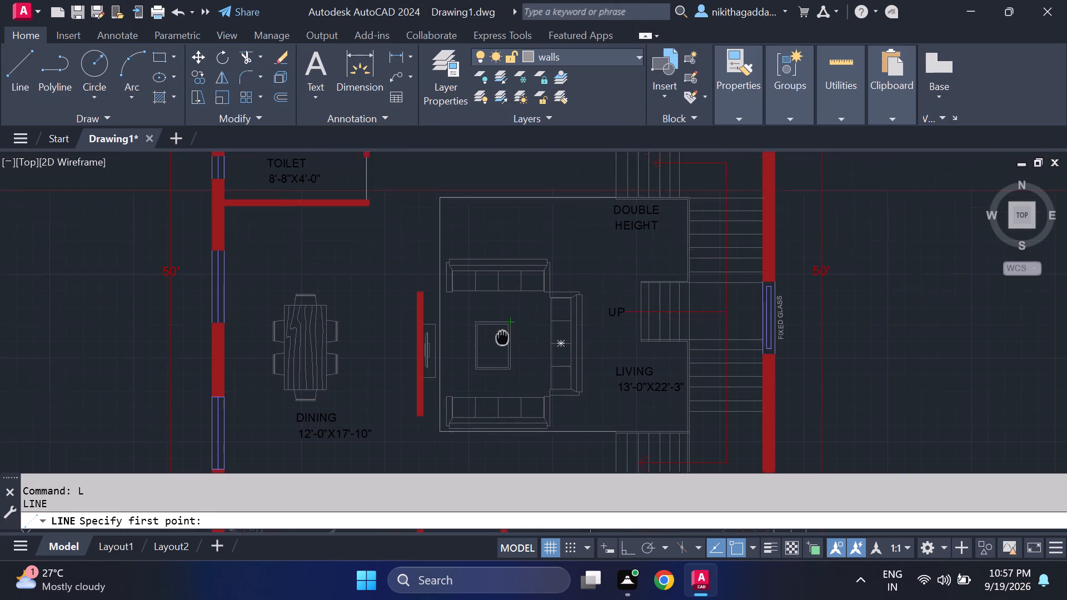
middle_drag(503, 348, 505, 373)
click(438, 236)
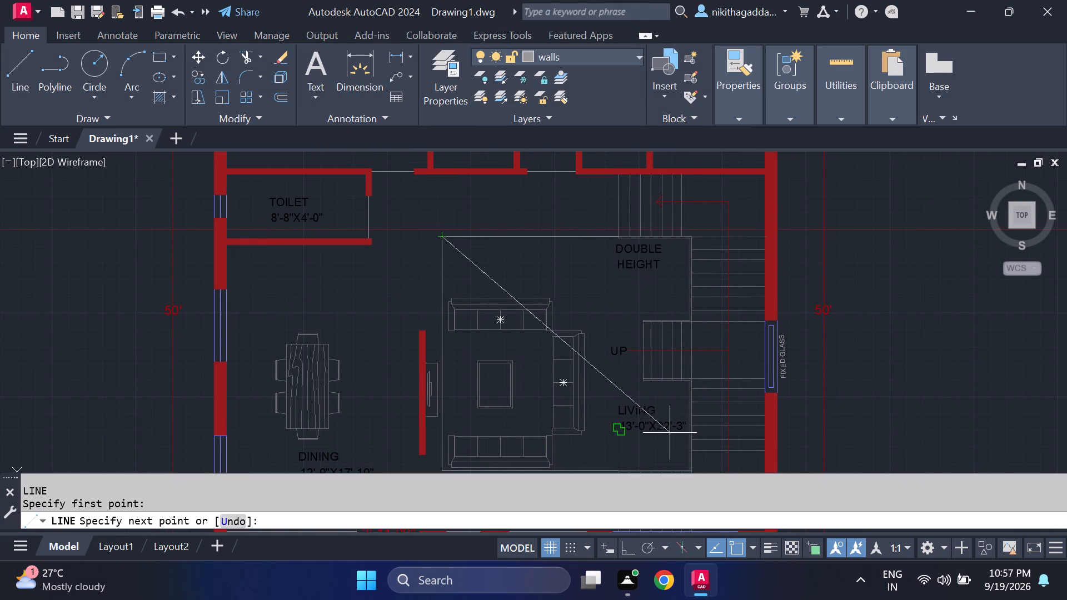
middle_drag(671, 414, 616, 276)
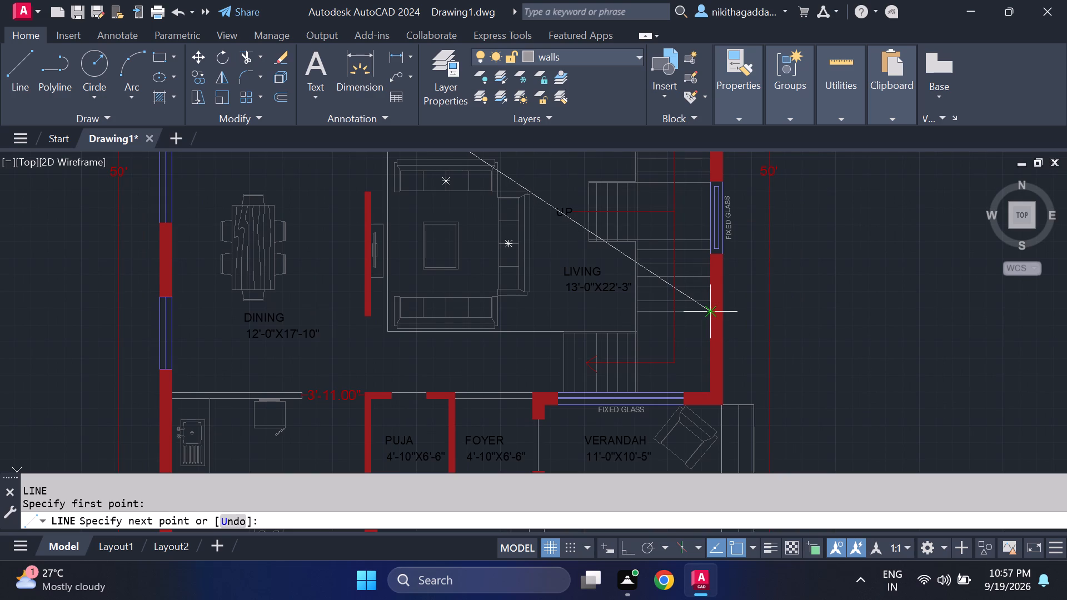
click(710, 313)
key(Escape)
Draw the crossing diagonal from the living outline's lower-left corner to the east-wall end of the uppermost side-flight tread.
key(space)
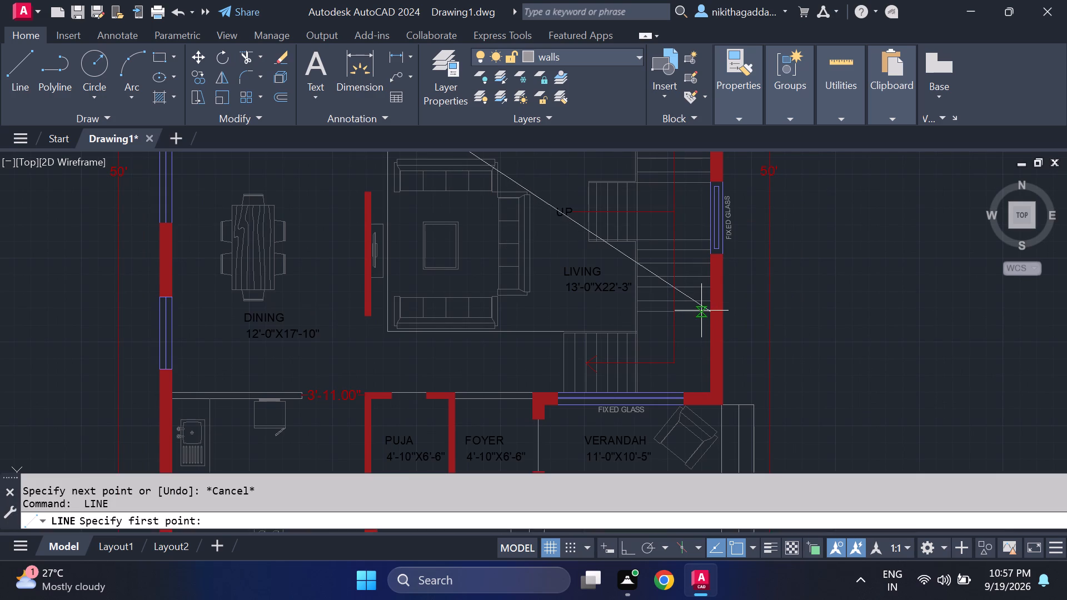
click(381, 330)
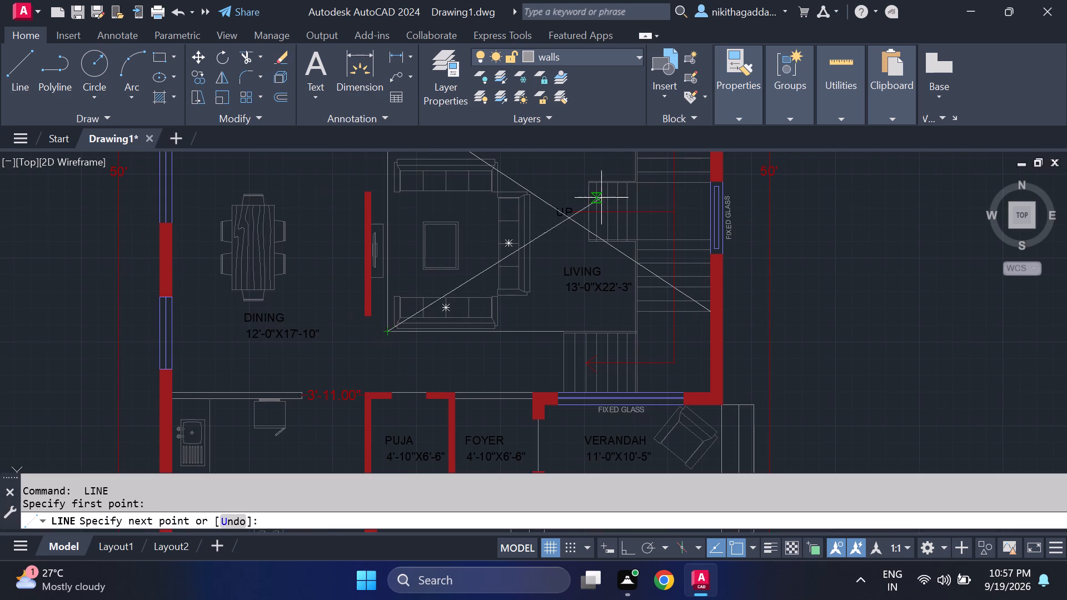
middle_drag(604, 179, 486, 354)
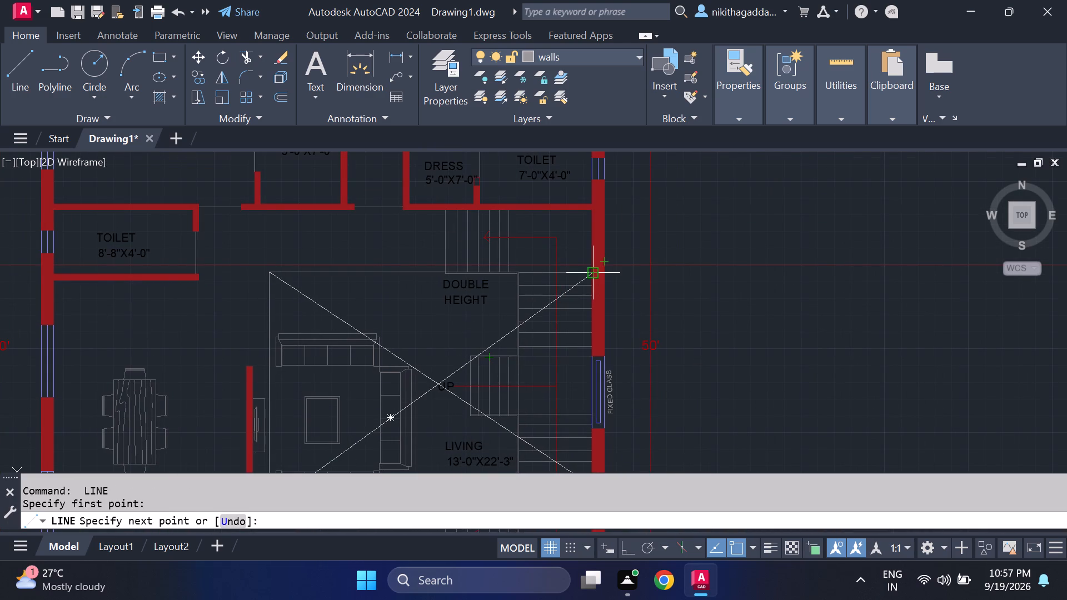
click(595, 271)
key(Escape)
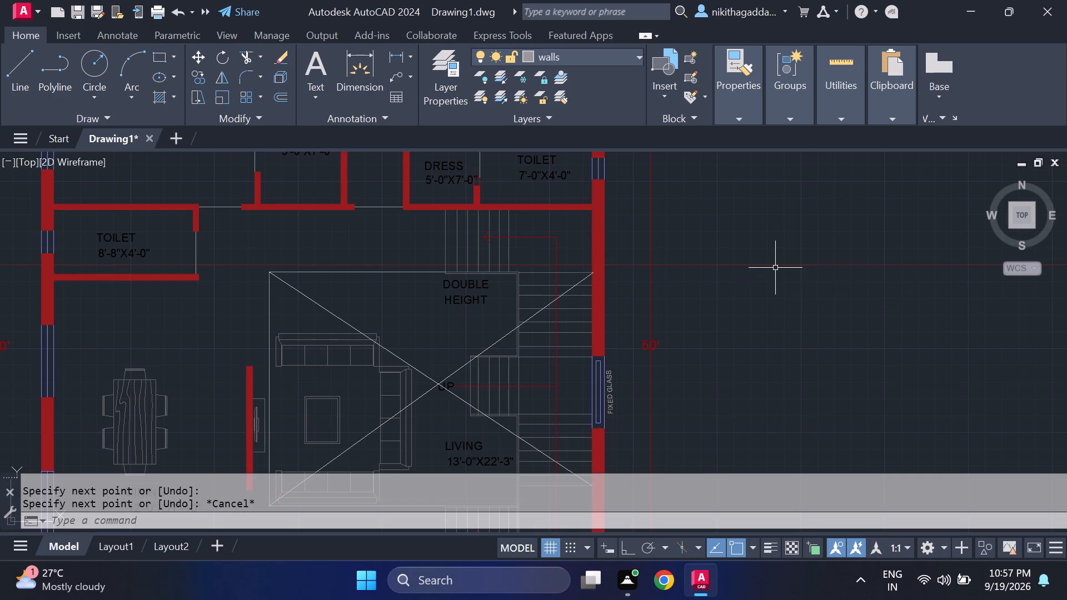
scroll(756, 281, down, 2)
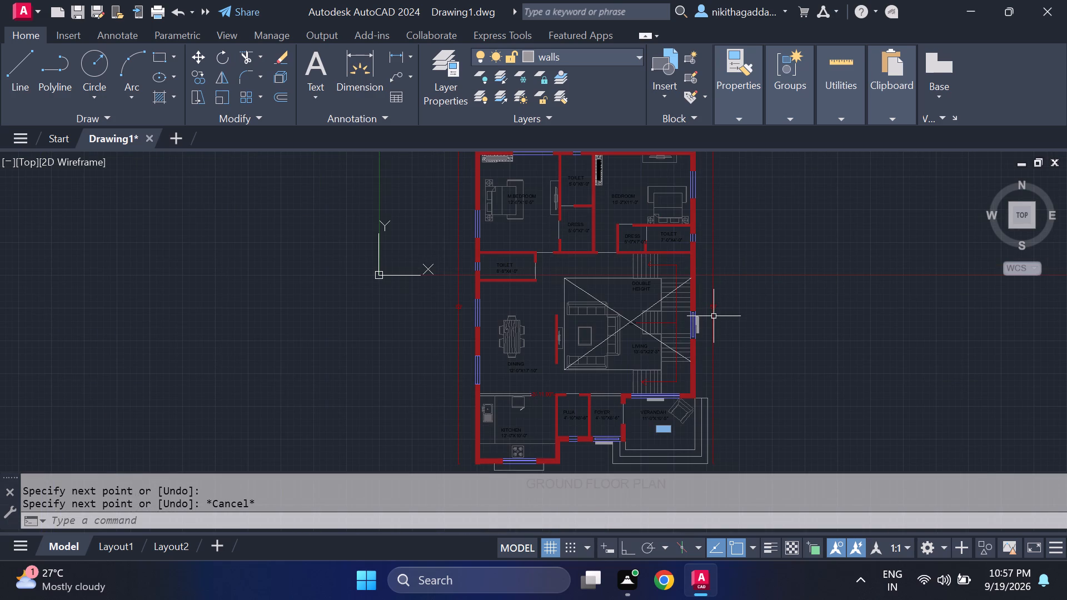
scroll(696, 341, up, 2)
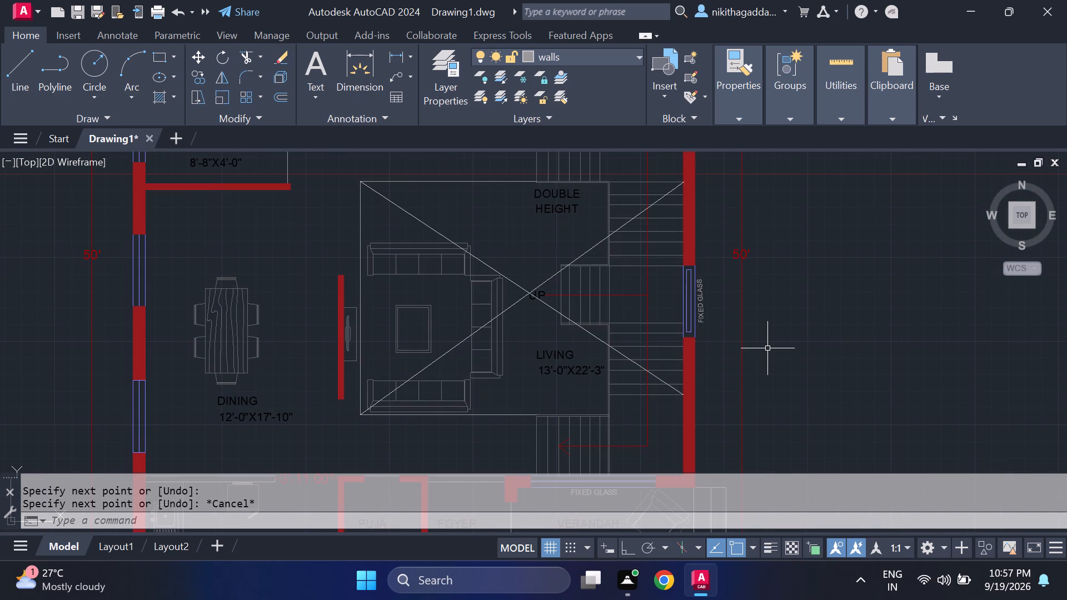
Copy the lowest side-flight tread beside the east wall downward twice to add two more treads.
scroll(767, 348, down, 1)
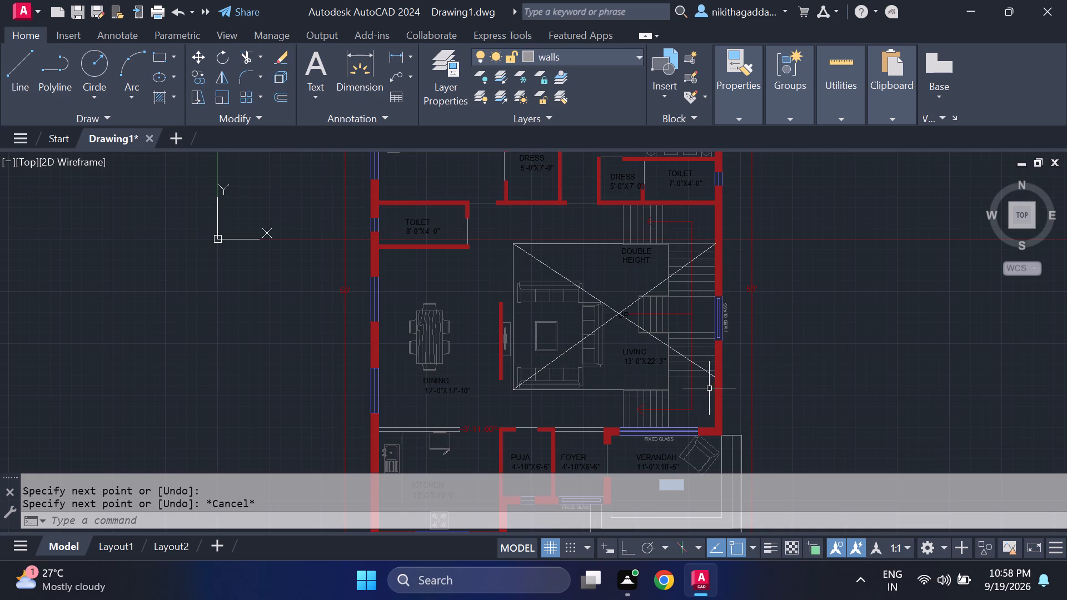
scroll(701, 391, up, 3)
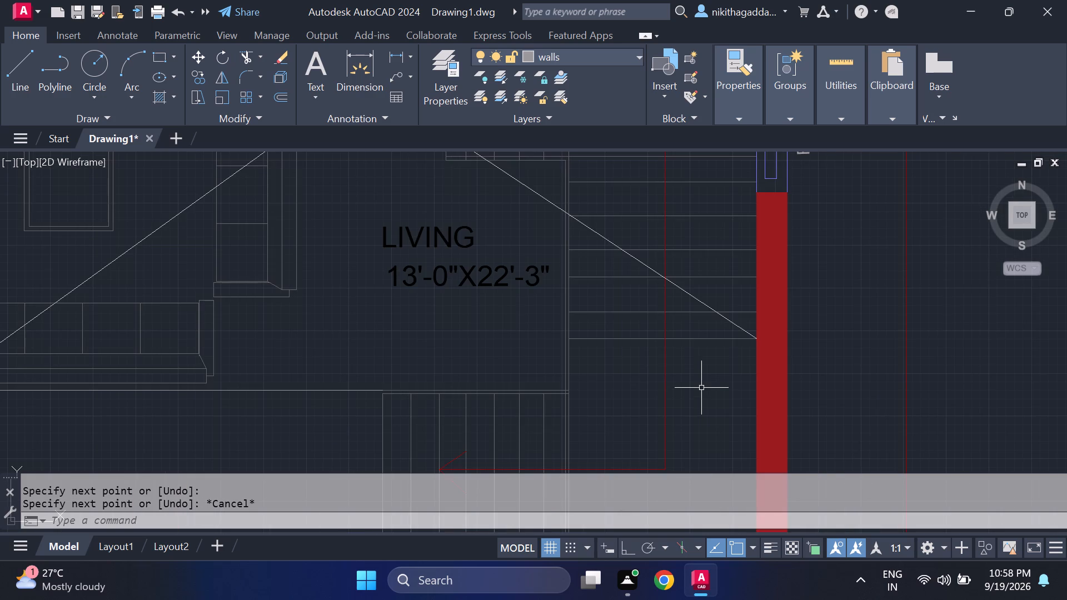
text(CO)
key(Return)
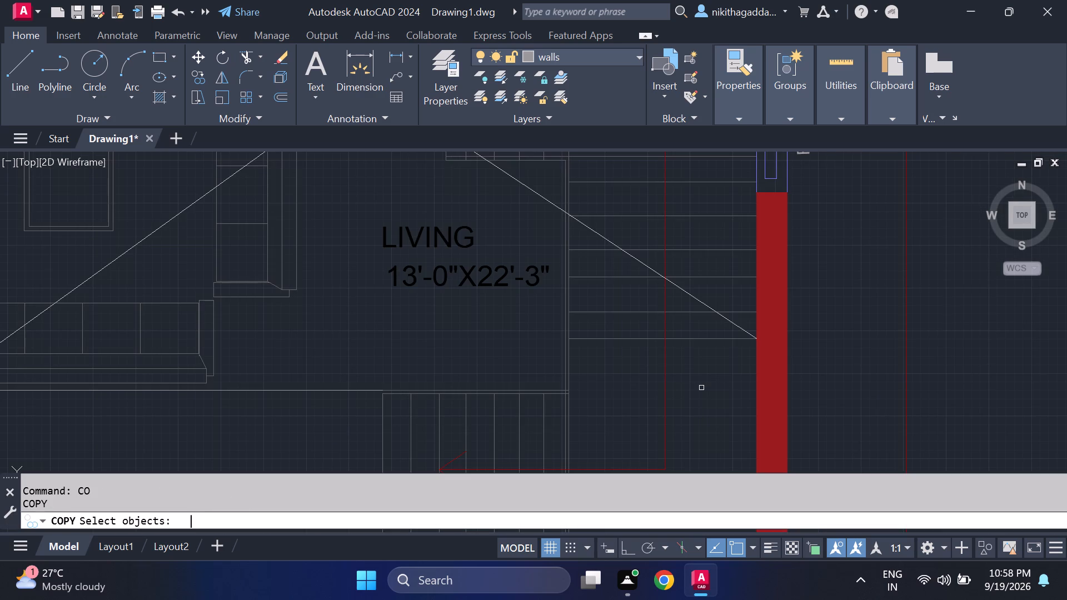
click(642, 339)
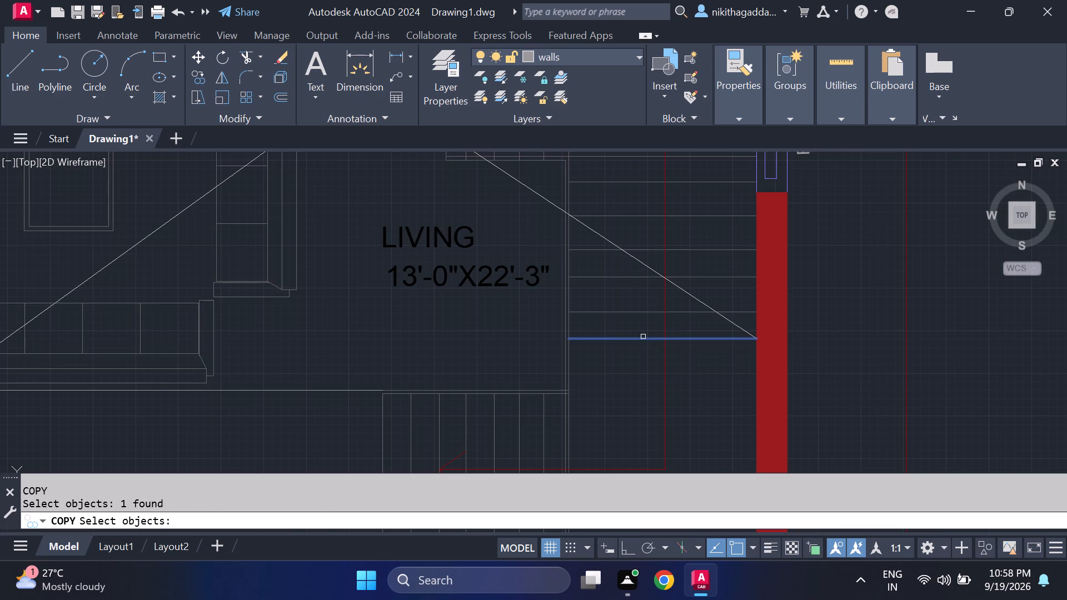
key(Return)
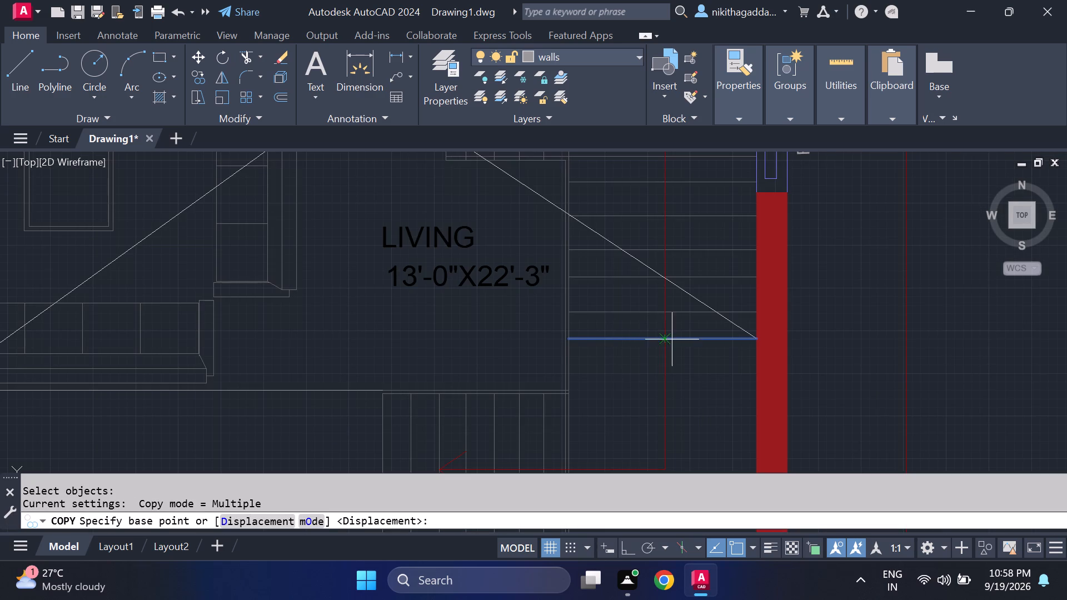
click(666, 341)
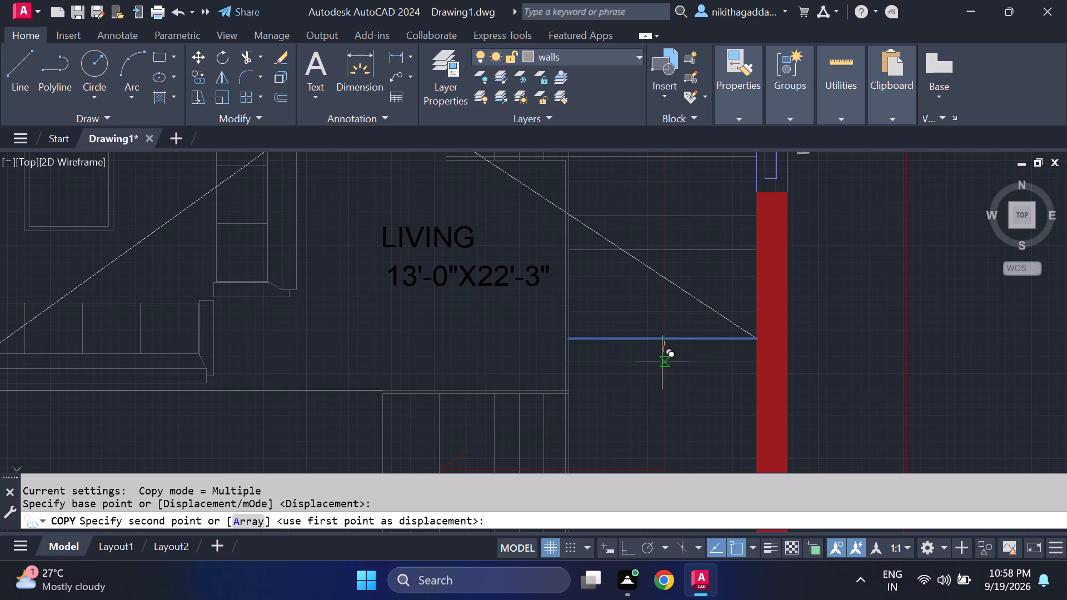
click(662, 362)
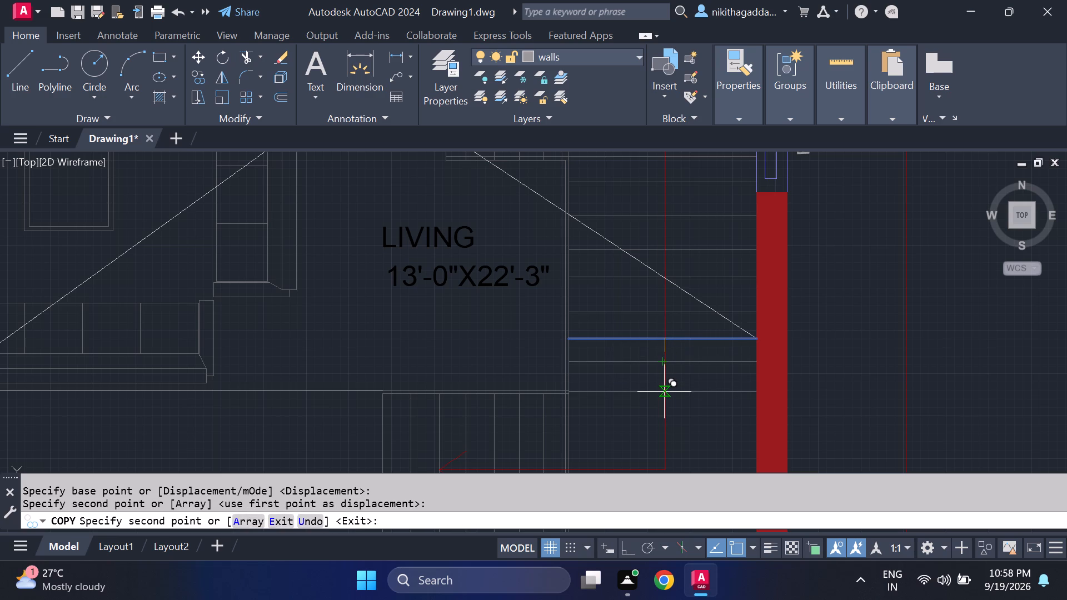
click(664, 392)
scroll(792, 355, down, 2)
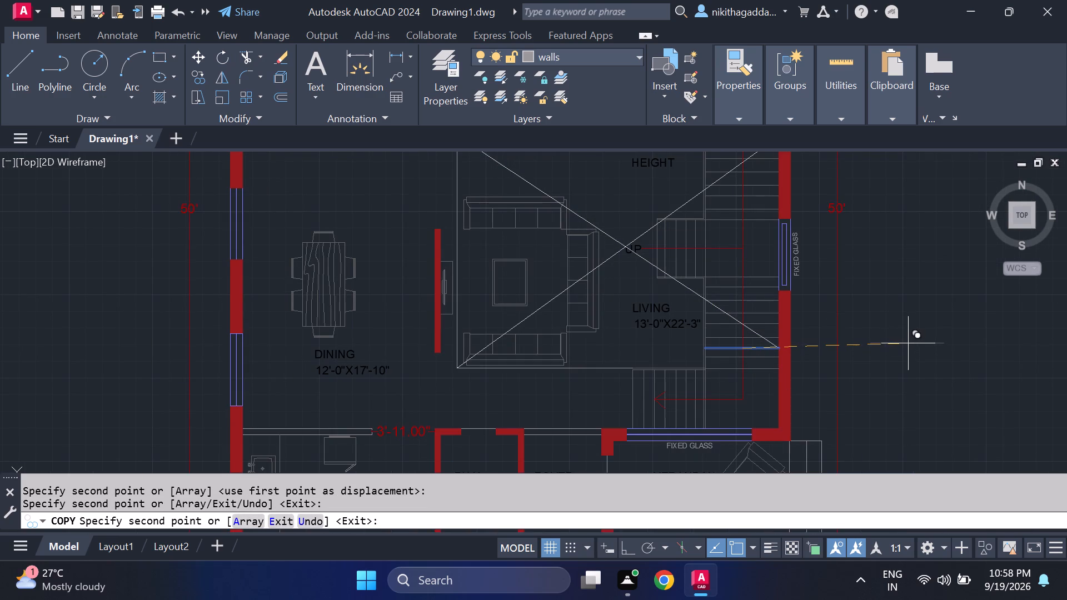
key(Escape)
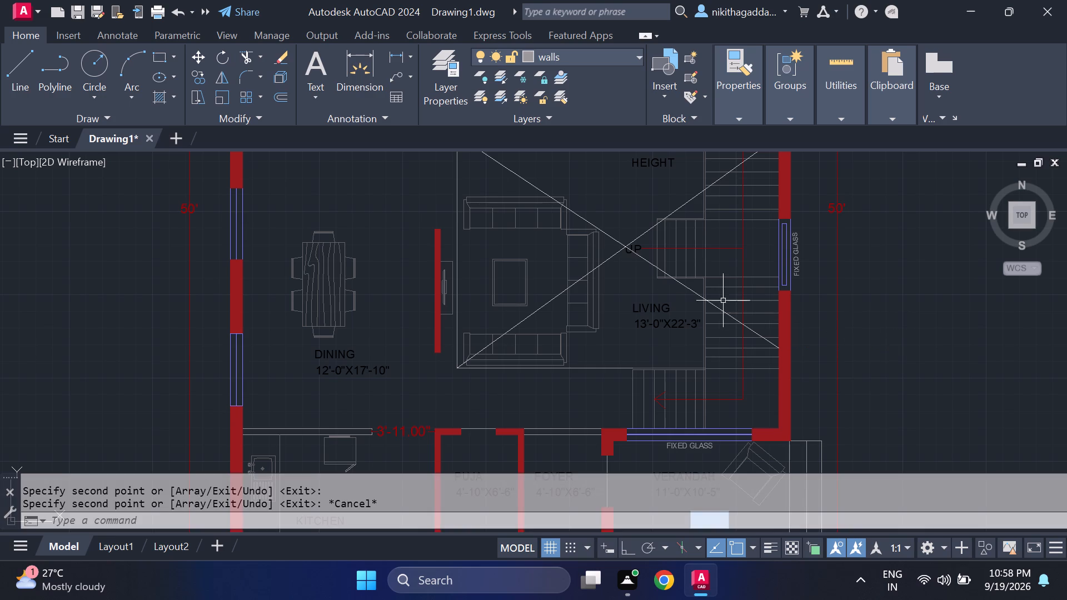
Erase the diagonal running from the living outline's upper-left corner to the east-wall side of the lower side flight.
click(689, 283)
click(685, 287)
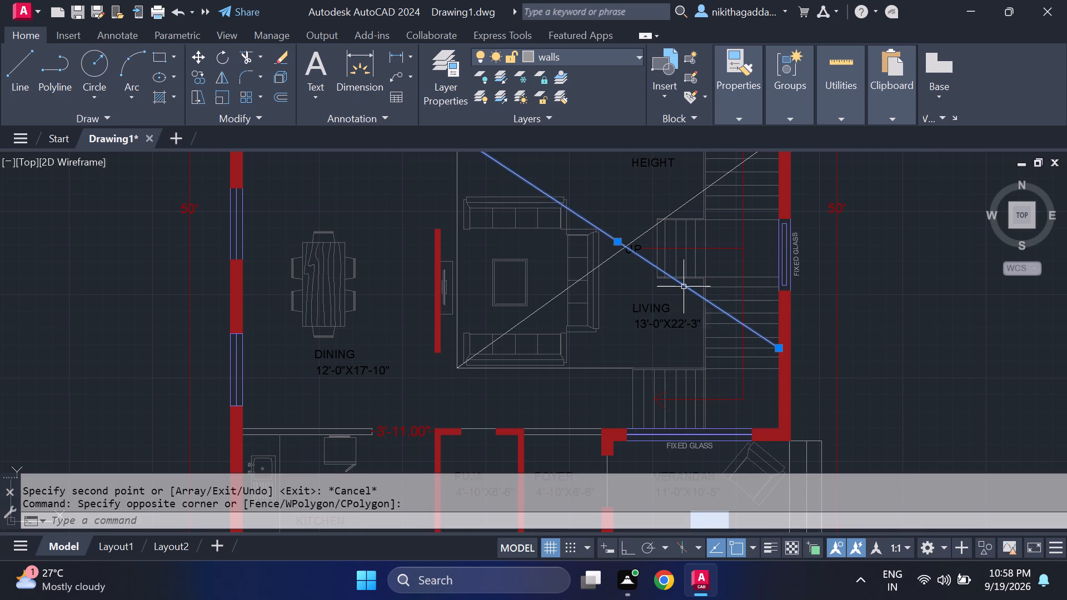
key(Delete)
Draw a replacement diagonal from the east-wall end of the new lowest side-flight tread to the living outline's upper-left corner.
key(l)
key(Return)
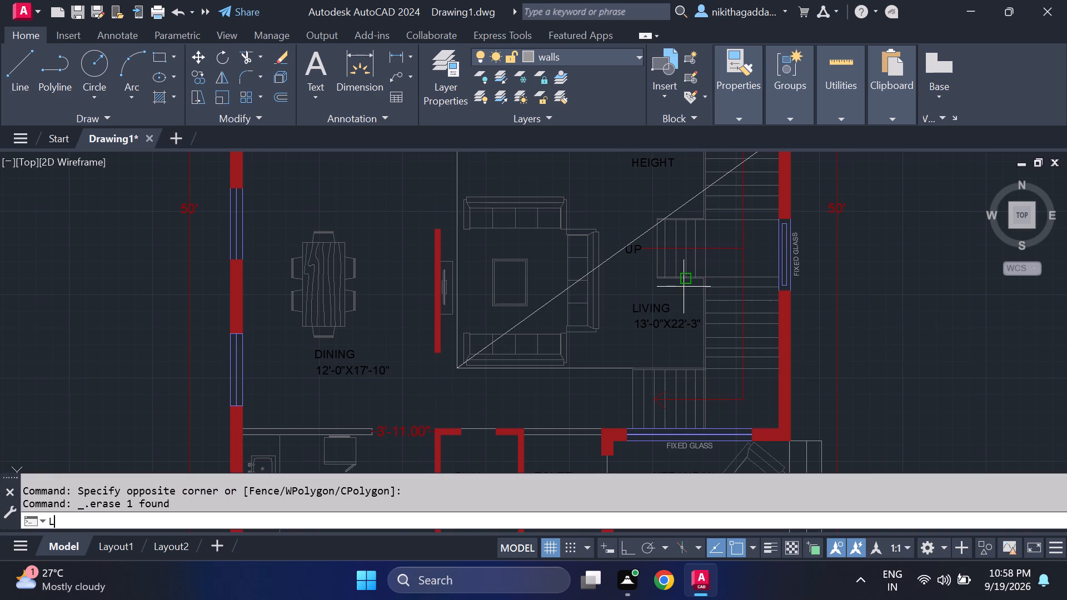
drag(778, 369, 775, 362)
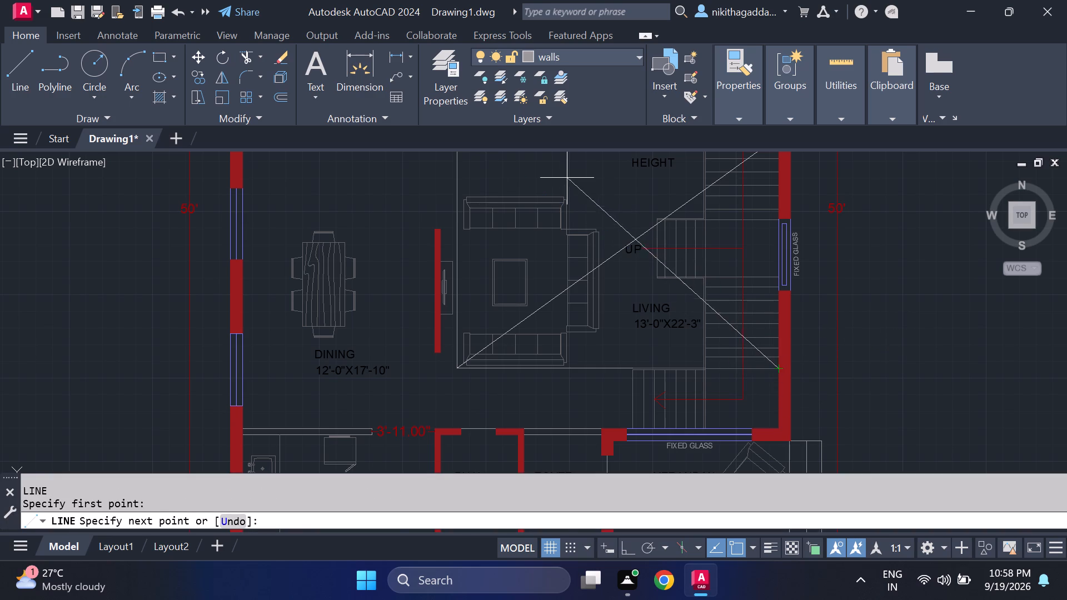
middle_drag(549, 174, 655, 333)
click(566, 296)
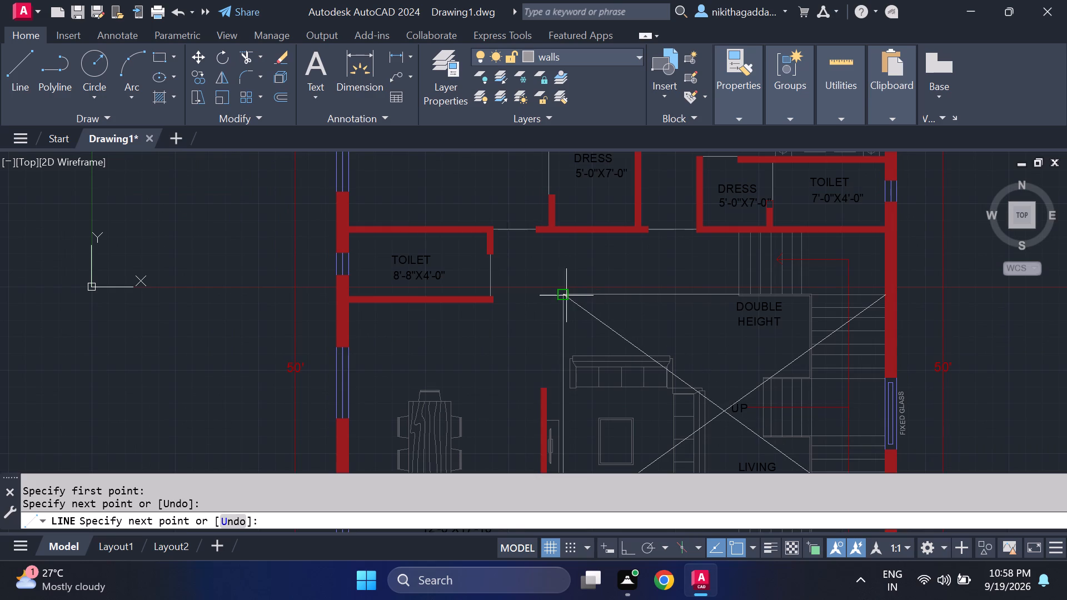
key(Escape)
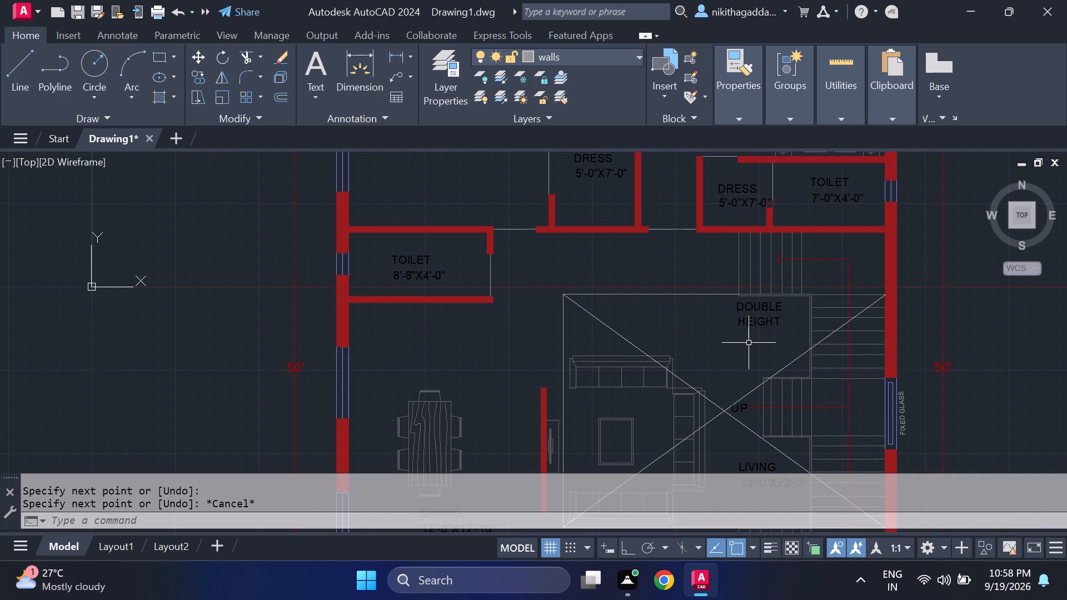
Fill both kitchen counter runs, around the sink and the hob, with a solid orange hatch, colour 248,153,30.
scroll(756, 362, down, 2)
middle_drag(795, 381, 721, 311)
scroll(721, 311, up, 1)
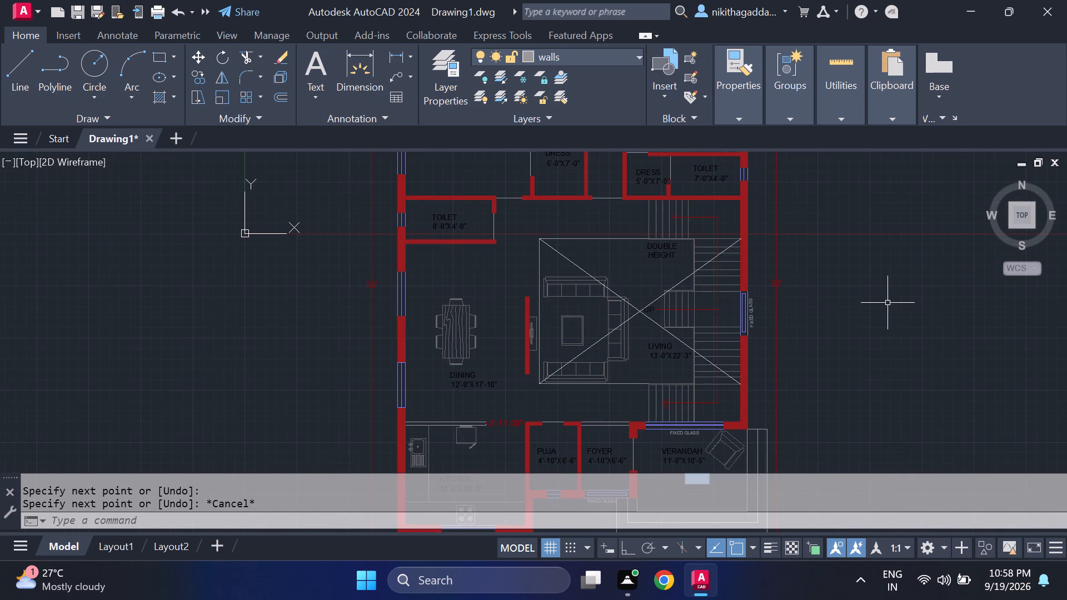
scroll(885, 306, down, 1)
middle_drag(876, 303, 820, 296)
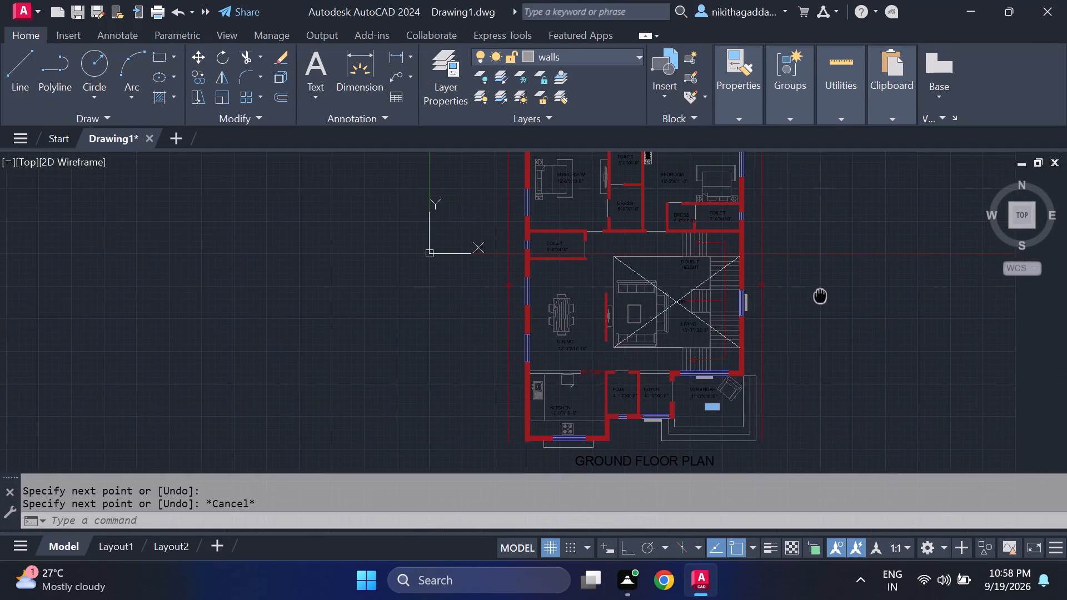
middle_drag(820, 296, 817, 296)
scroll(582, 413, up, 3)
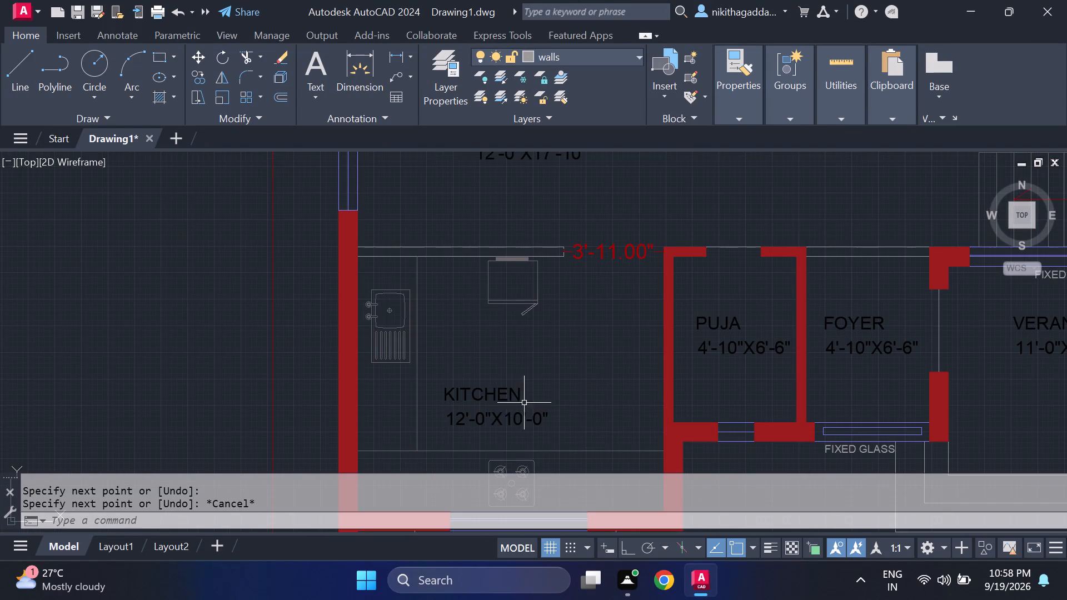
middle_drag(526, 361, 549, 285)
text(HATCH)
key(Return)
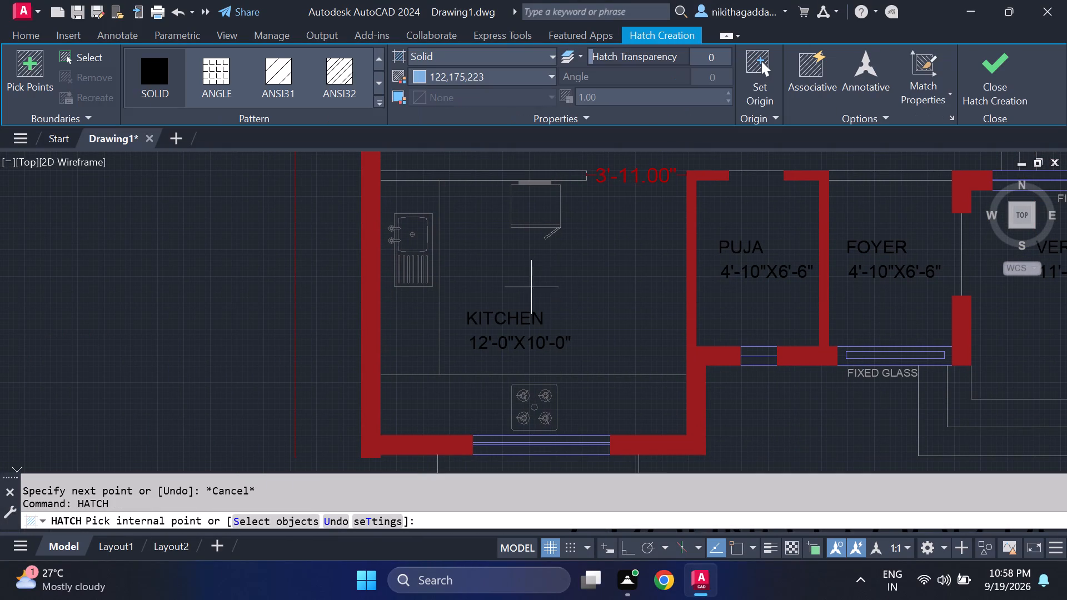
click(542, 74)
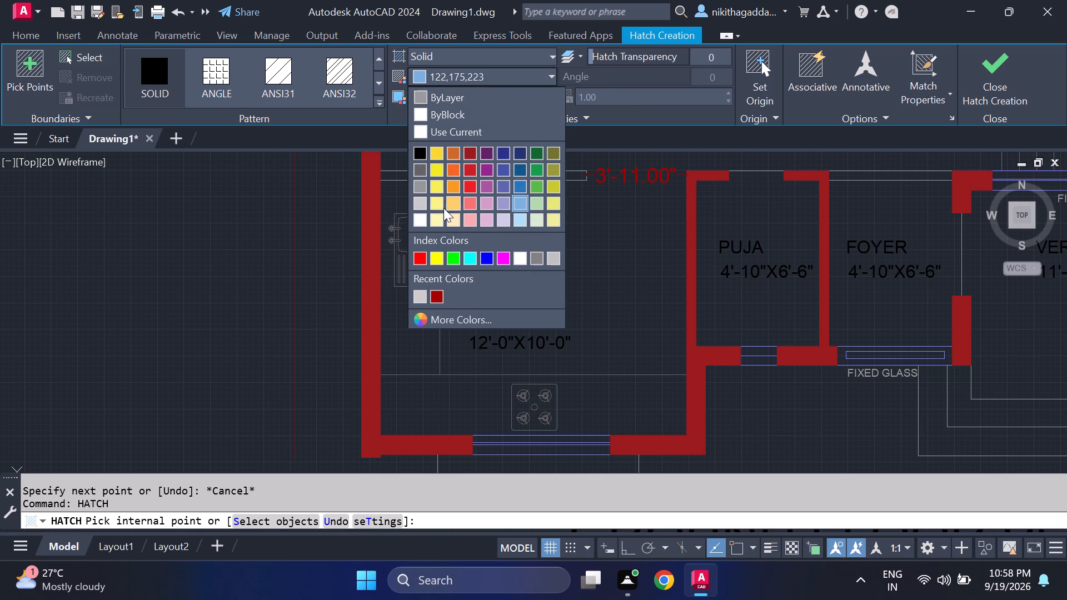
click(451, 188)
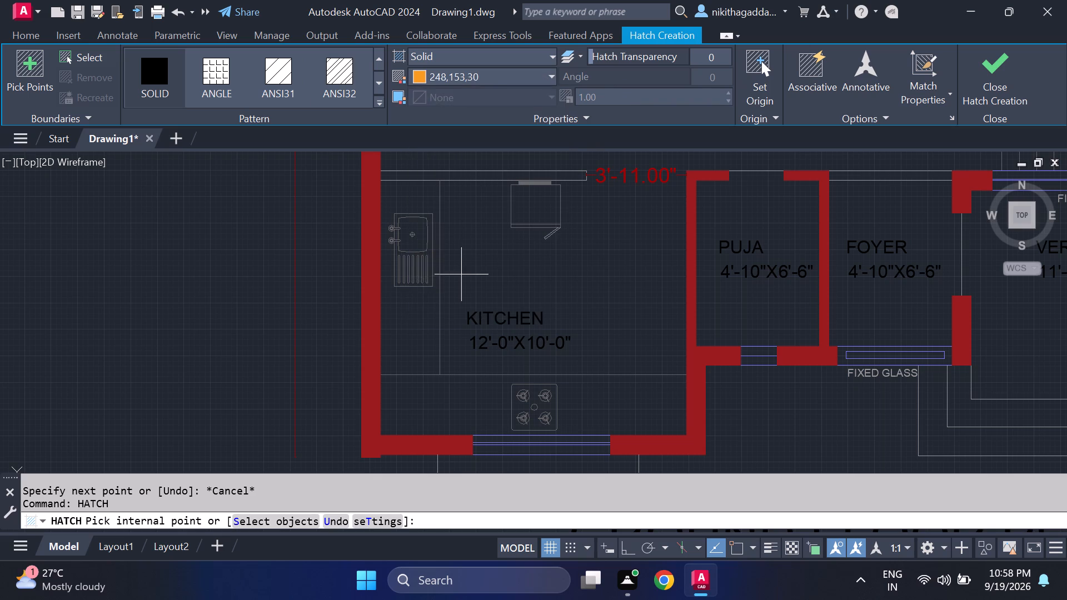
click(422, 319)
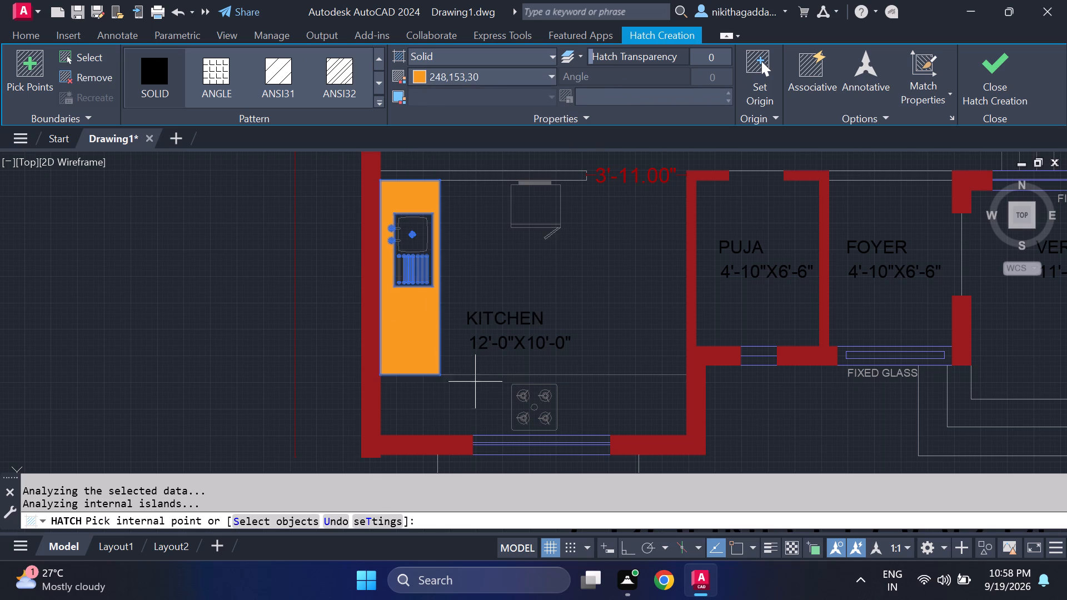
click(456, 411)
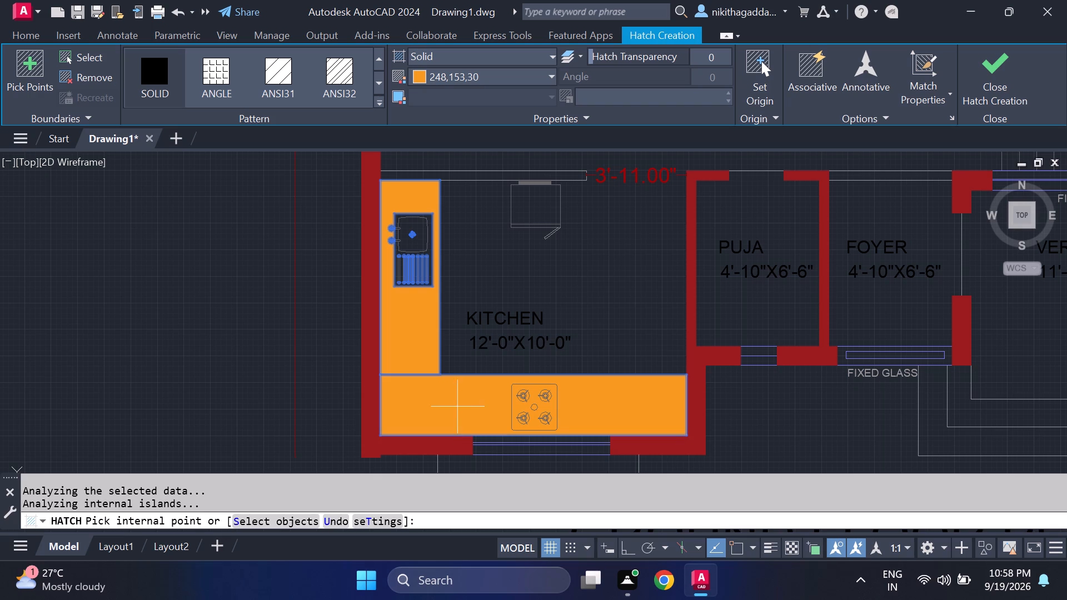
click(993, 81)
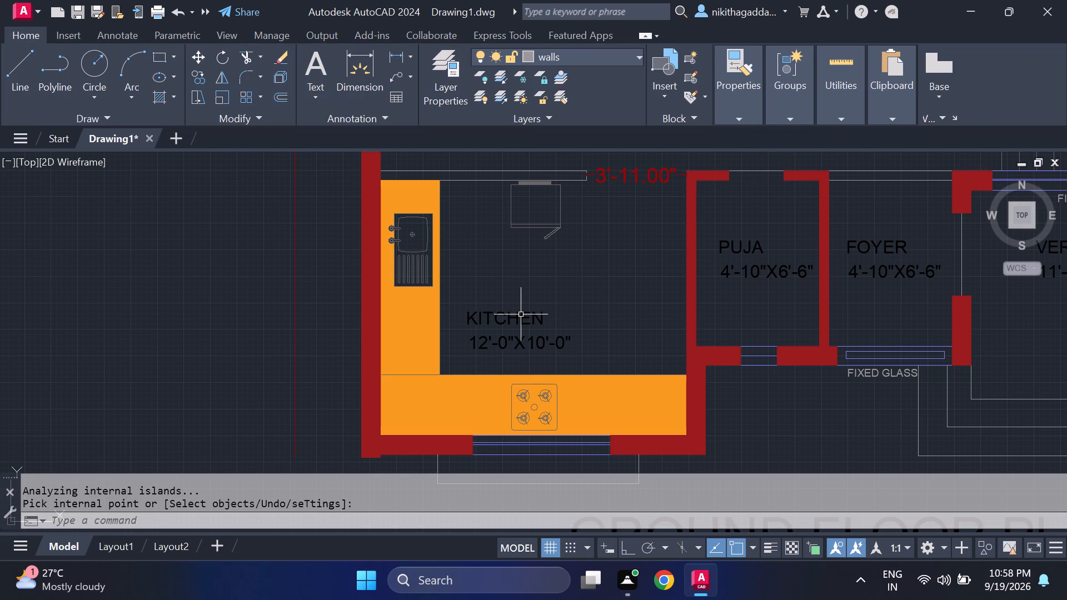
Review the filled kitchen counters, the verandah and the whole ground floor plan.
scroll(533, 462, up, 1)
scroll(547, 441, down, 1)
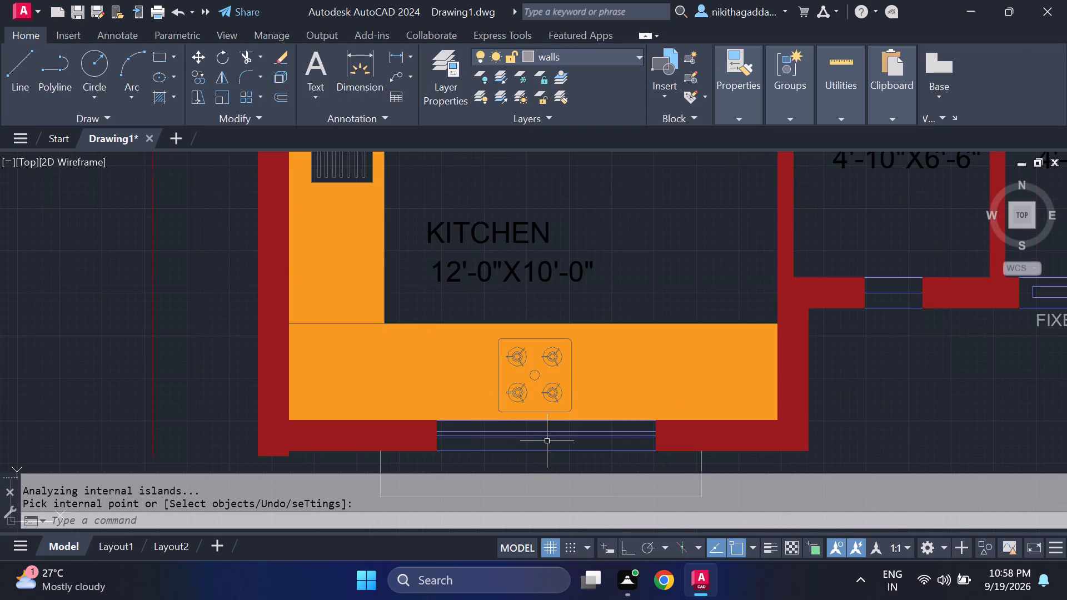
scroll(547, 441, down, 2)
scroll(640, 348, down, 1)
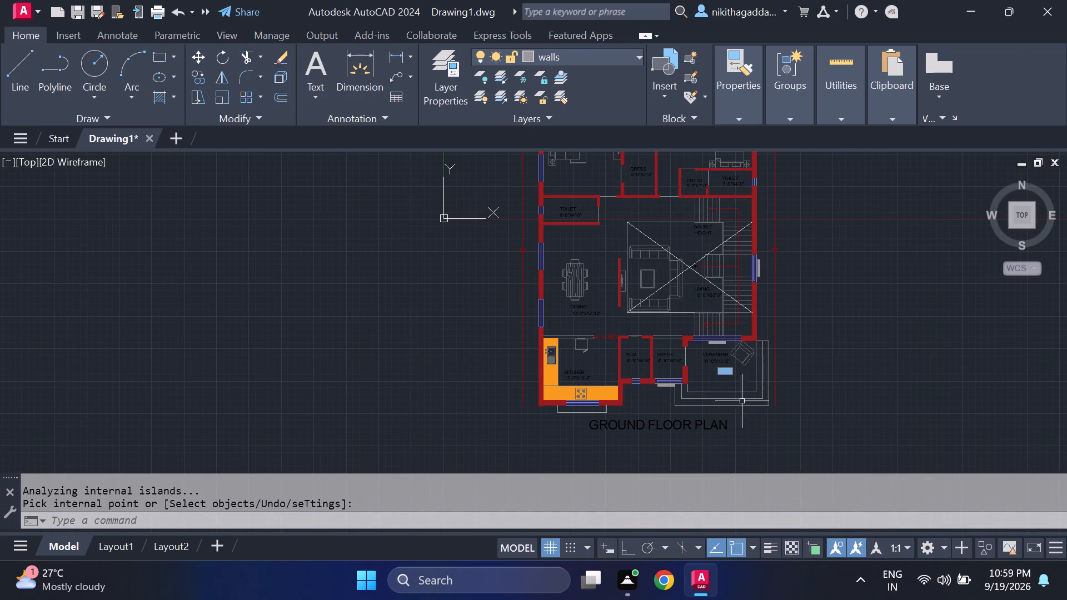
scroll(573, 361, up, 3)
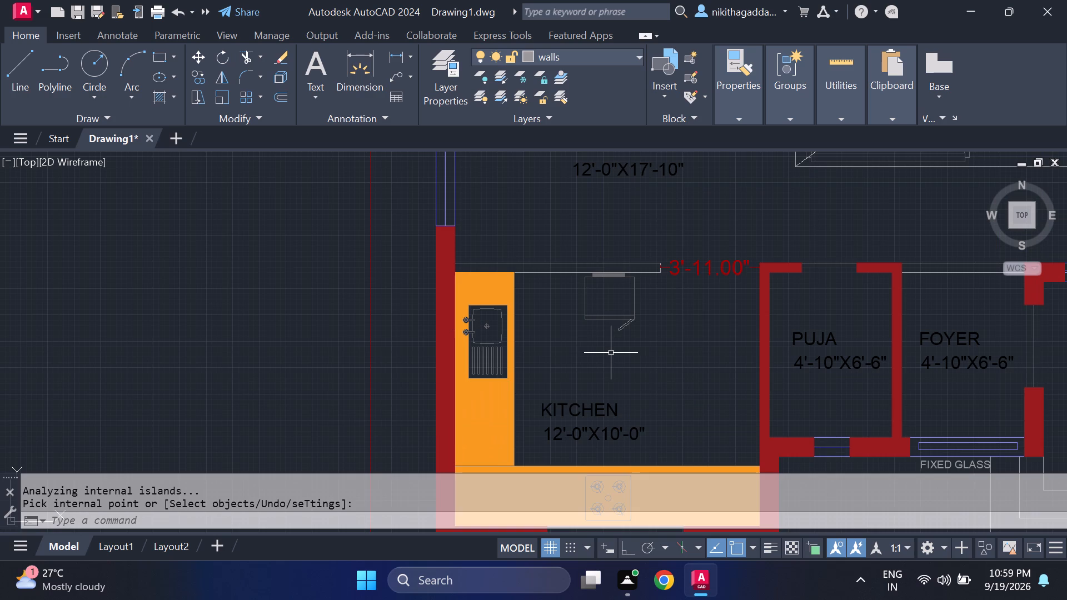
scroll(654, 358, down, 3)
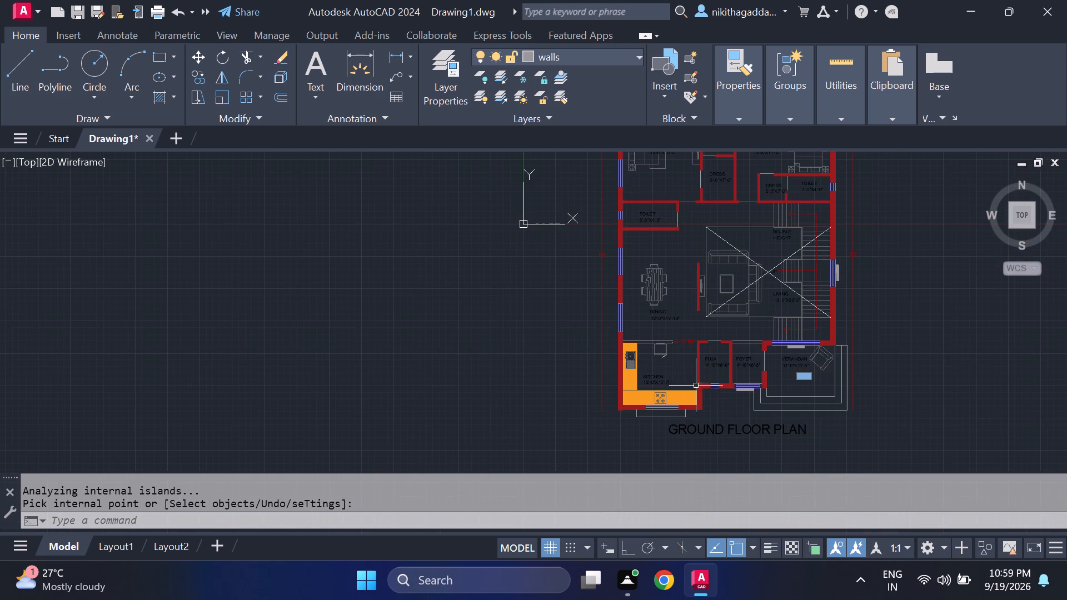
scroll(695, 393, up, 1)
scroll(639, 410, up, 3)
scroll(692, 356, up, 2)
scroll(692, 354, down, 4)
scroll(699, 306, down, 2)
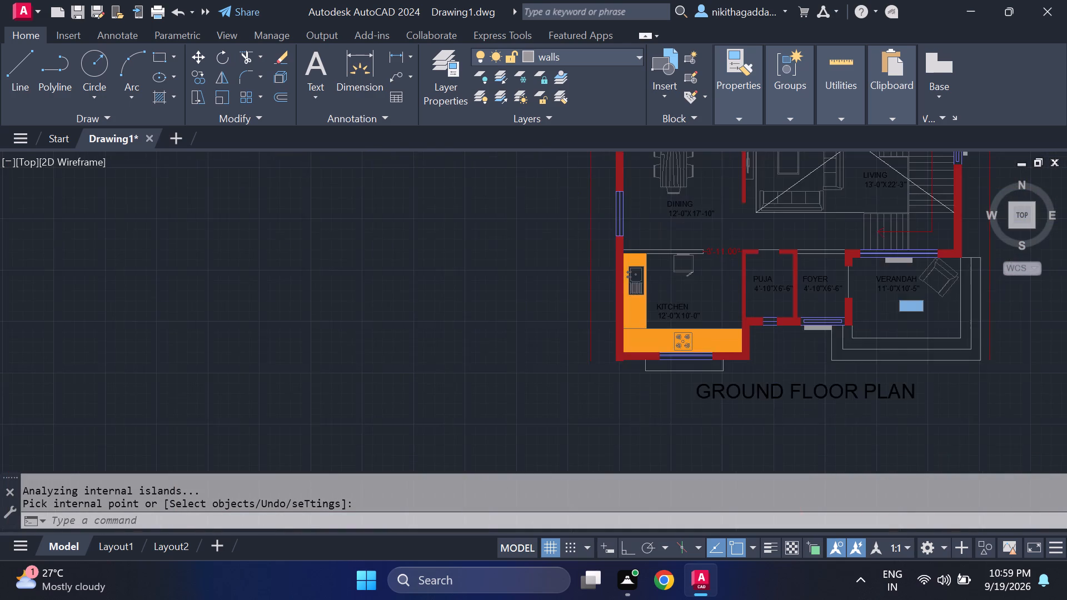
middle_drag(700, 305, 440, 372)
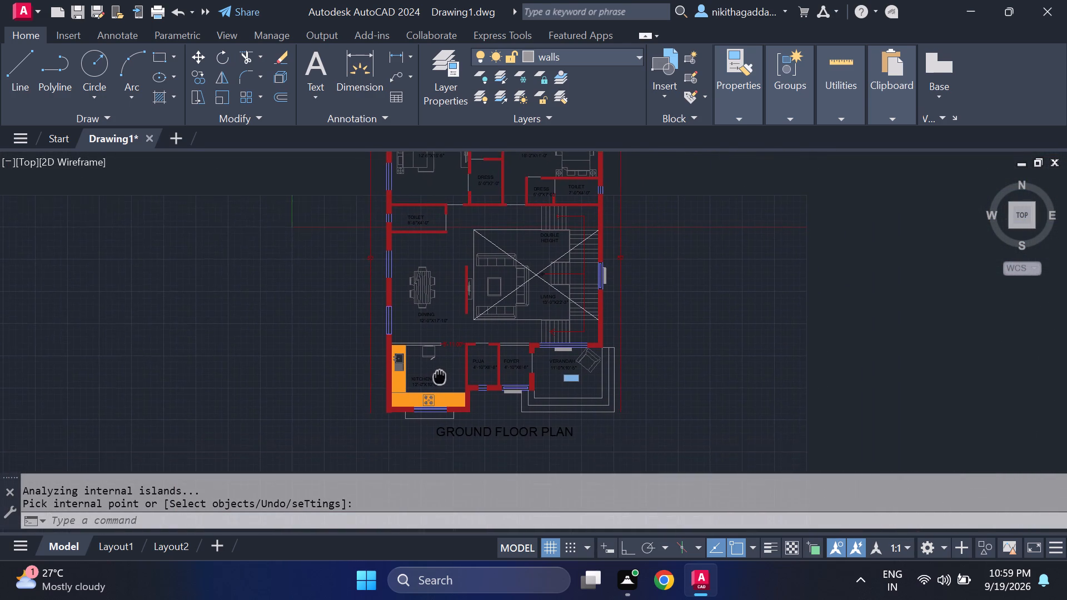
middle_drag(440, 372, 420, 349)
scroll(595, 391, up, 2)
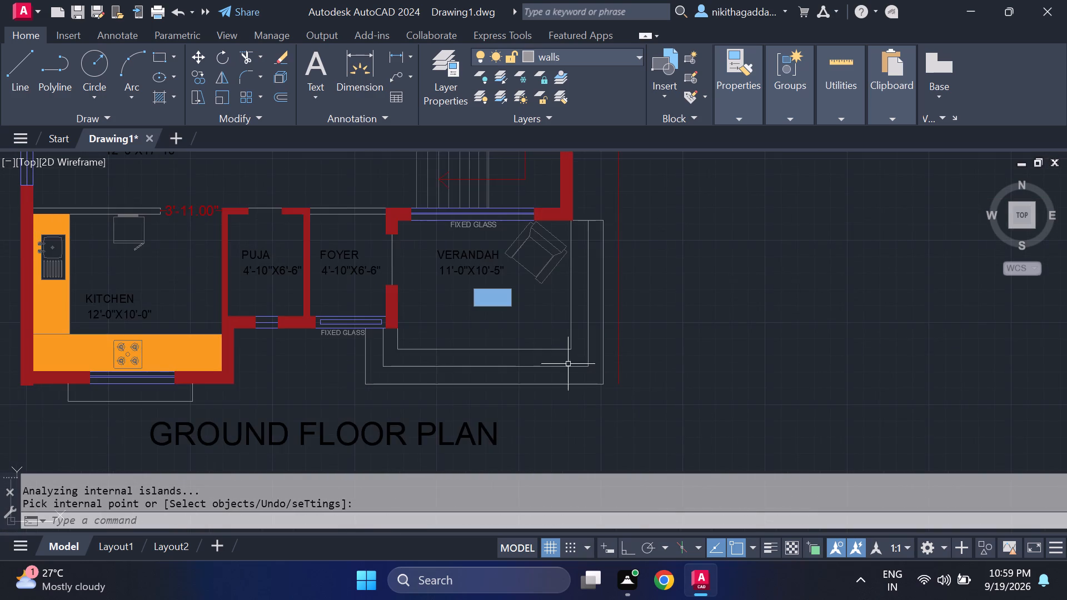
scroll(515, 342, down, 2)
middle_drag(392, 327, 465, 421)
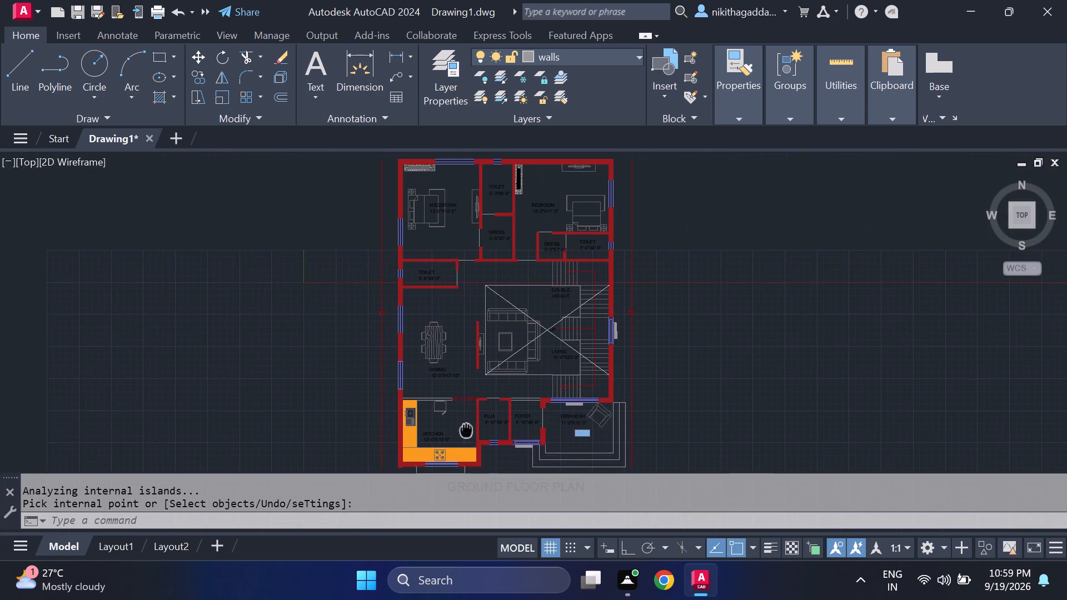
middle_drag(465, 421, 463, 401)
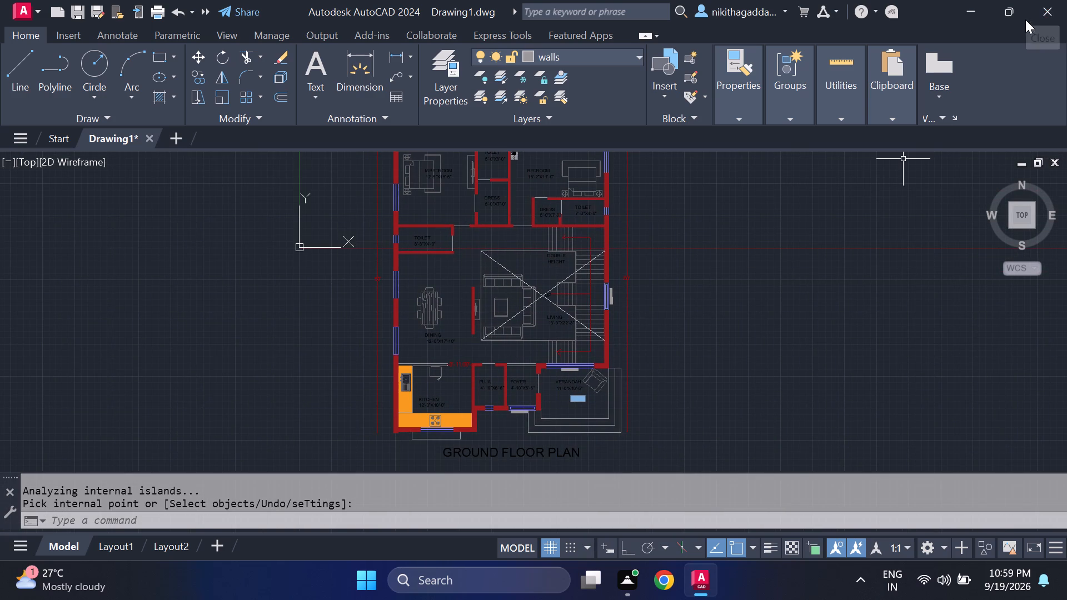
middle_drag(690, 291, 687, 352)
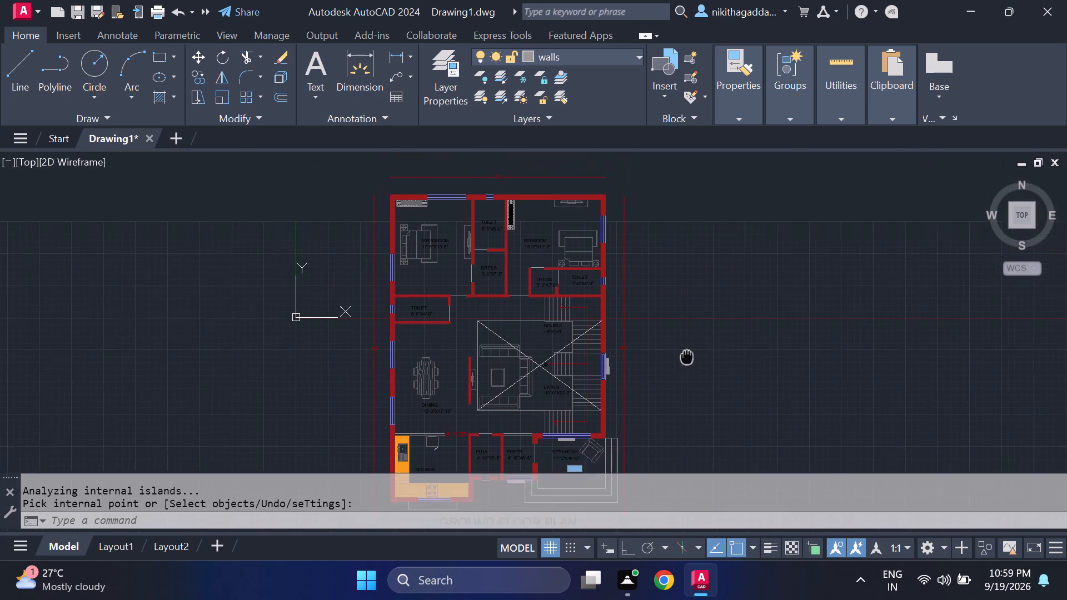
middle_drag(687, 352, 684, 327)
Query the drawing's log file path with the LOGFILENAME variable.
text(LOGFILENAME)
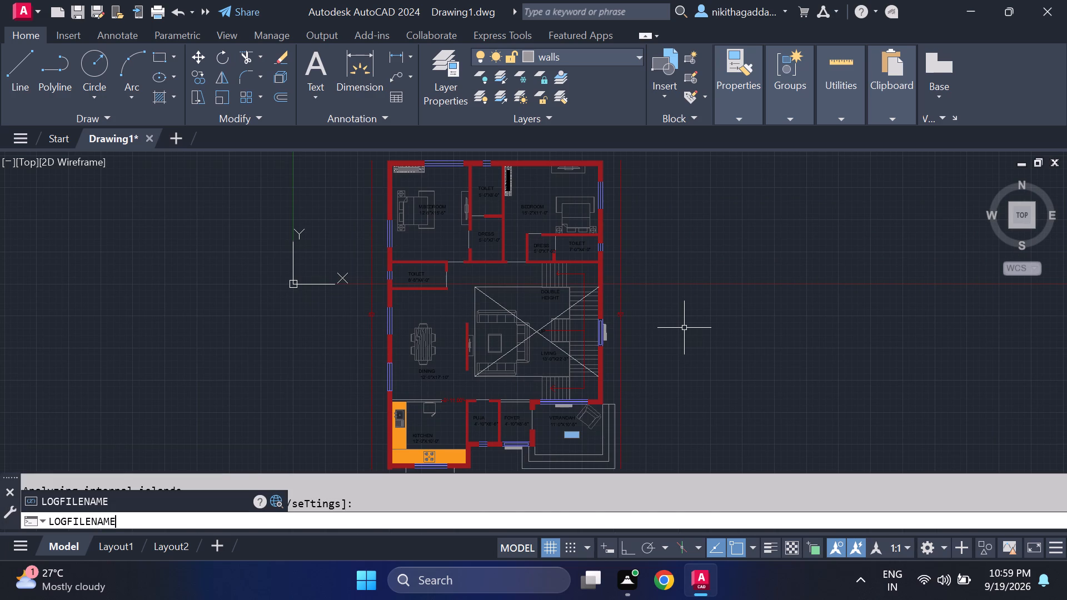
key(Return)
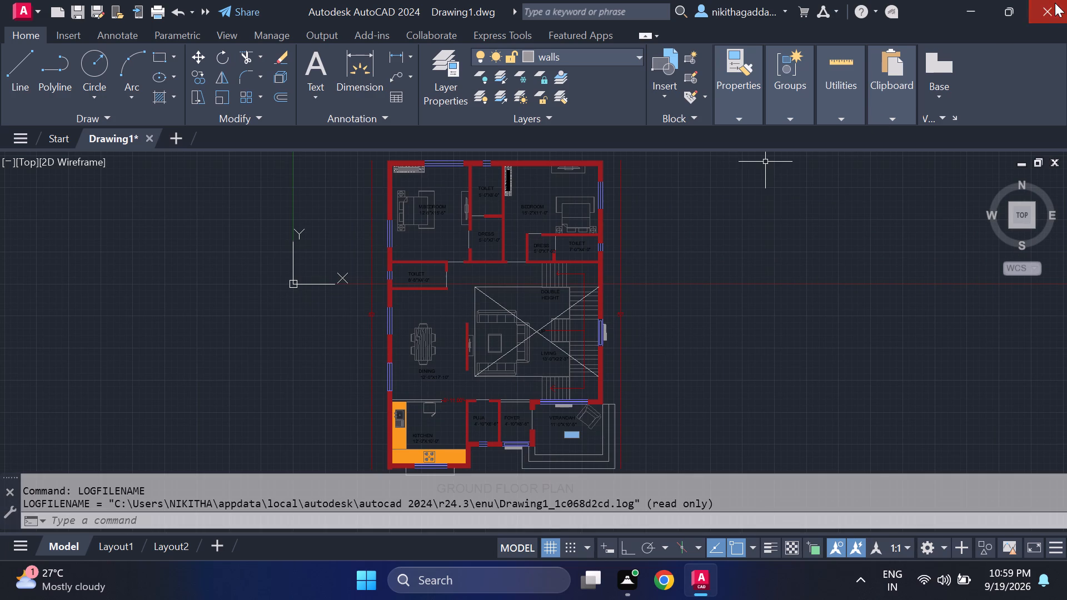
Close the program, saving the drawing in Documents as 35'X50'-GP in AutoCAD 2018 Drawing format.
click(1055, 3)
click(478, 324)
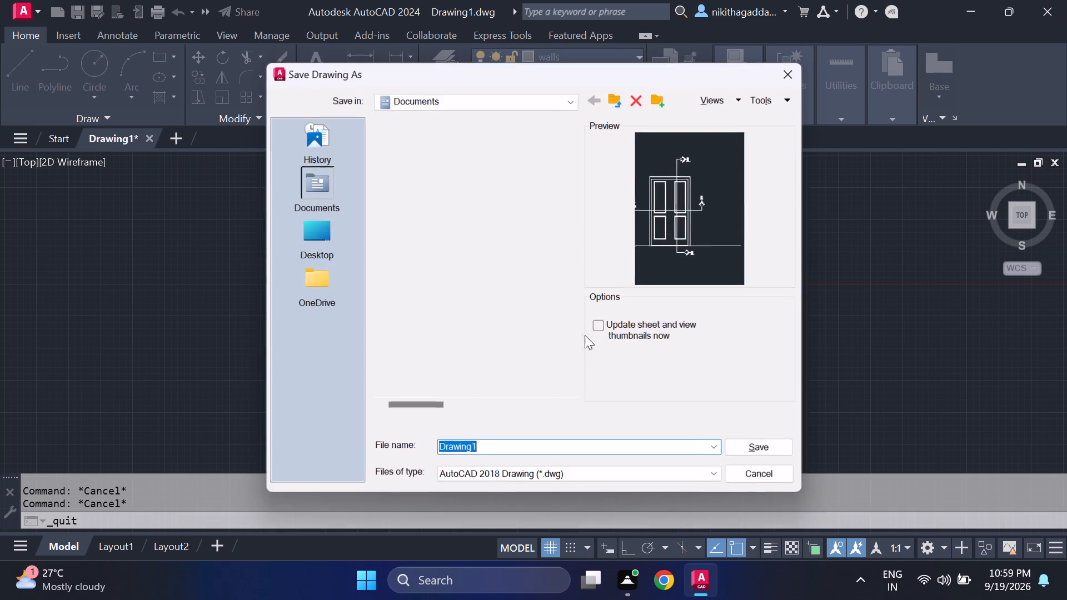
key(Delete)
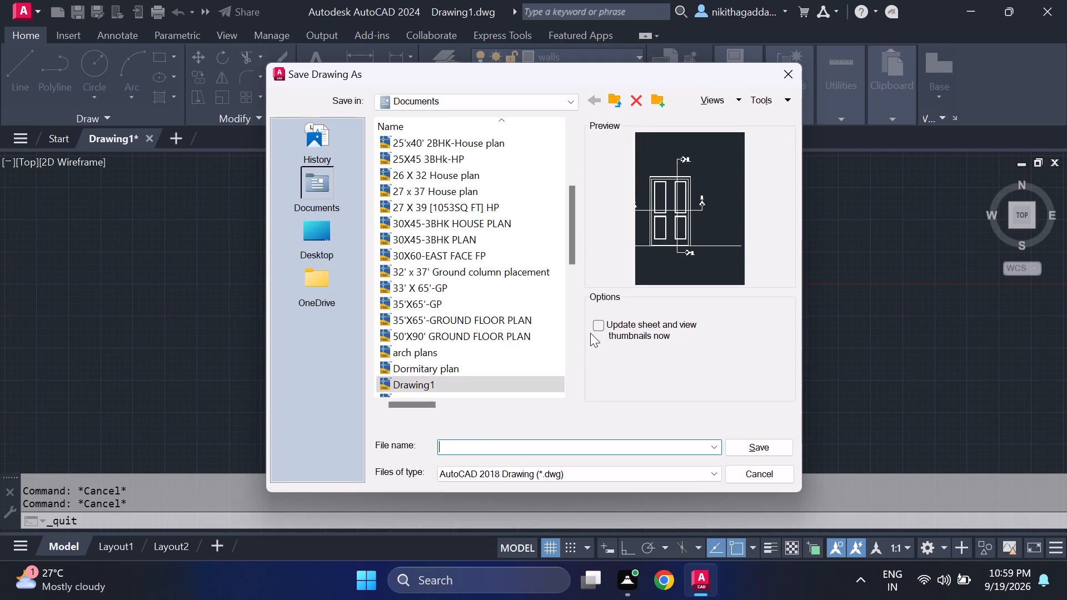
text(35)
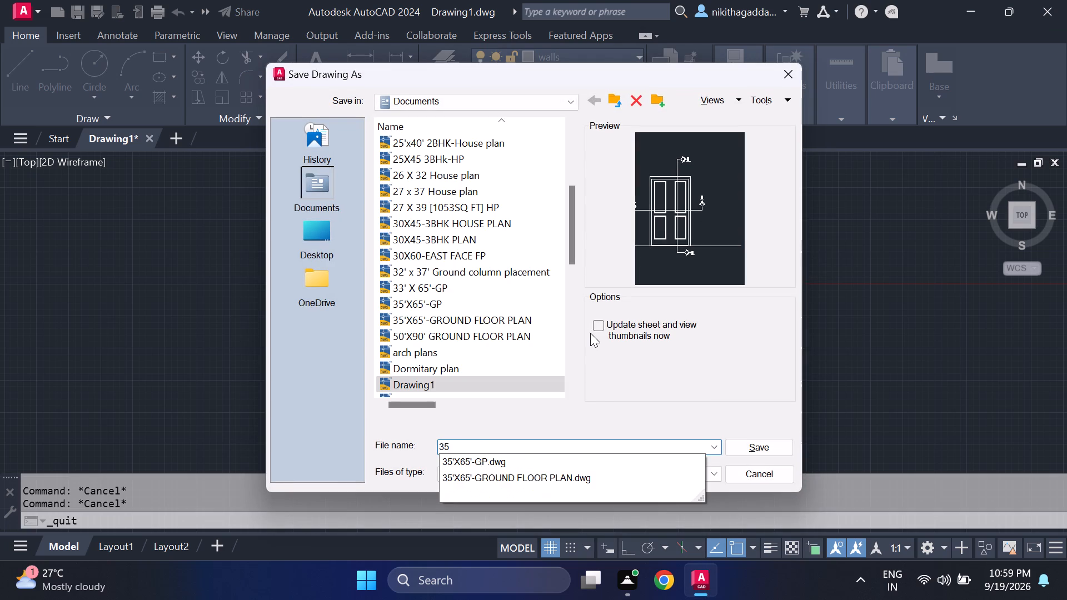
key(apostrophe)
key(x)
text(50)
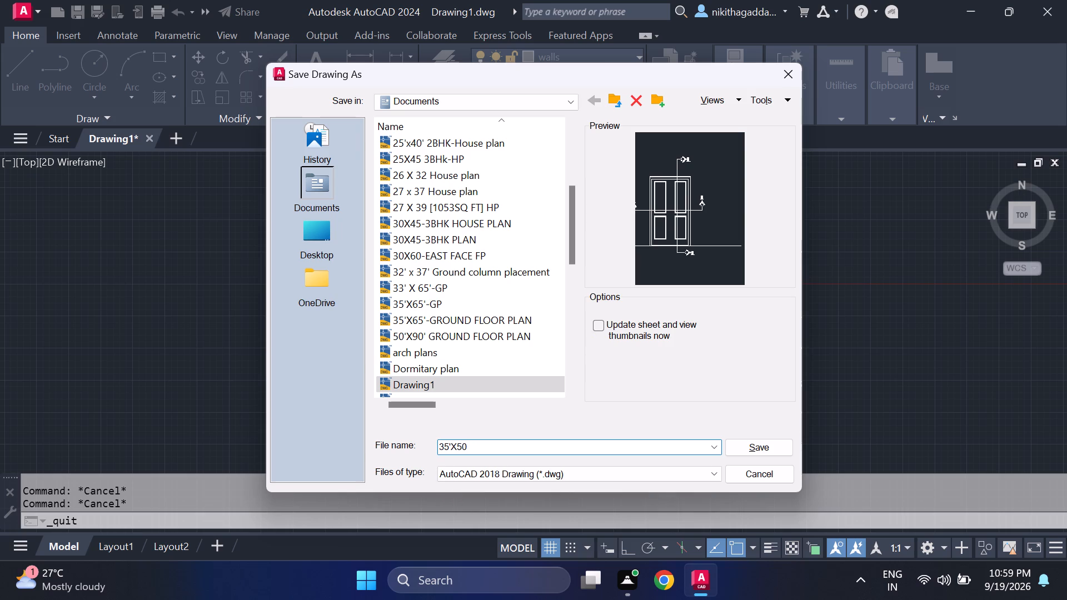
text('-)
key(g)
key(p)
key(Return)
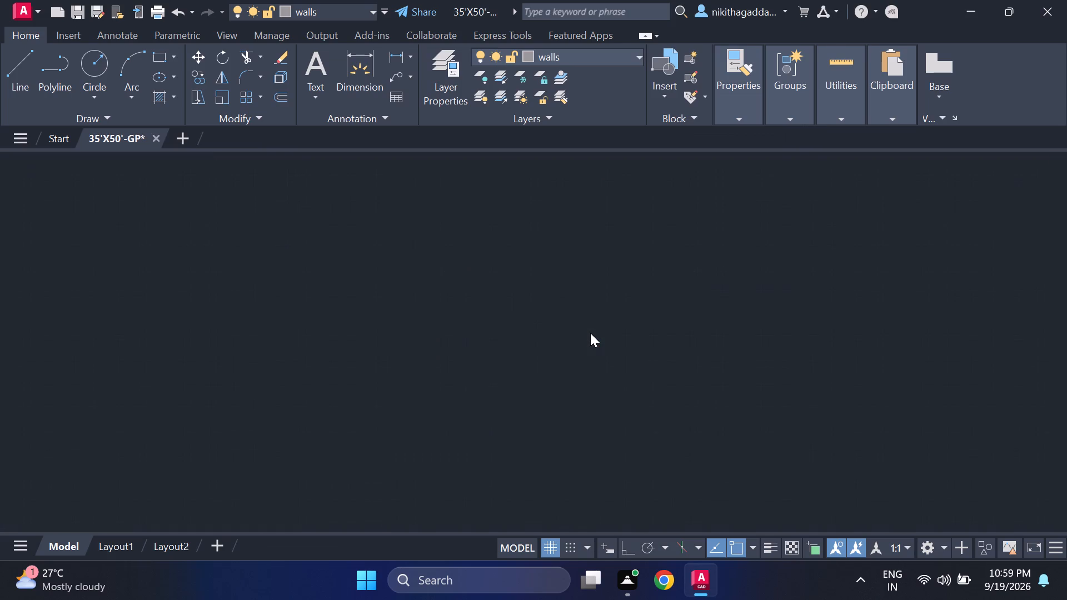
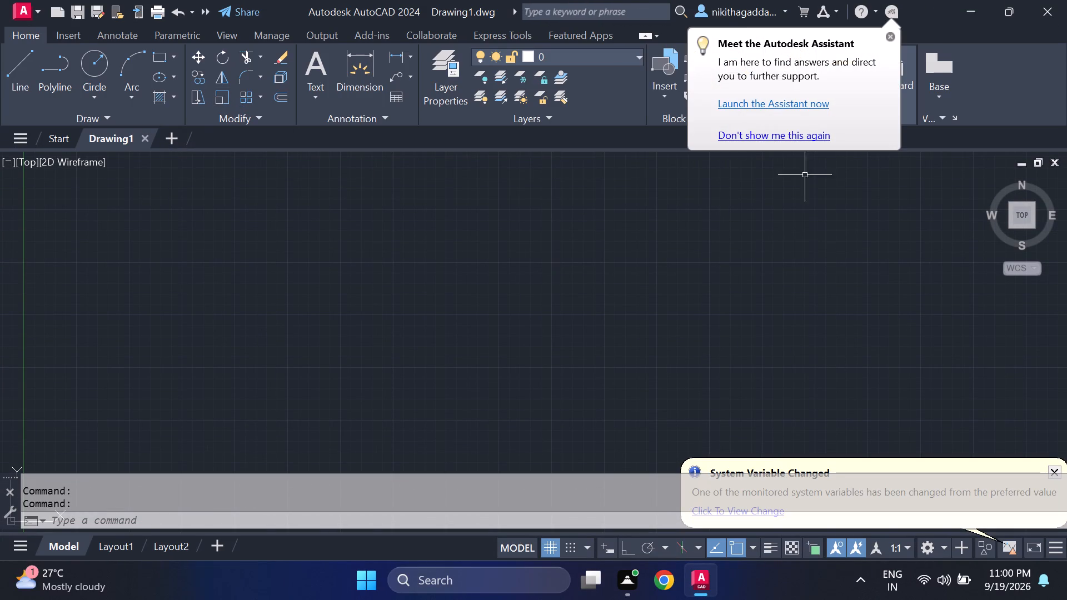
Dismiss the Autodesk Assistant and System Variable Changed notifications.
click(894, 36)
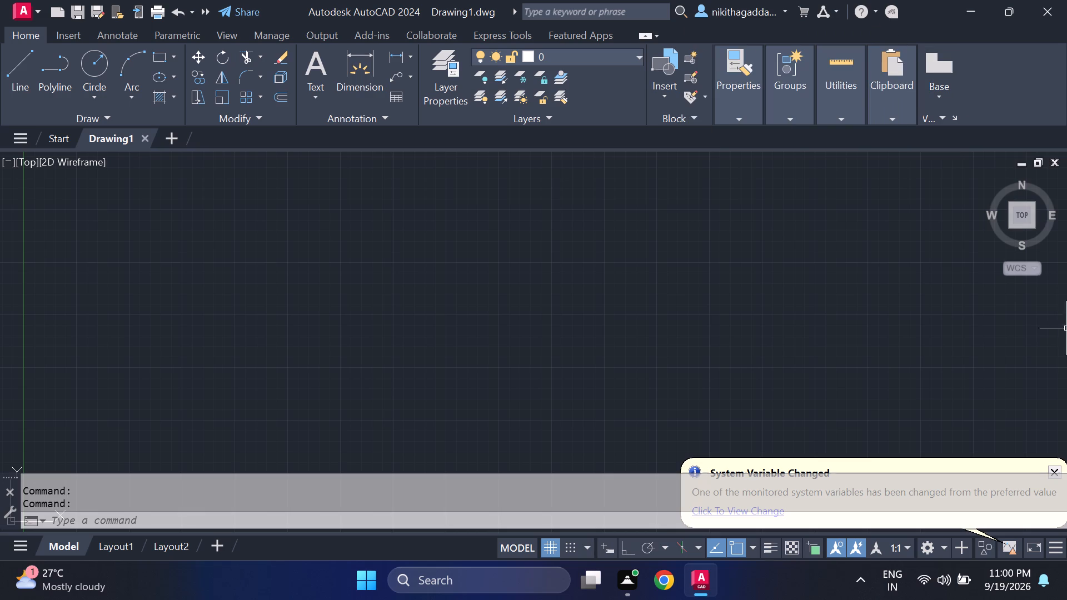
click(1055, 473)
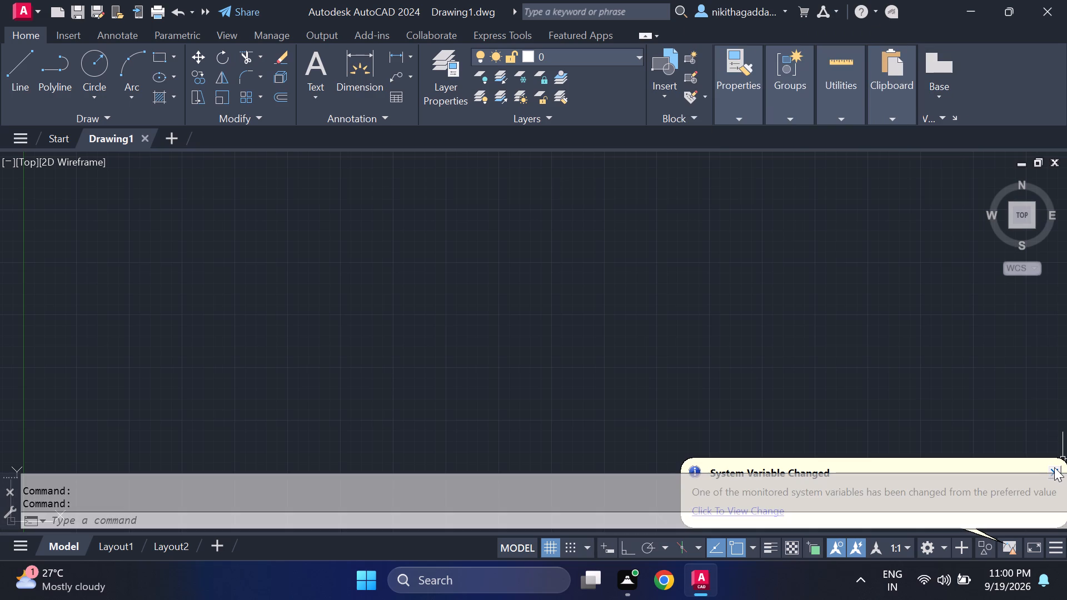
click(1054, 467)
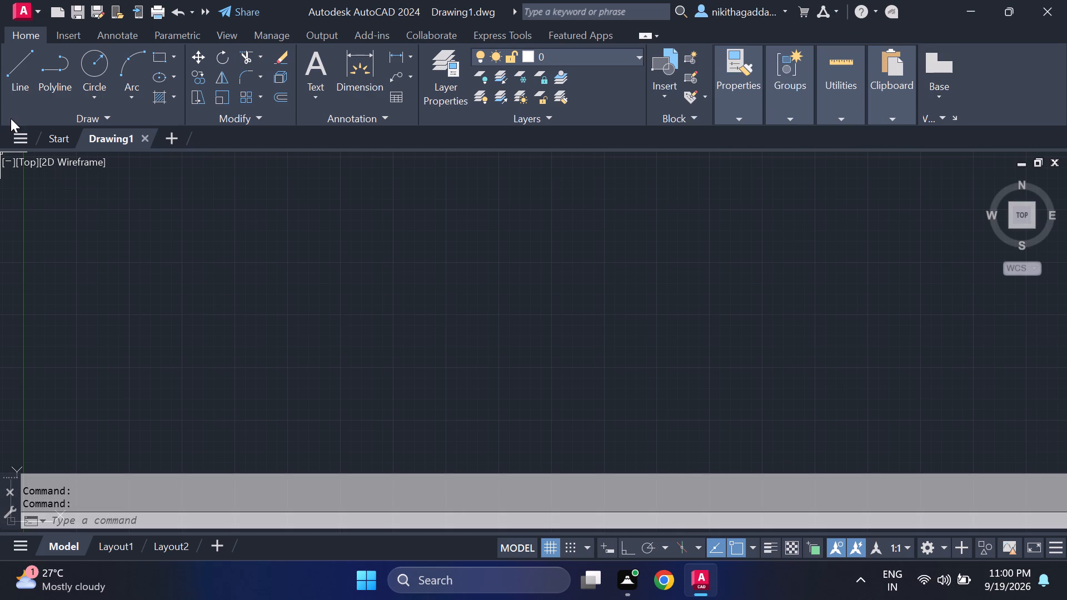
Open the existing drawing 35'X50'-GP from the Documents folder.
click(19, 133)
click(76, 271)
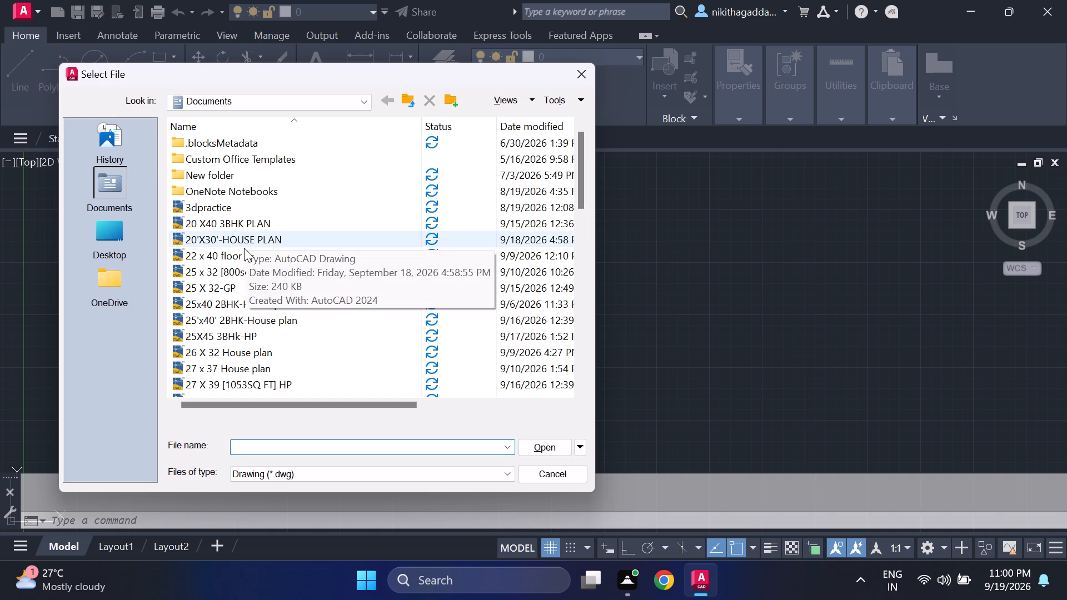
scroll(244, 248, down, 1)
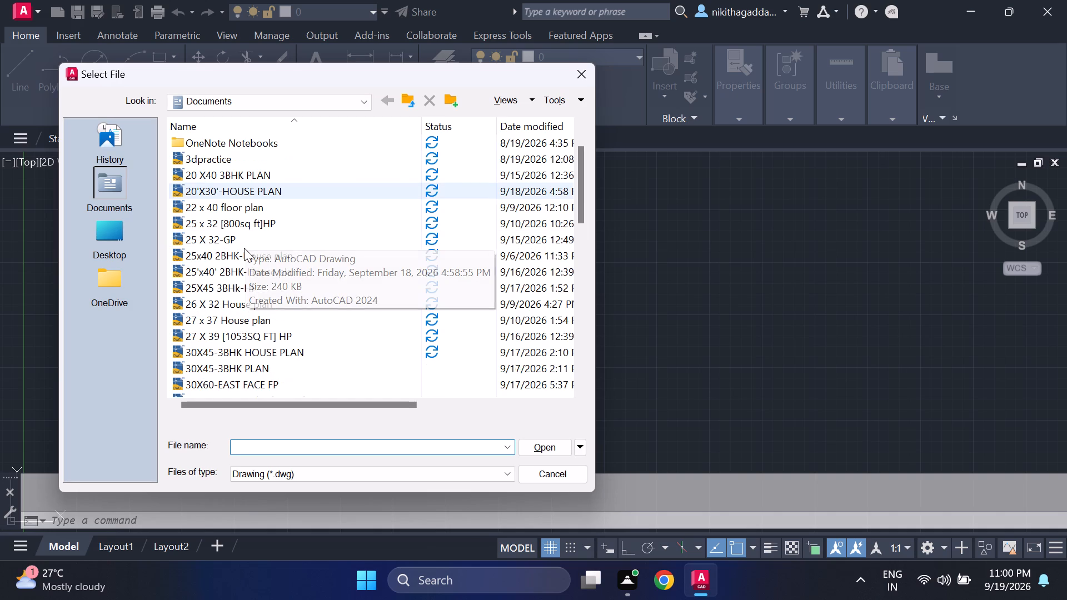
scroll(244, 248, up, 2)
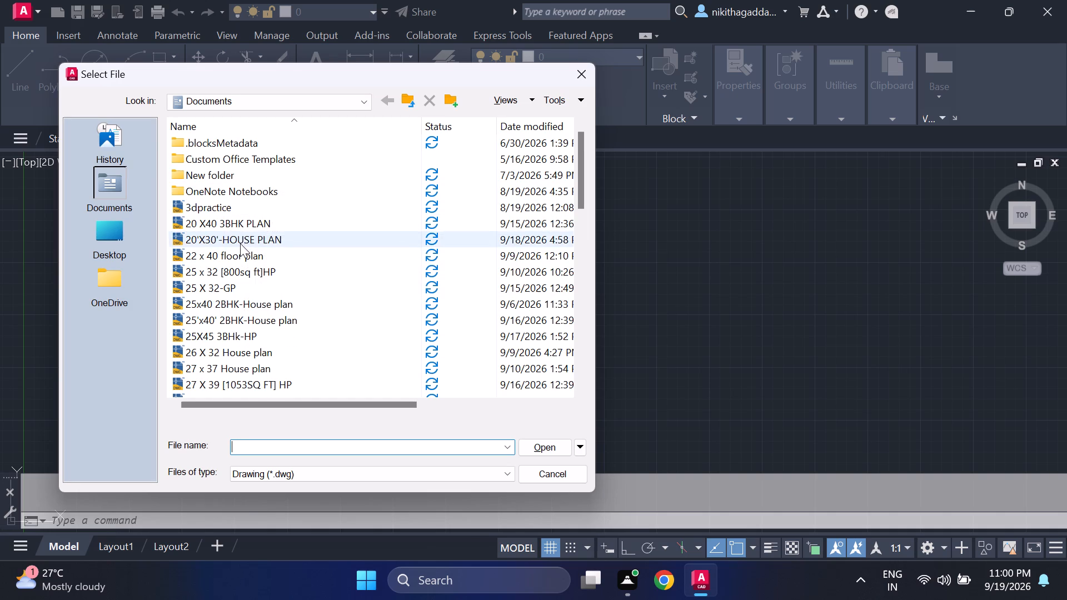
scroll(235, 289, down, 2)
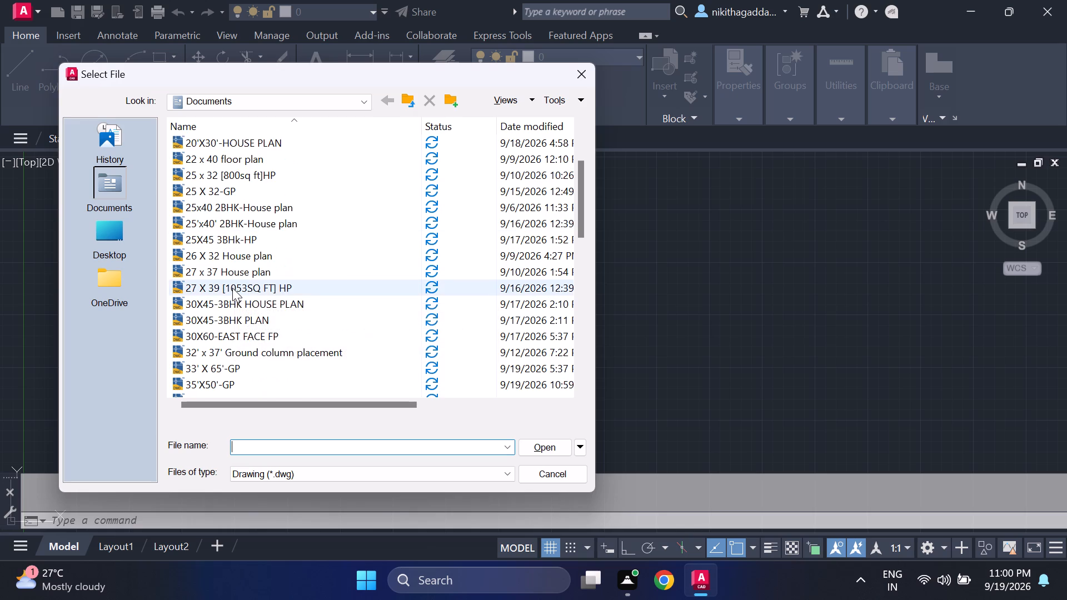
scroll(232, 291, down, 1)
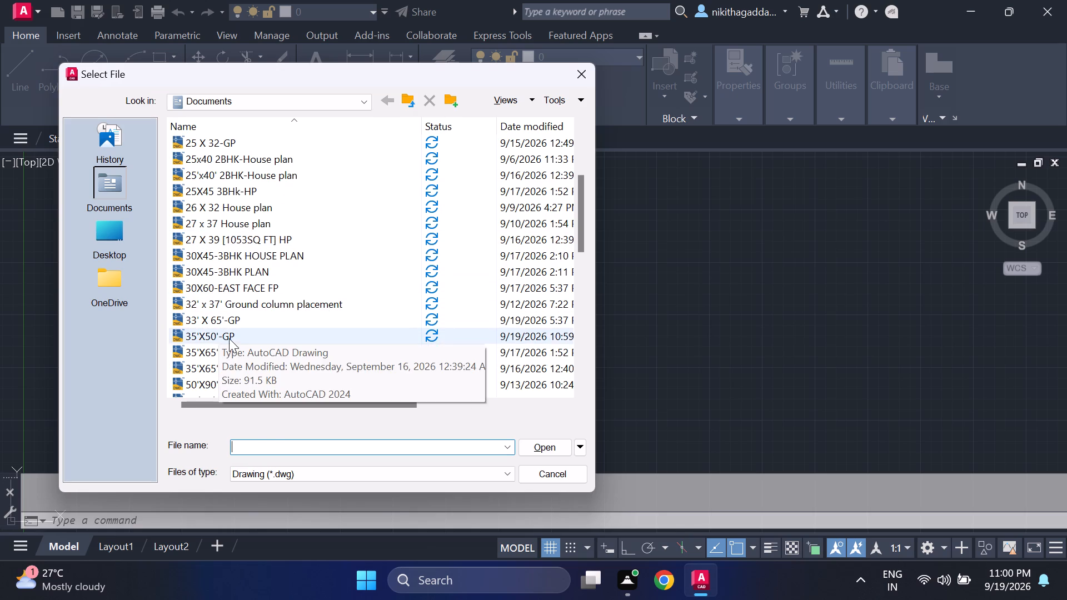
click(229, 338)
click(556, 450)
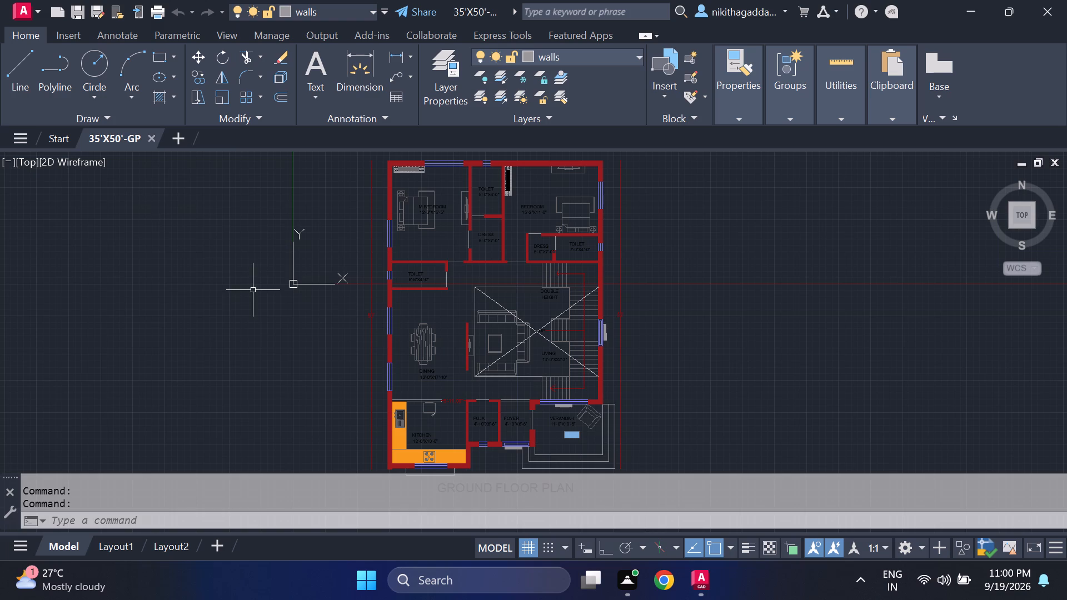
Switch from model space to Layout1 of the 35'X50'-GP drawing.
middle_drag(255, 293, 243, 287)
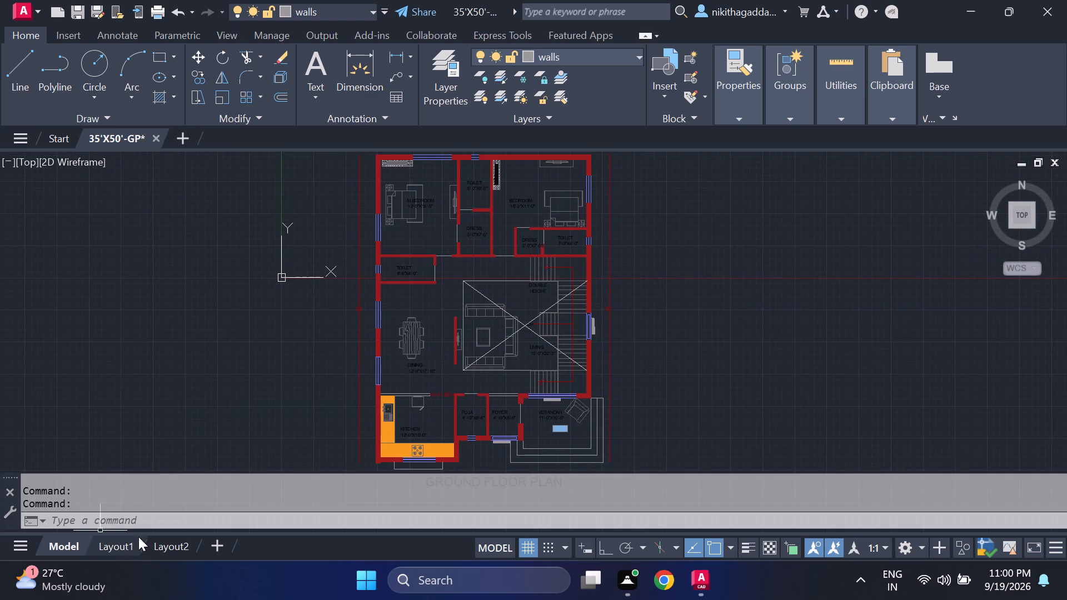
click(123, 541)
middle_drag(537, 246, 506, 223)
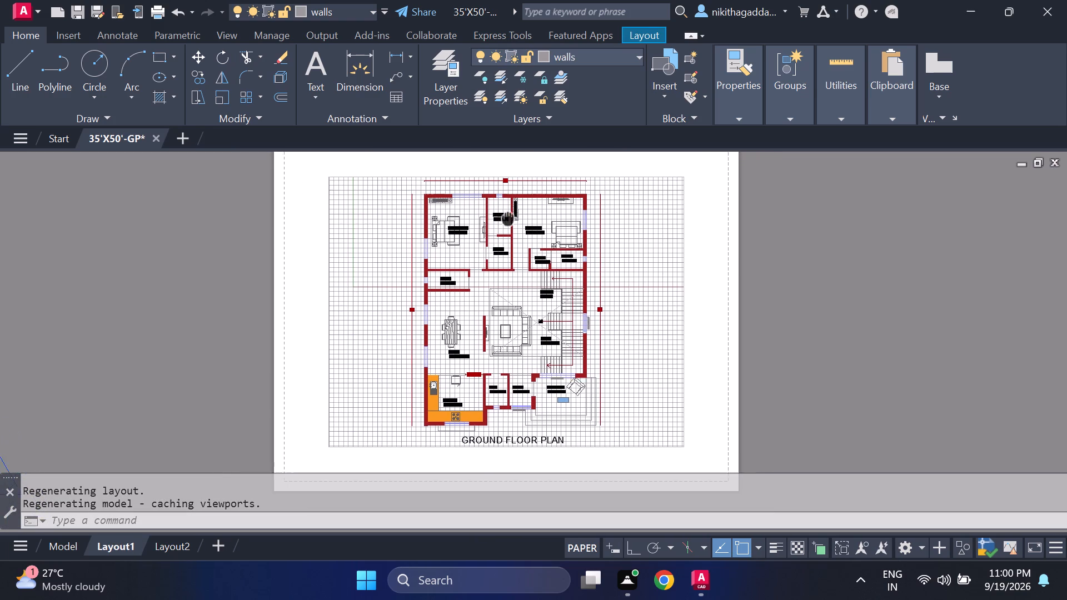
middle_drag(506, 223, 505, 223)
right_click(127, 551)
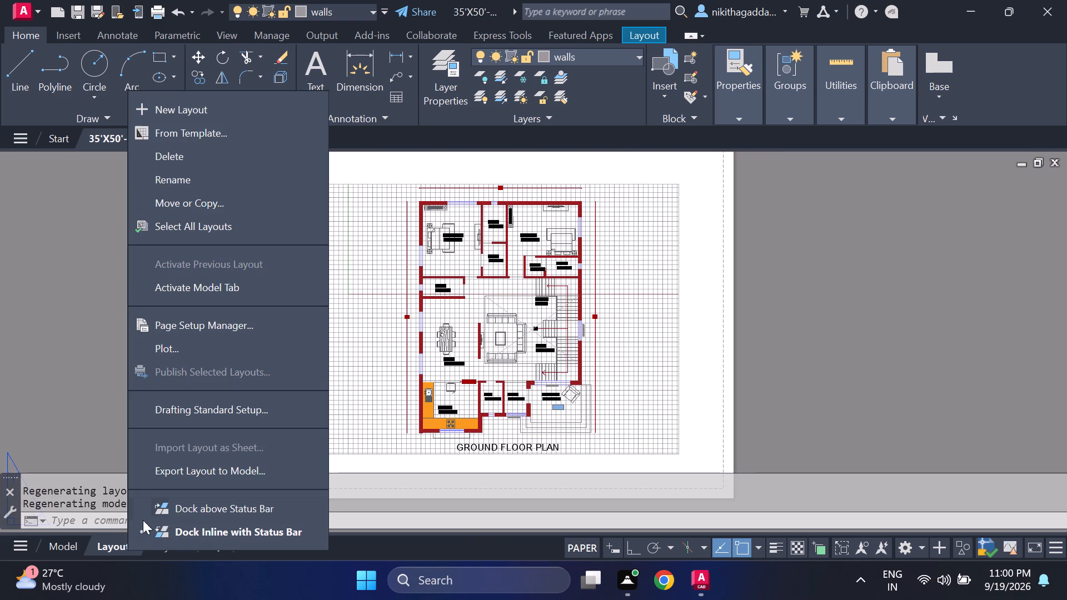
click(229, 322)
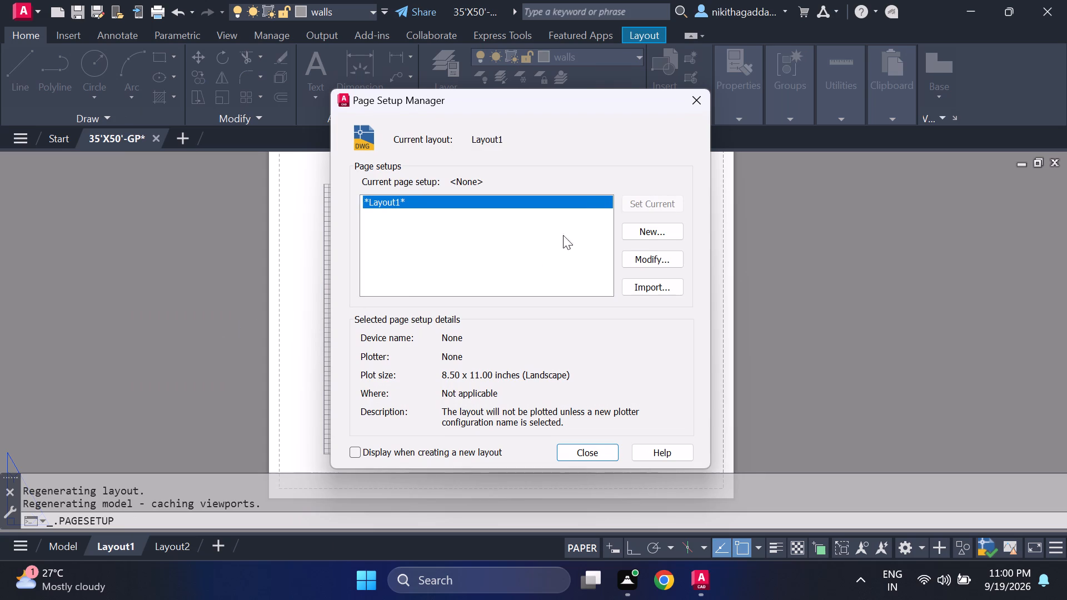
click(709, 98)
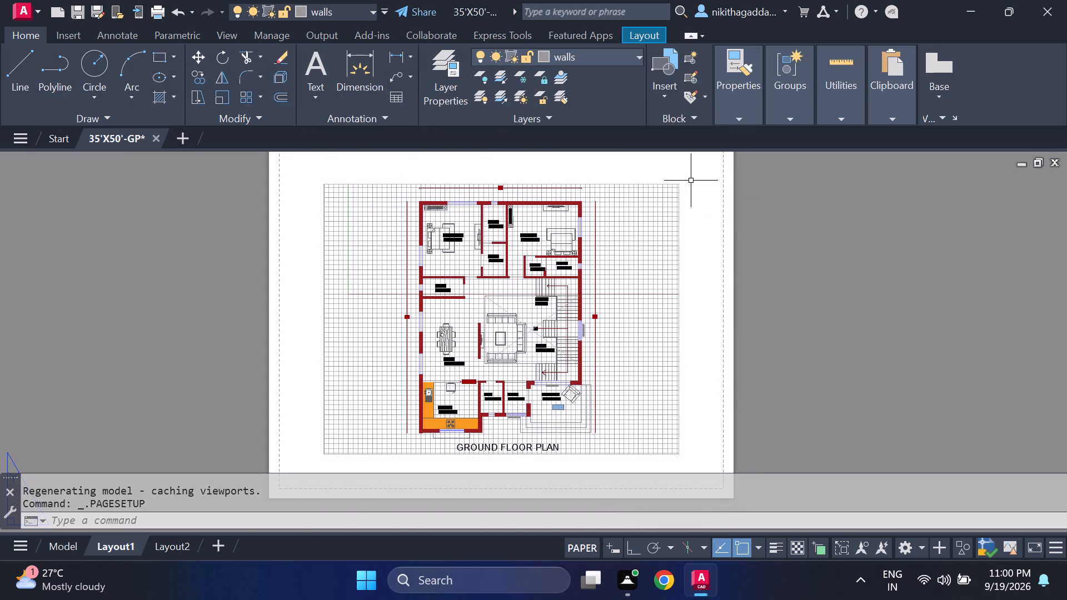
Delete the existing viewport showing the ground floor plan on Layout1.
click(675, 169)
click(284, 439)
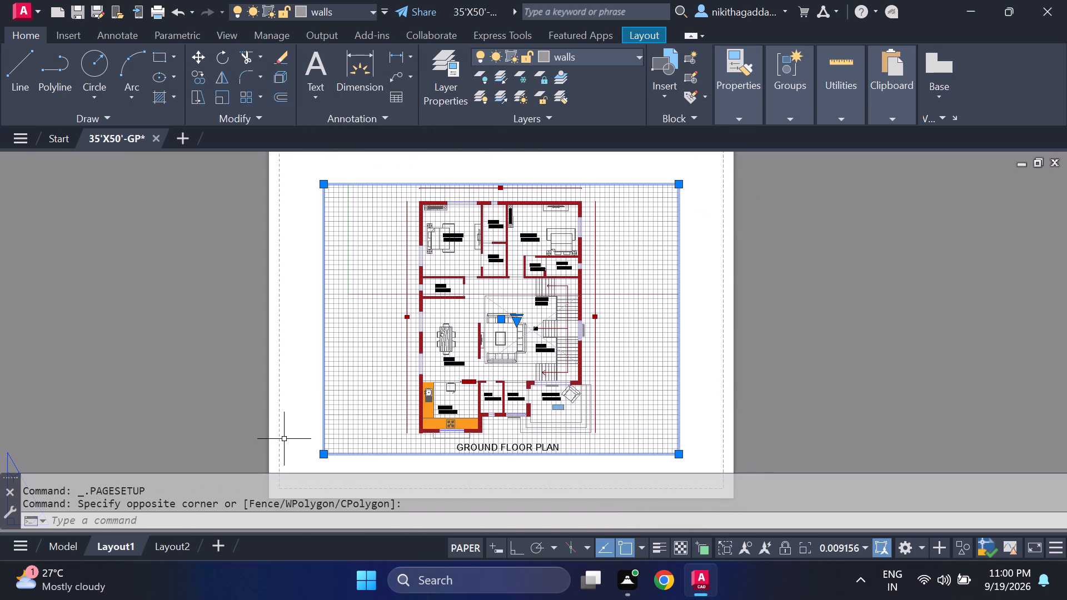
key(Delete)
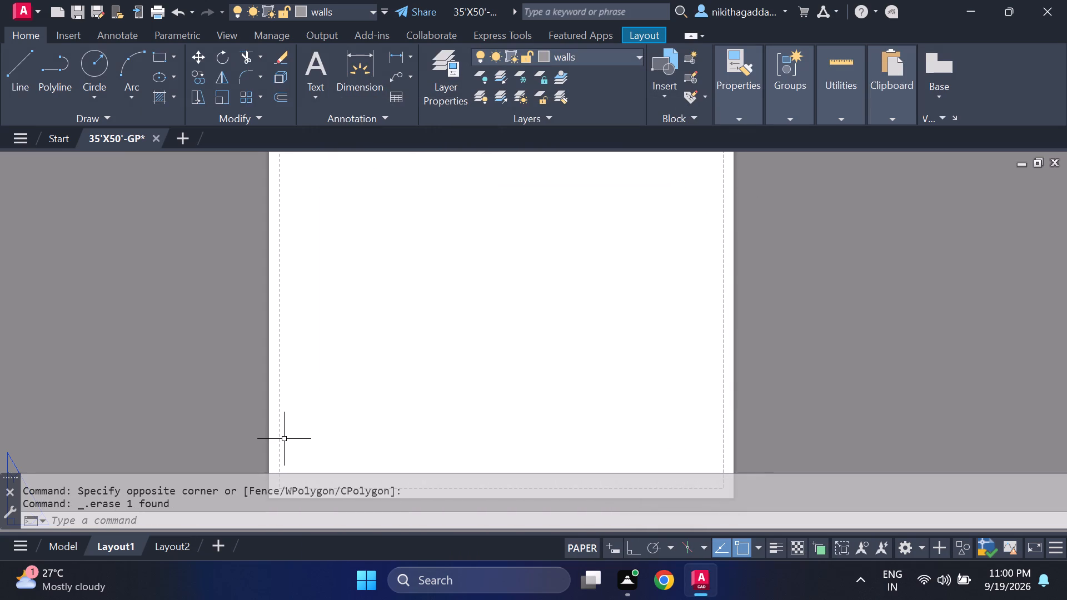
In Layout1's page setup, set the plotter to DWG To PDF.pc3 and the paper size to ISO full bleed A4 (297.00 x 210.00 MM).
right_click(113, 549)
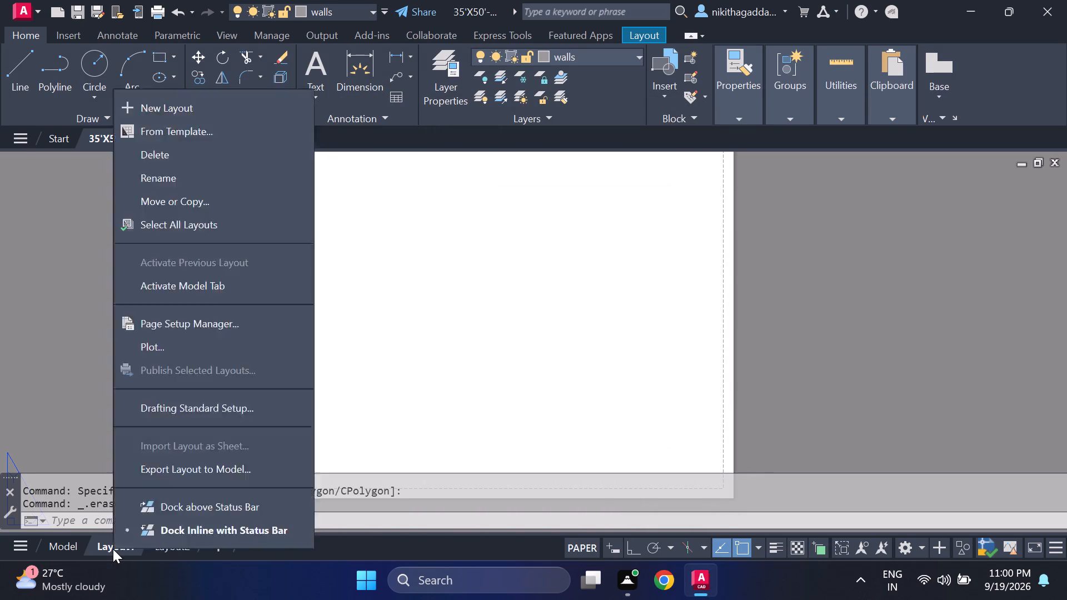
click(183, 329)
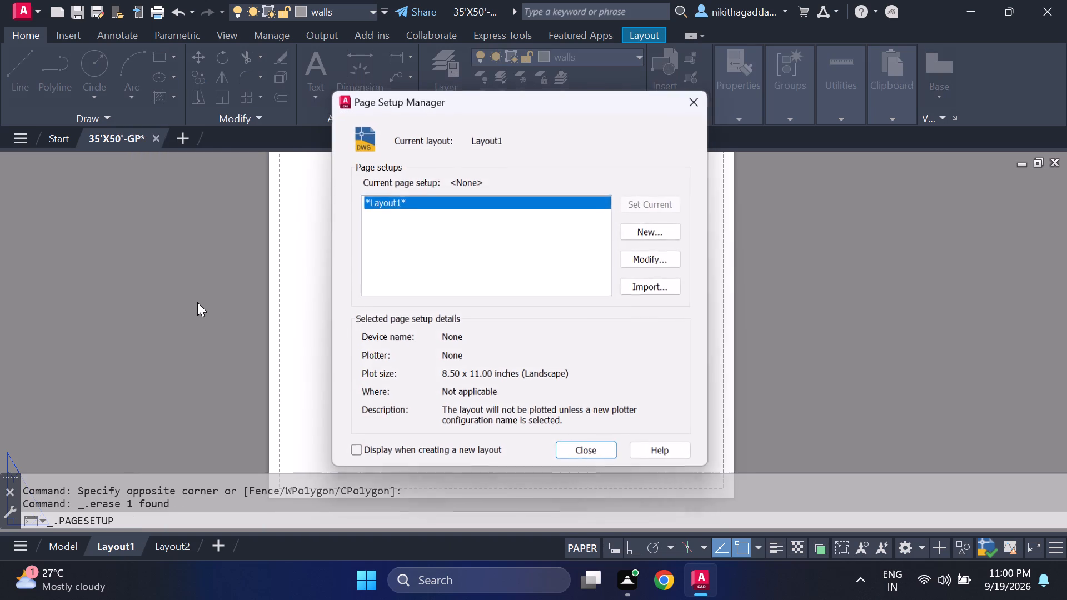
click(660, 260)
click(497, 172)
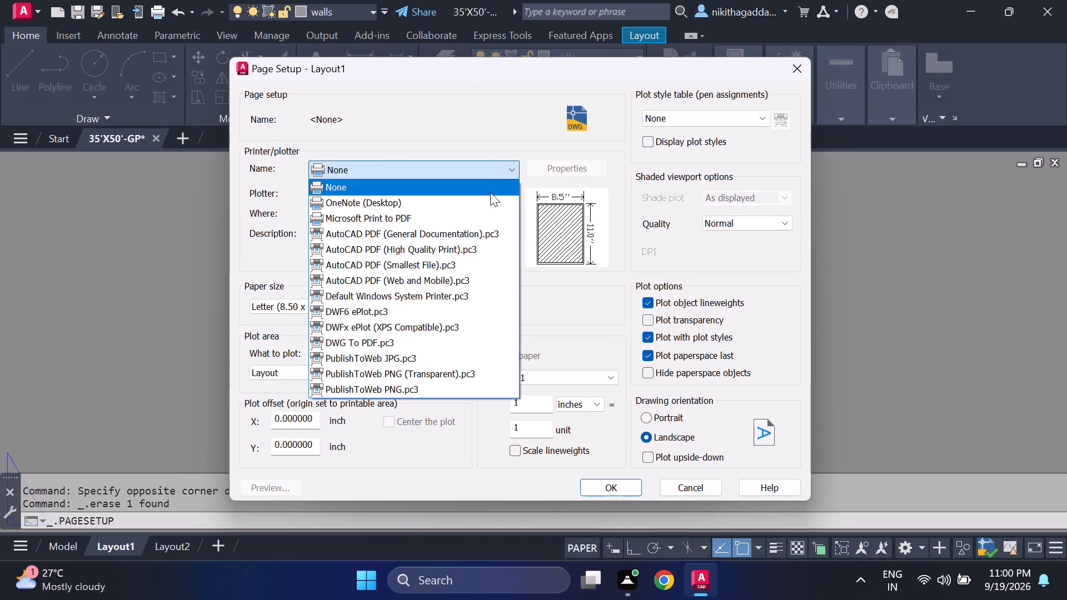
click(443, 338)
click(450, 303)
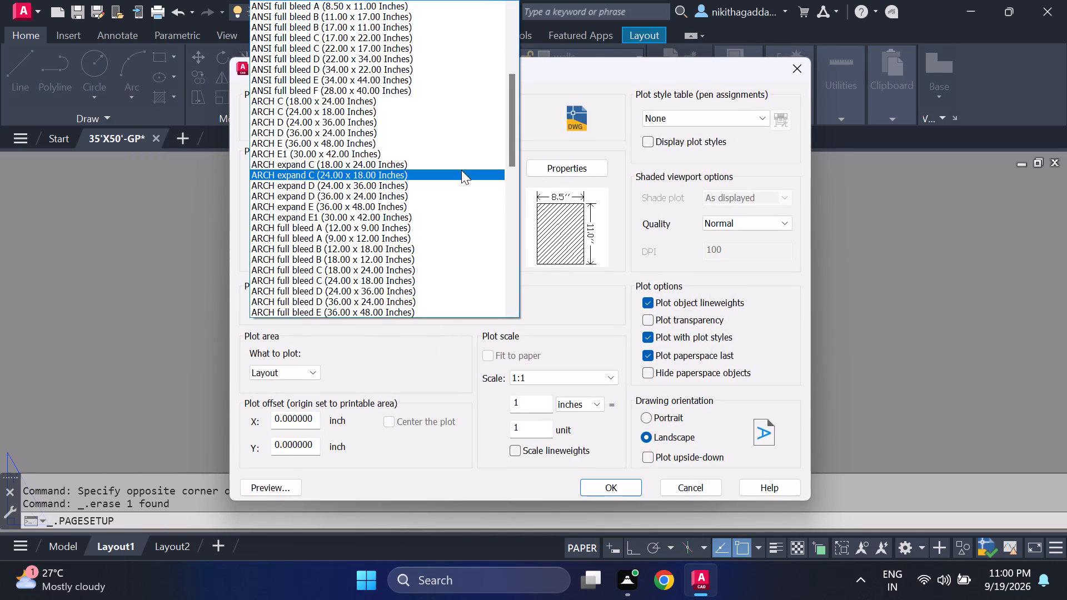
scroll(462, 166, down, 7)
scroll(323, 231, down, 3)
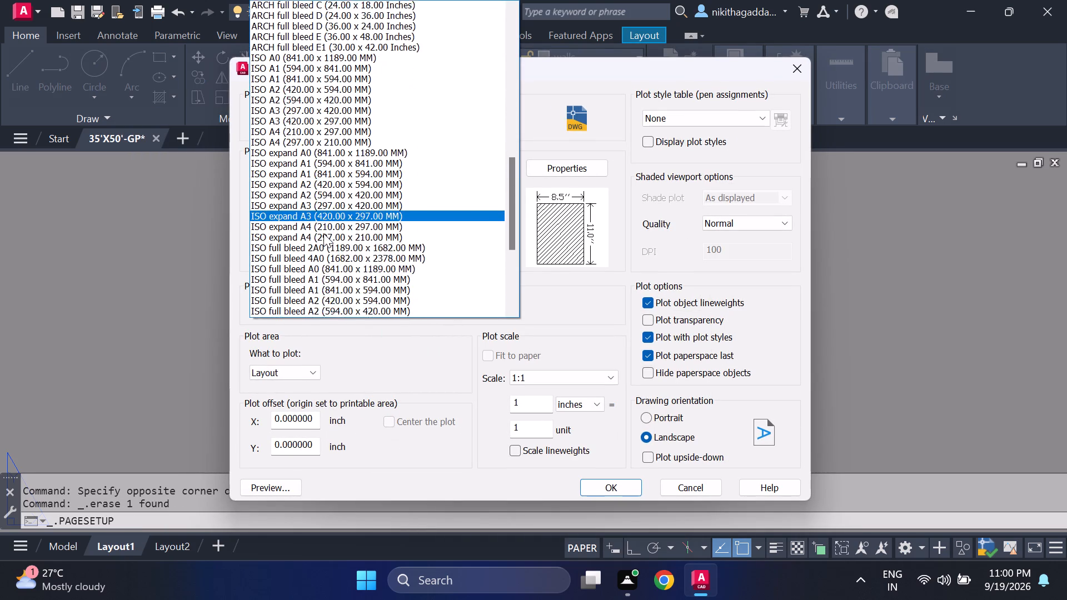
scroll(319, 261, down, 2)
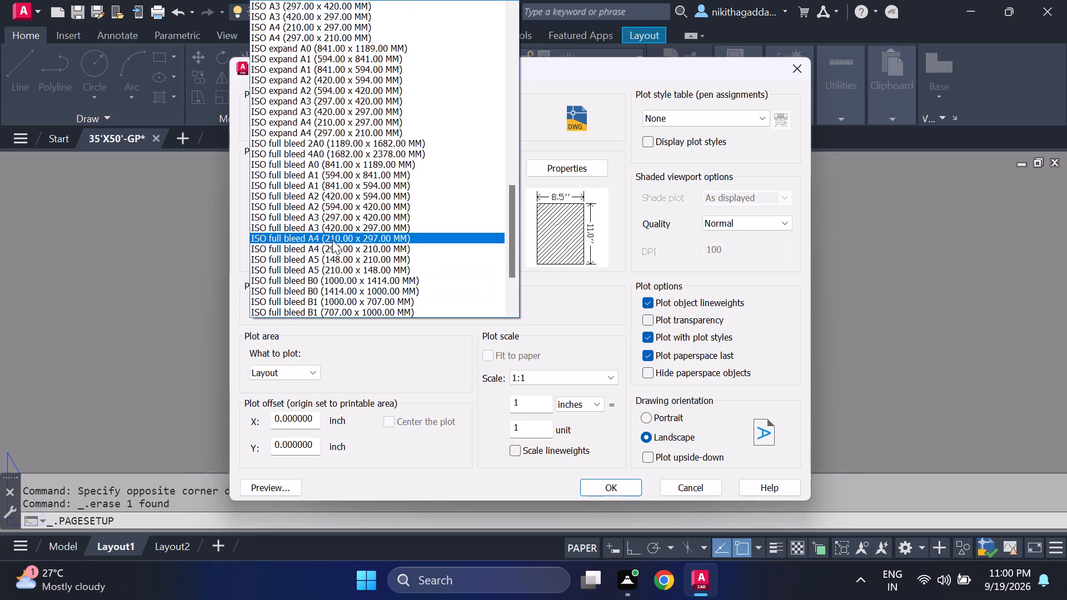
click(338, 246)
Set the plot scale to 1:1, apply Layout1's page setup and close the Page Setup Manager.
click(561, 376)
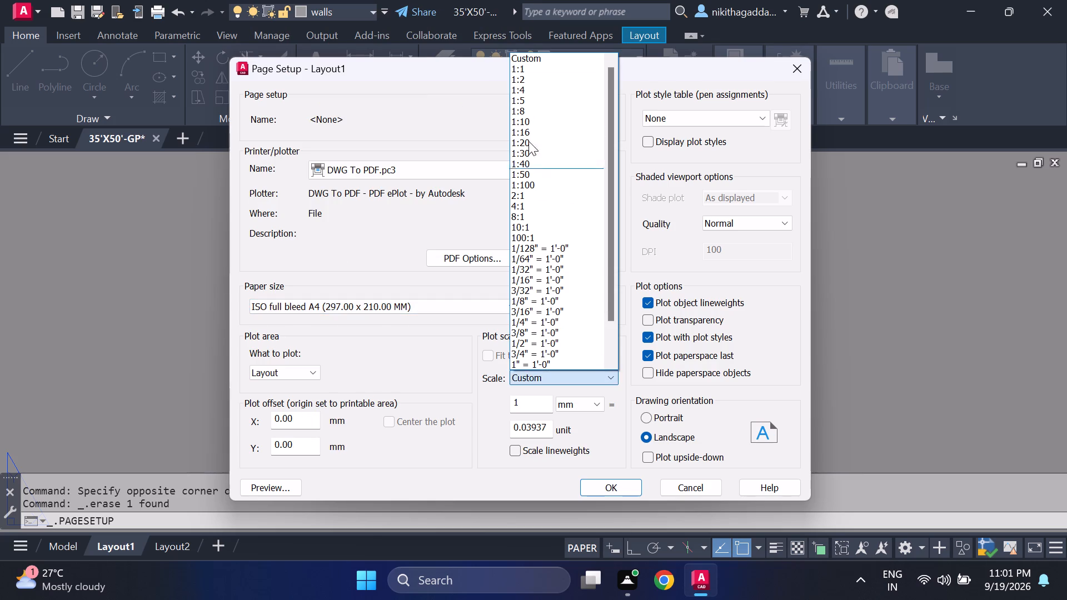
click(529, 67)
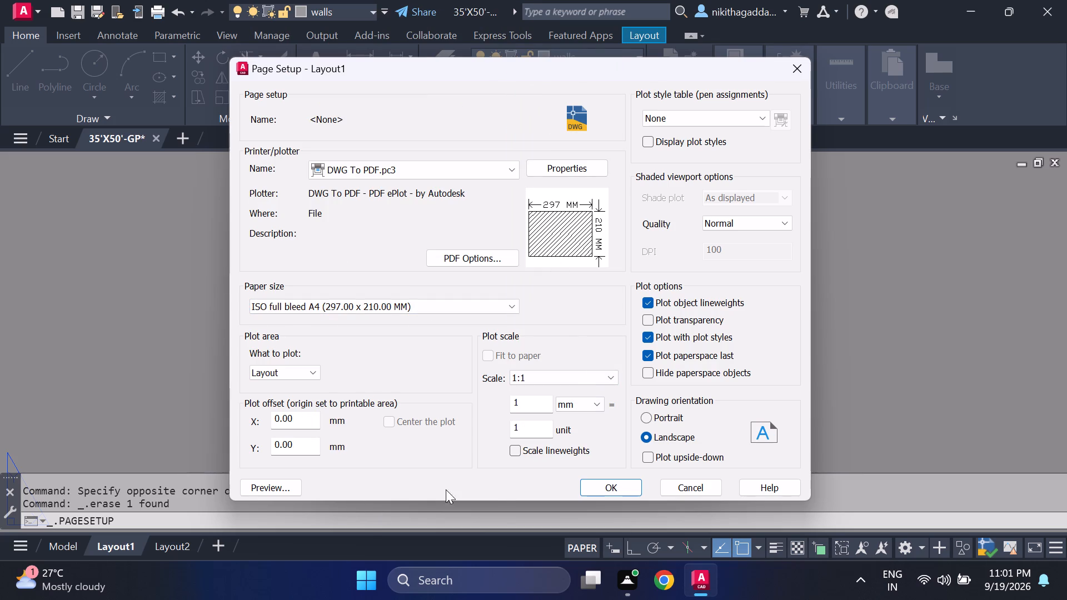
click(613, 488)
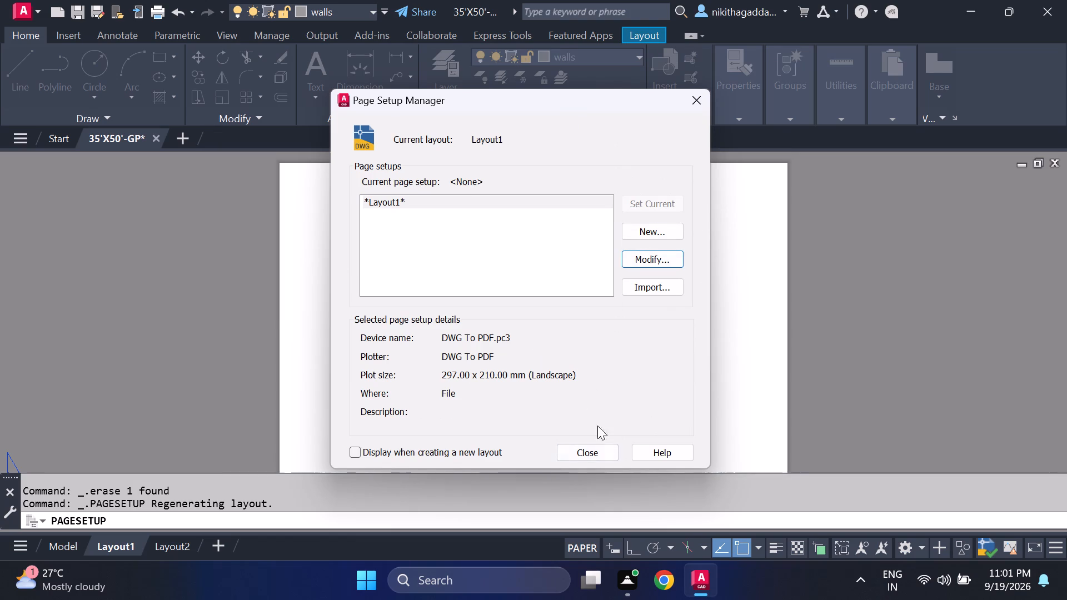
drag(670, 199, 669, 208)
click(588, 454)
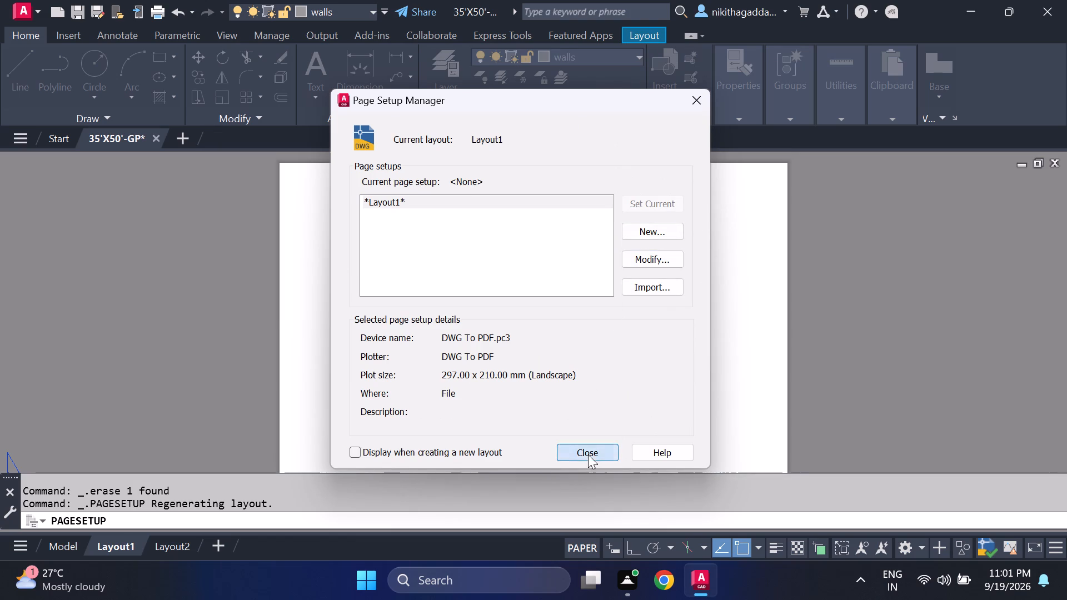
Create a single viewport on Layout1 that spans the whole sheet from its upper-left to its lower-right corner.
scroll(585, 436, down, 1)
middle_drag(587, 427, 568, 361)
scroll(568, 361, up, 1)
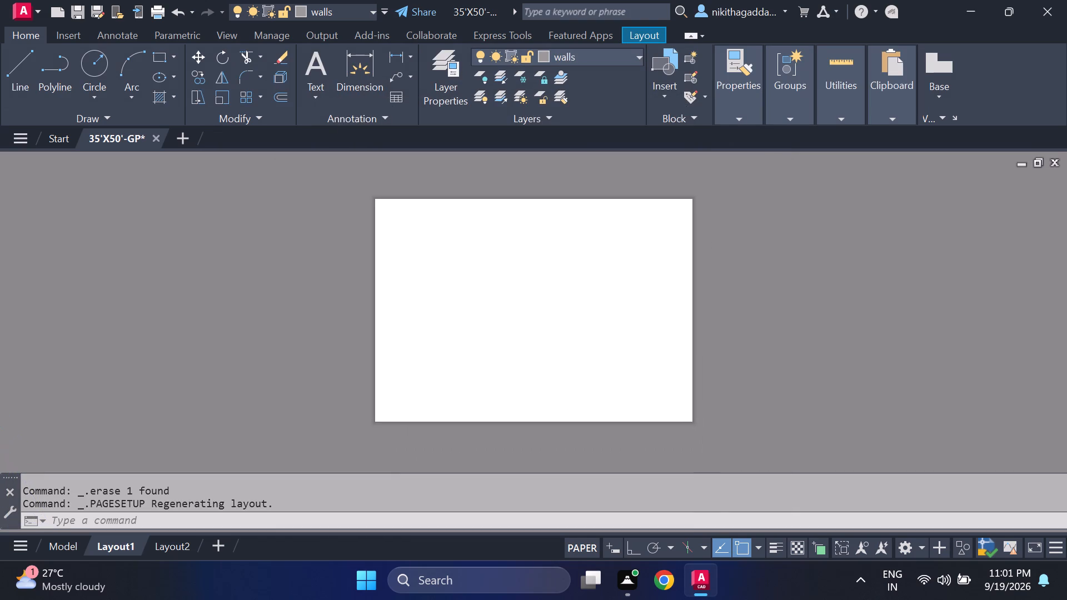
text(VIEWPORTS)
key(Return)
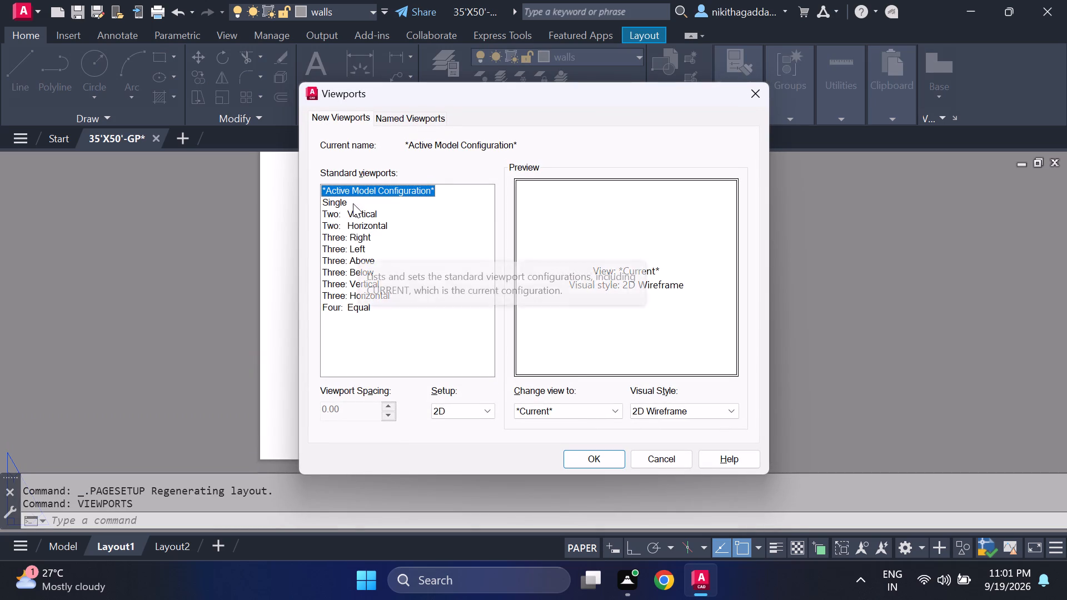
click(348, 202)
click(332, 200)
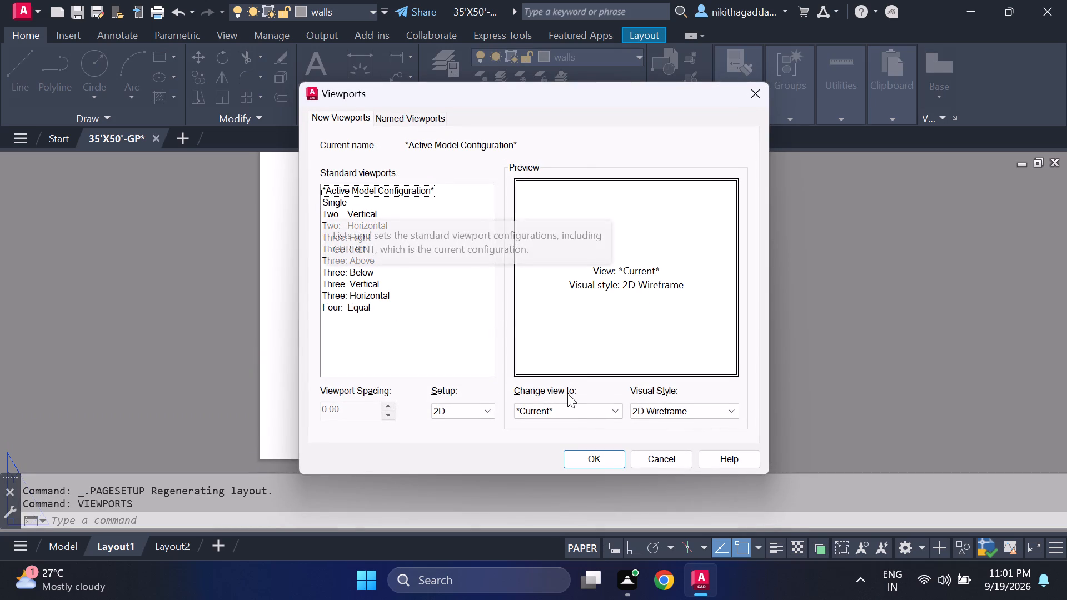
click(578, 458)
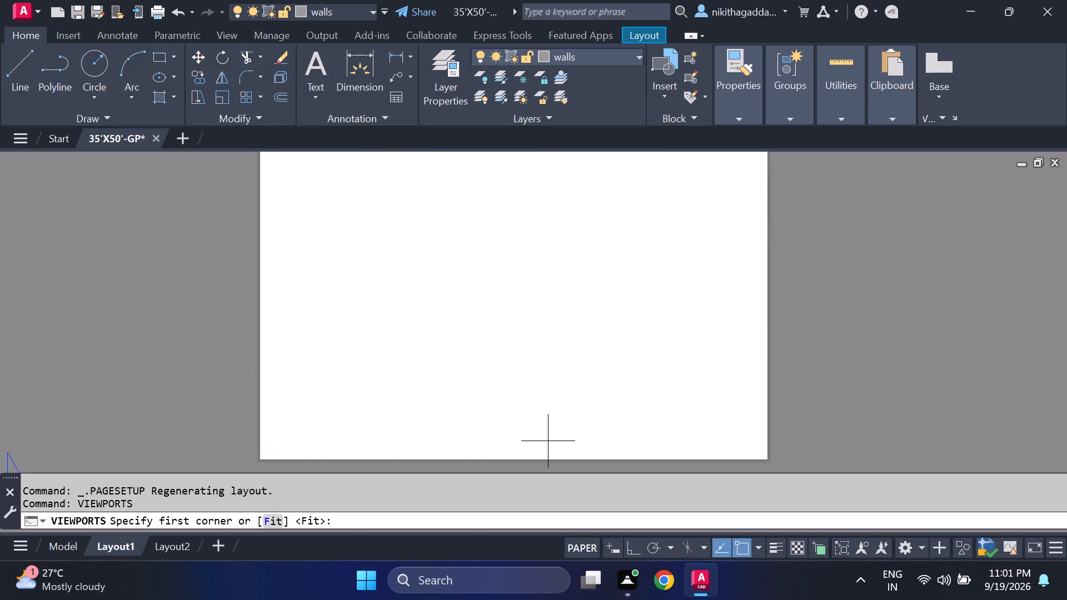
scroll(545, 432, down, 1)
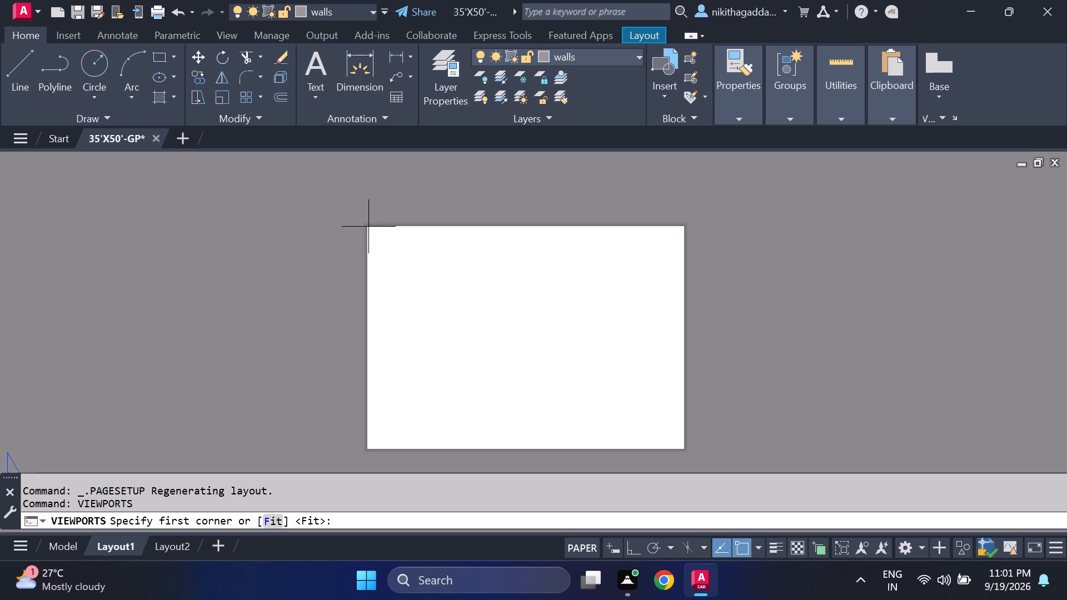
scroll(368, 227, up, 1)
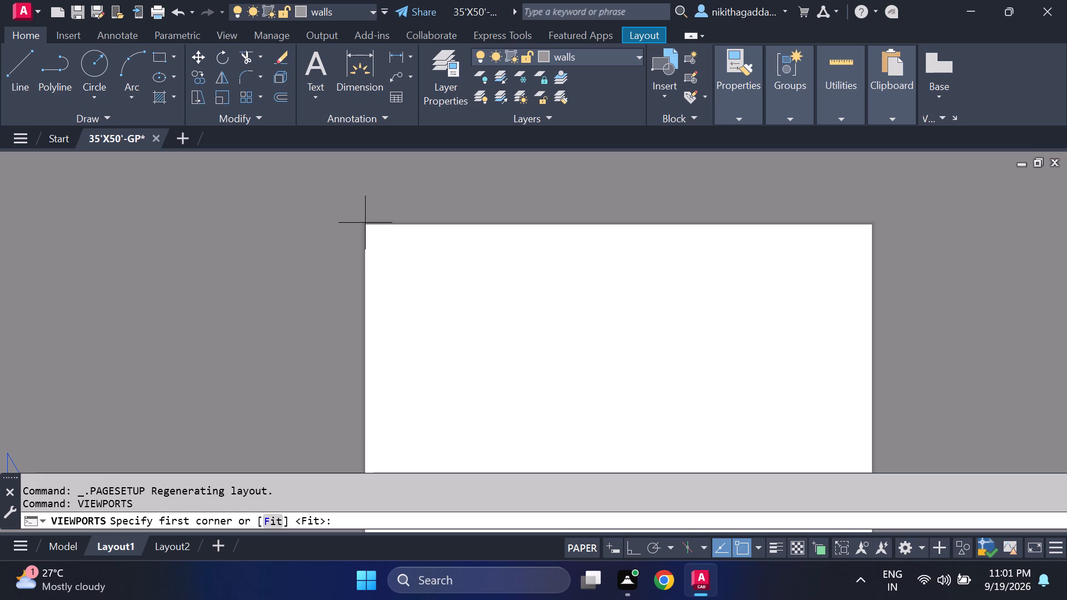
click(365, 223)
scroll(625, 350, down, 2)
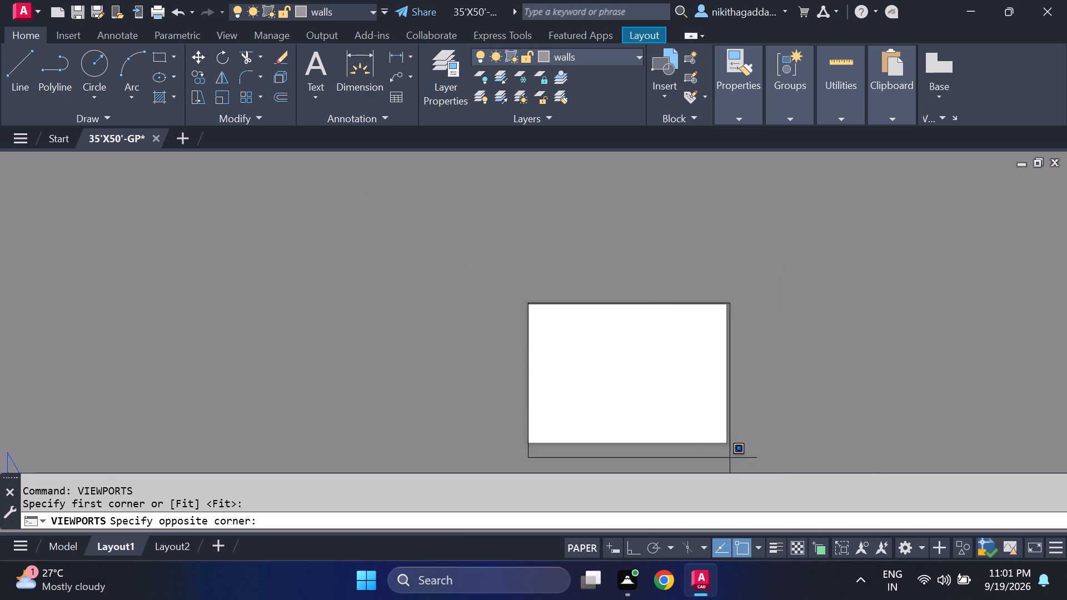
scroll(730, 458, up, 2)
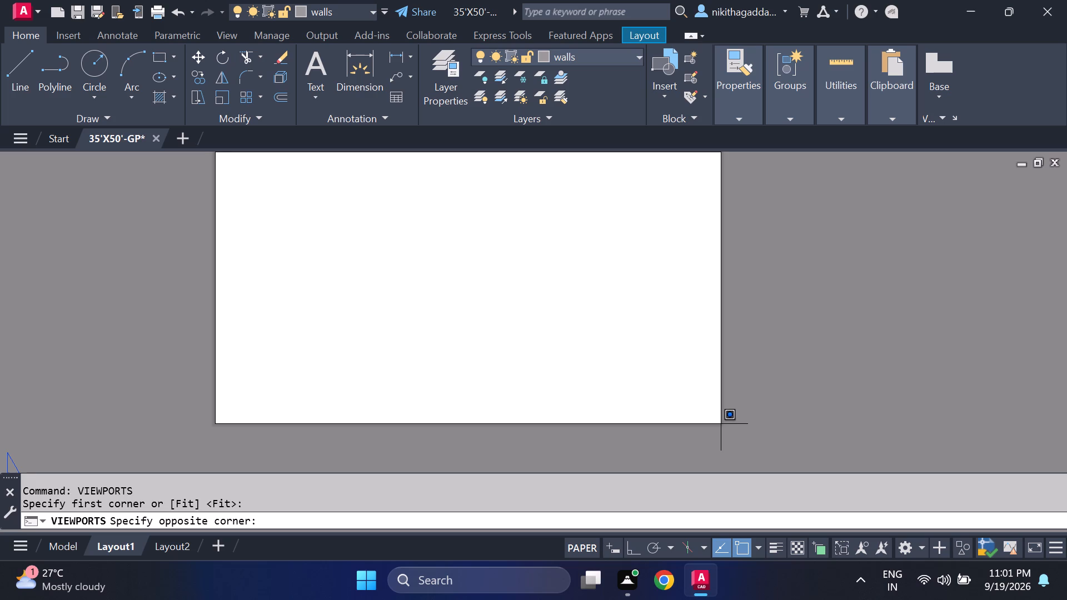
click(721, 424)
middle_drag(629, 357, 626, 455)
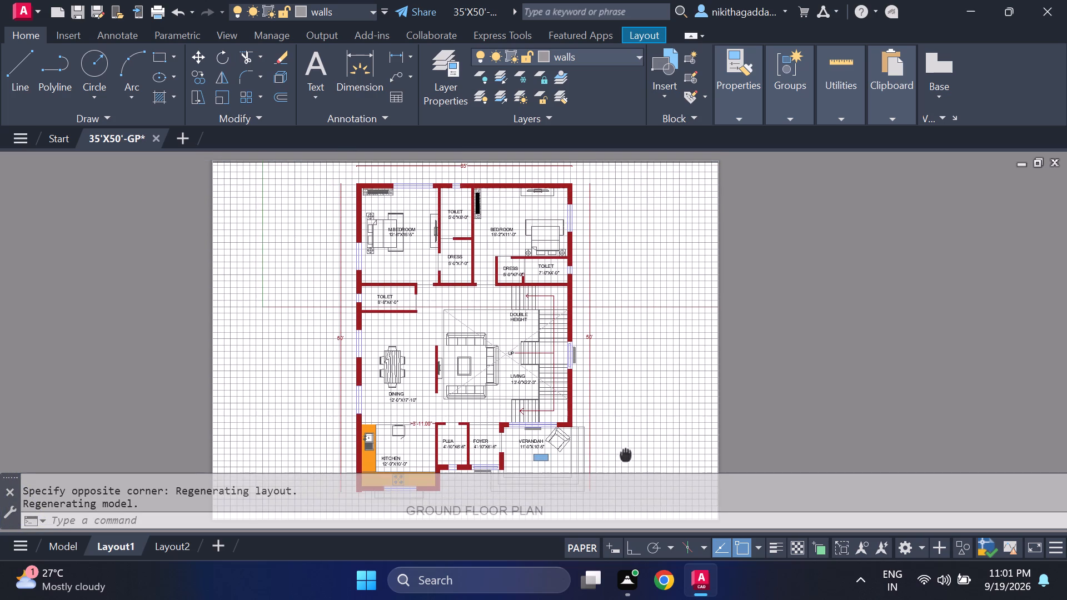
Start a plot of Layout1 and examine its full preview, checking the ground floor plan's rooms, labels and placement on the sheet.
middle_drag(626, 455, 612, 393)
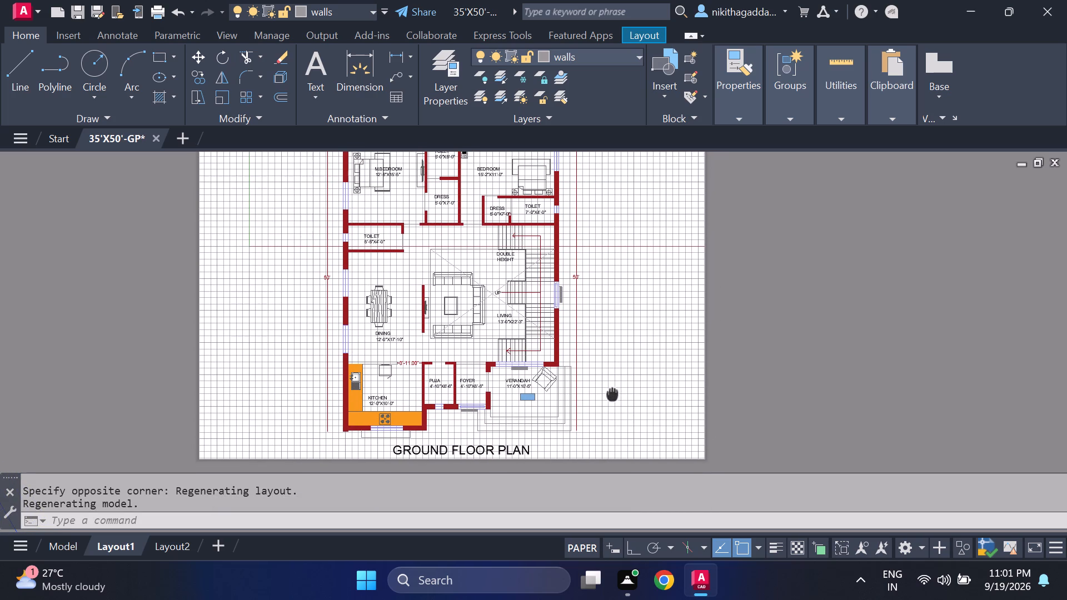
middle_drag(612, 393, 613, 400)
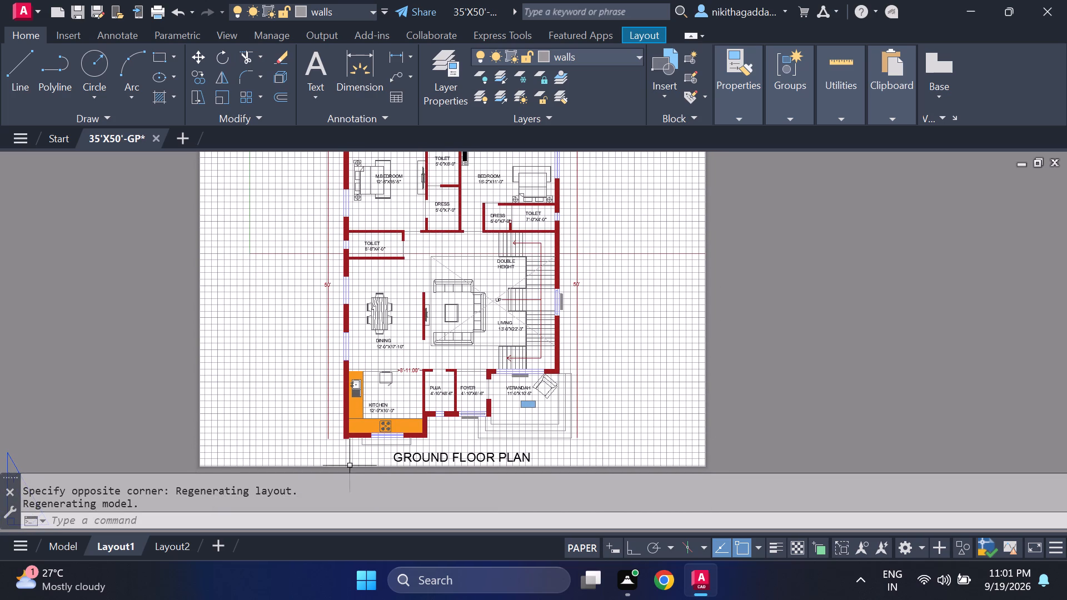
right_click(114, 544)
click(207, 342)
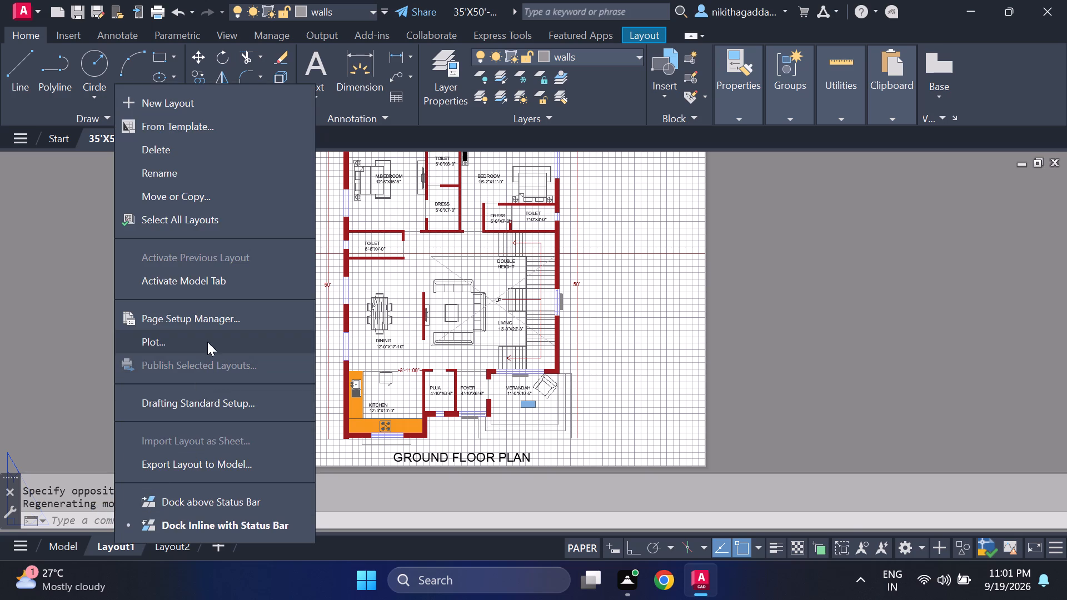
click(254, 483)
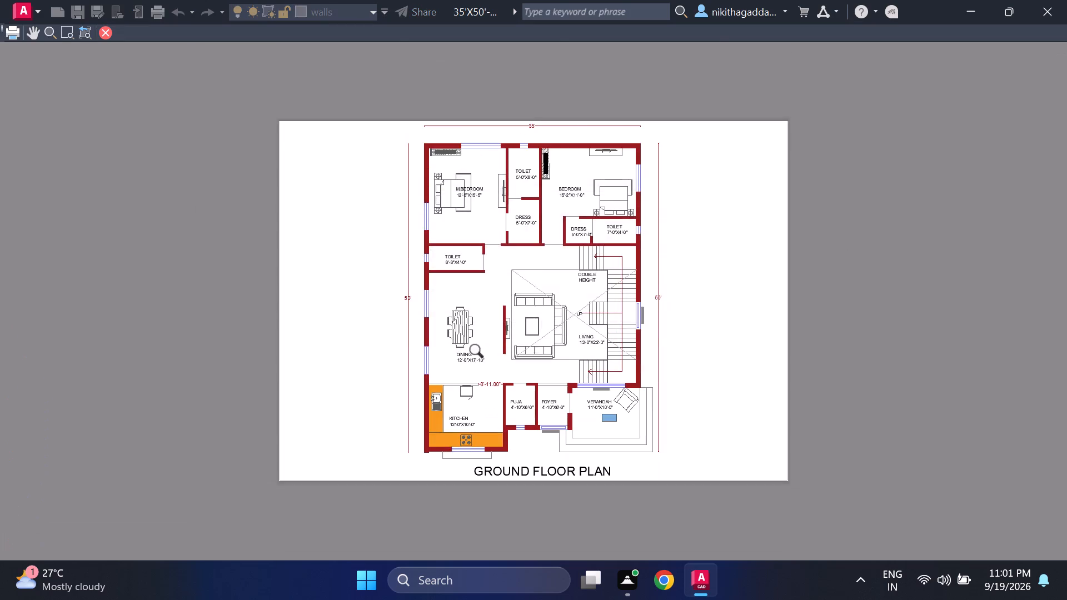
scroll(501, 346, up, 2)
scroll(501, 346, down, 2)
scroll(533, 357, up, 1)
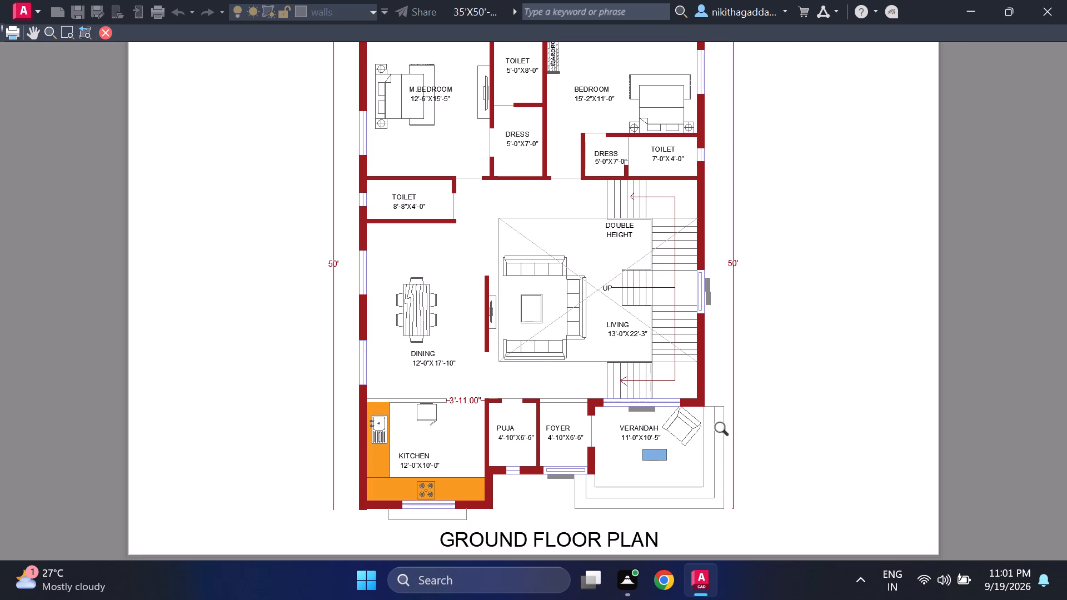
scroll(685, 294, down, 1)
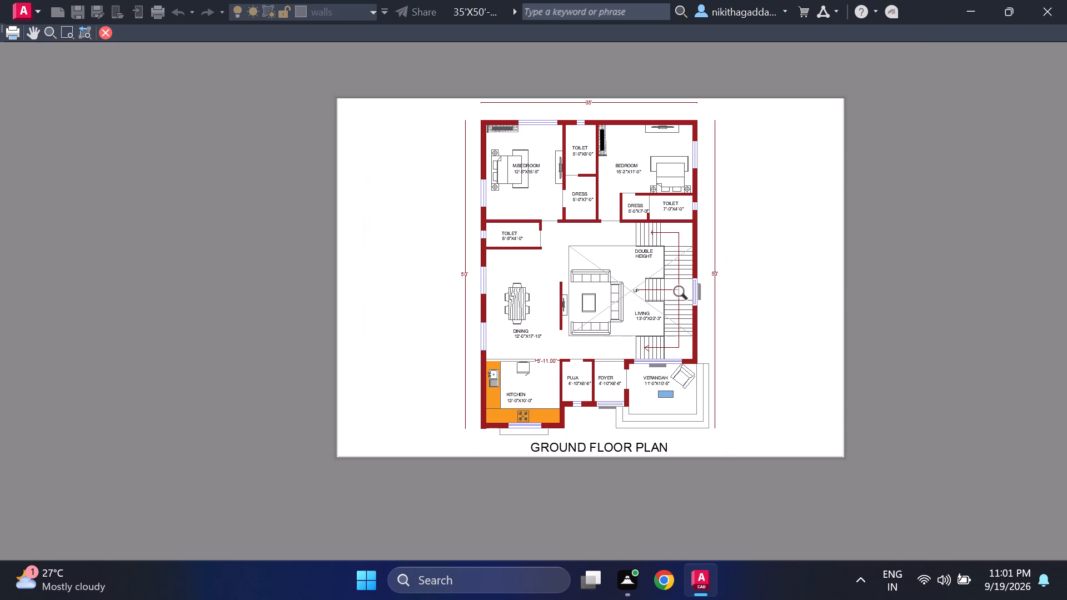
scroll(669, 292, up, 1)
scroll(669, 292, down, 1)
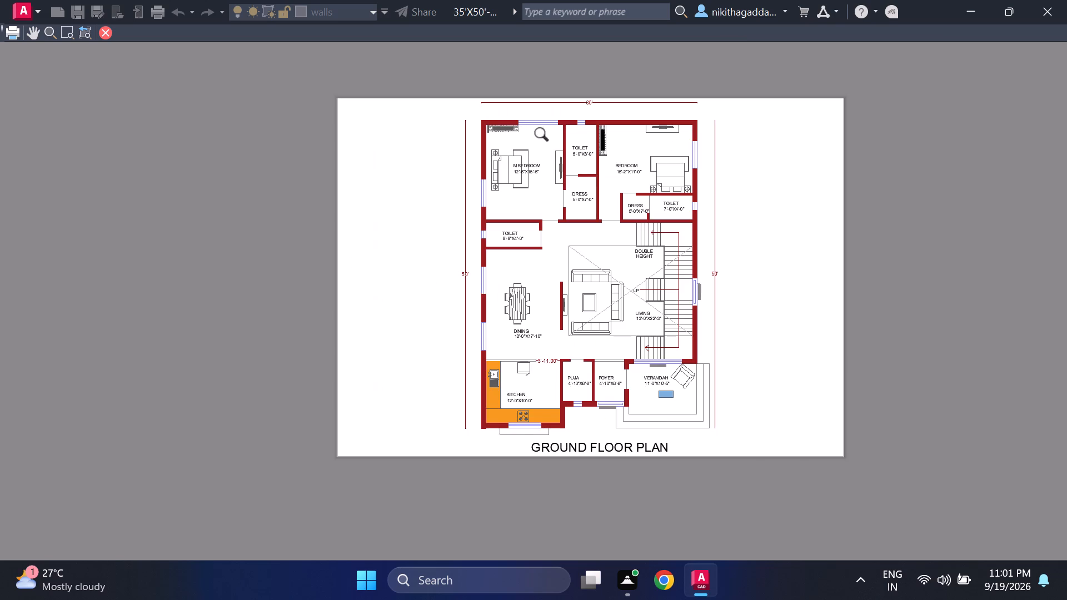
scroll(509, 123, up, 2)
scroll(675, 172, up, 2)
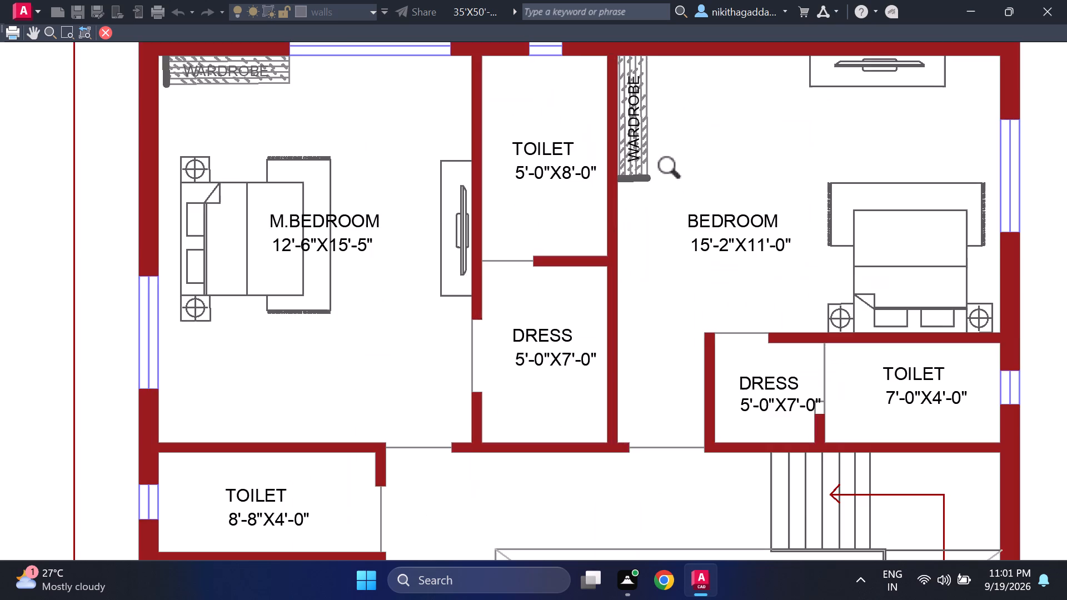
scroll(674, 174, down, 2)
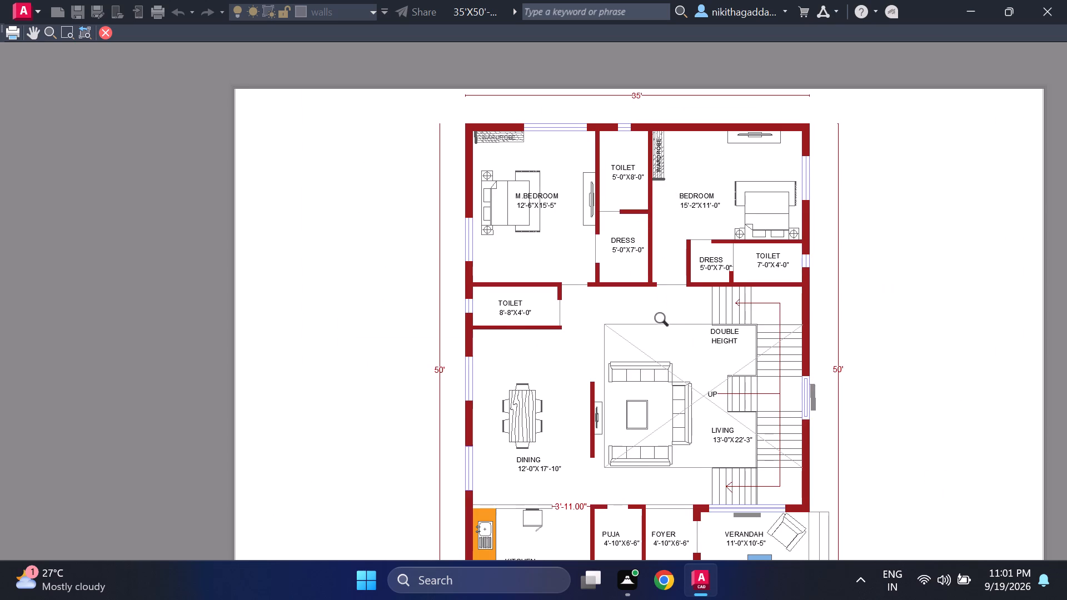
middle_drag(661, 319, 603, 256)
middle_drag(603, 256, 561, 256)
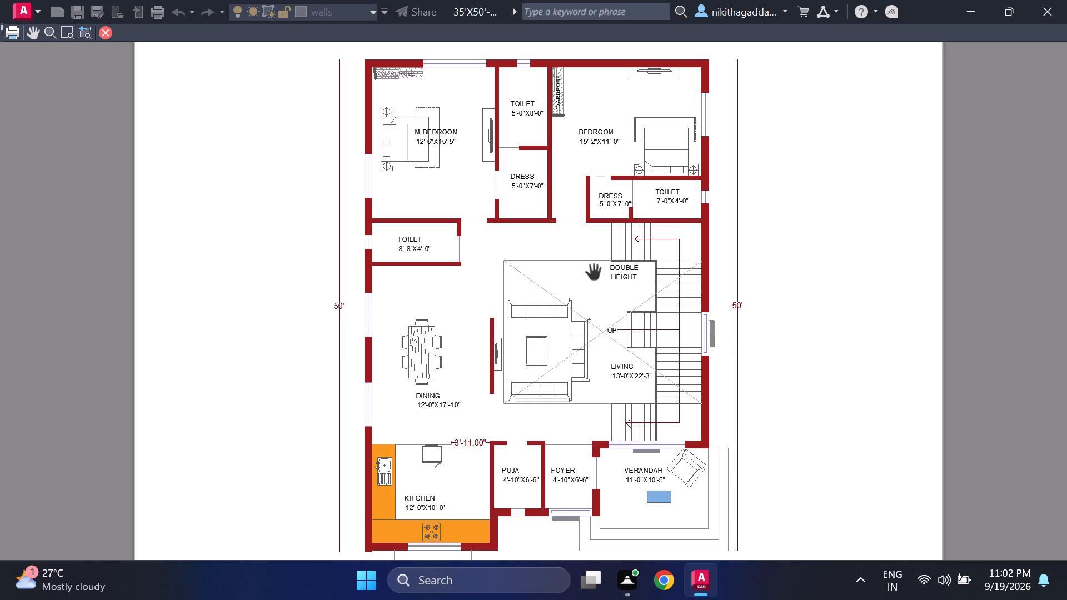
scroll(712, 324, down, 2)
scroll(712, 324, up, 2)
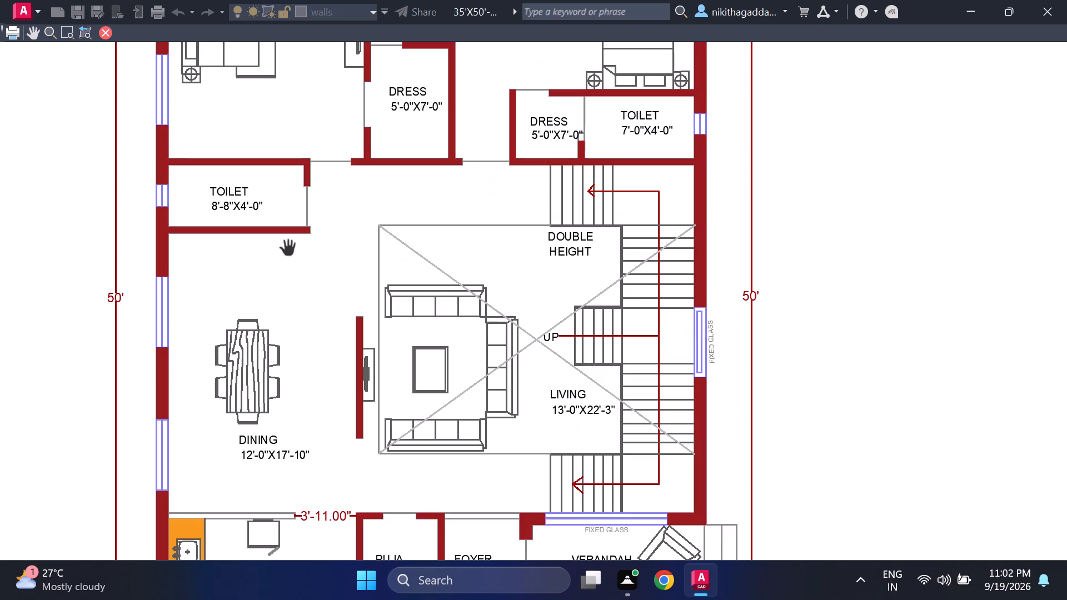
scroll(323, 256, down, 1)
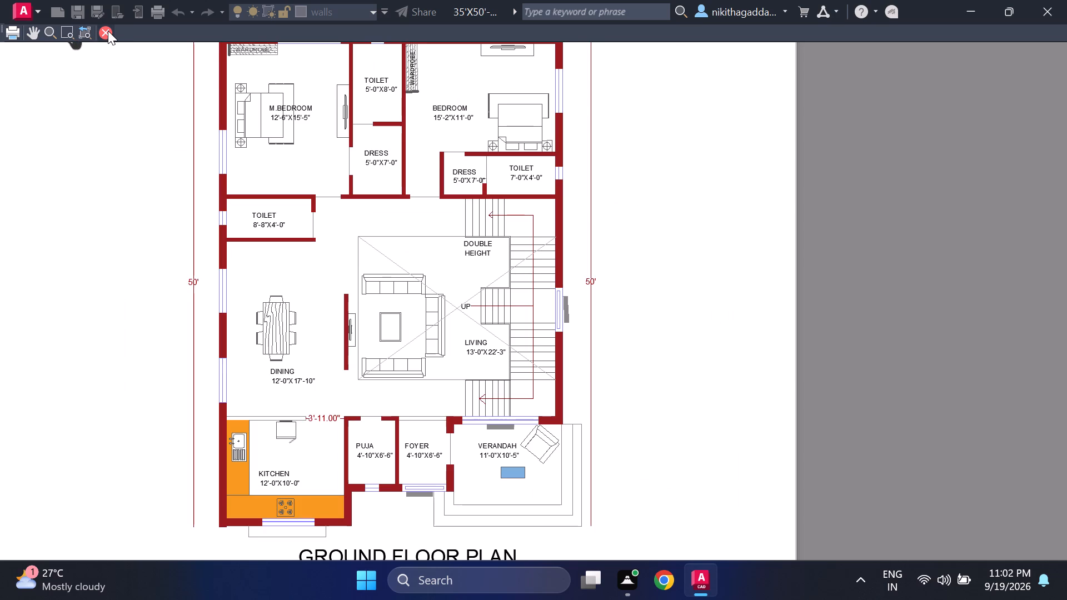
click(108, 31)
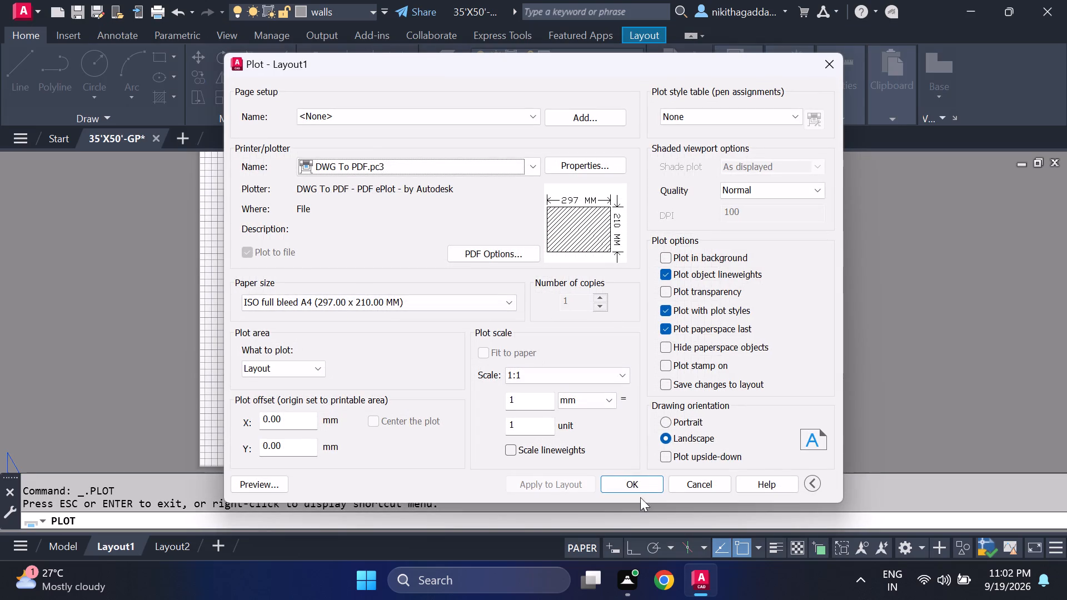
Plot Layout1 to the Documents folder as 35'X50'-GP-Layout1.pdf, look over the PDF in the browser and close it.
click(640, 483)
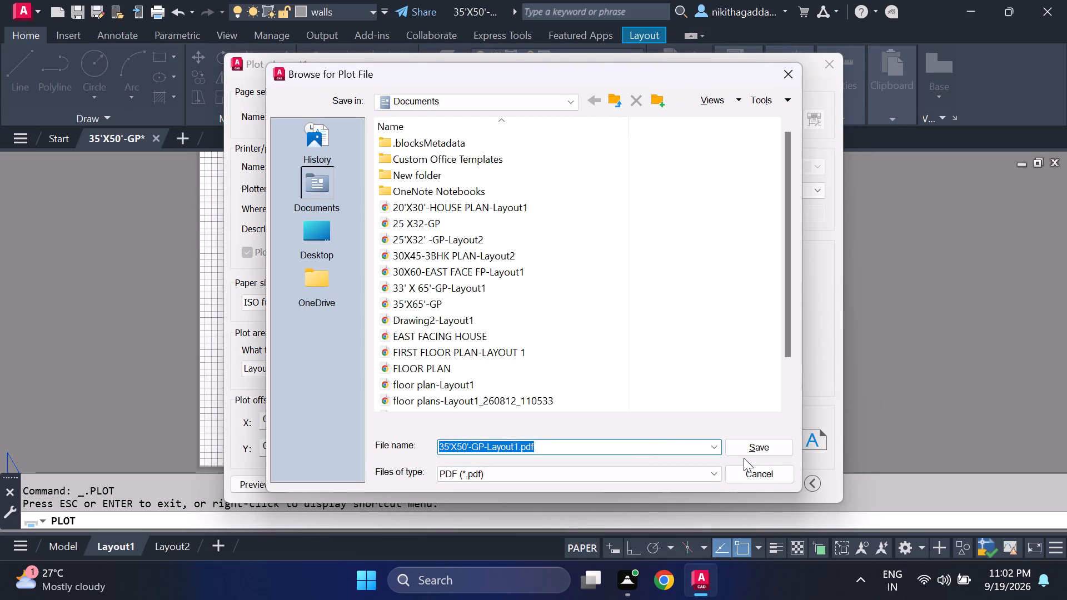
click(746, 445)
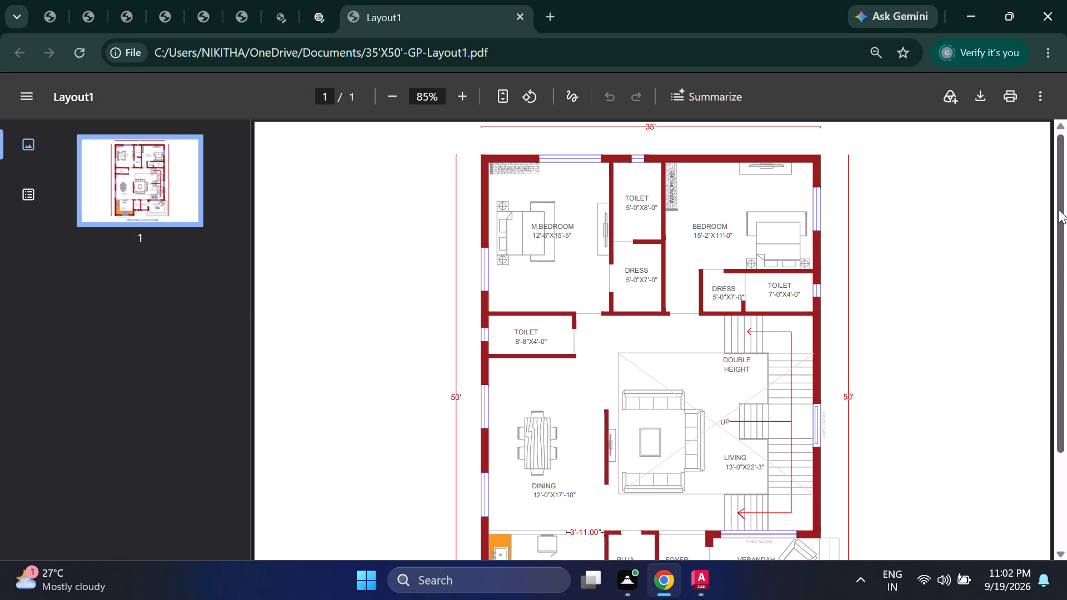
scroll(739, 317, down, 3)
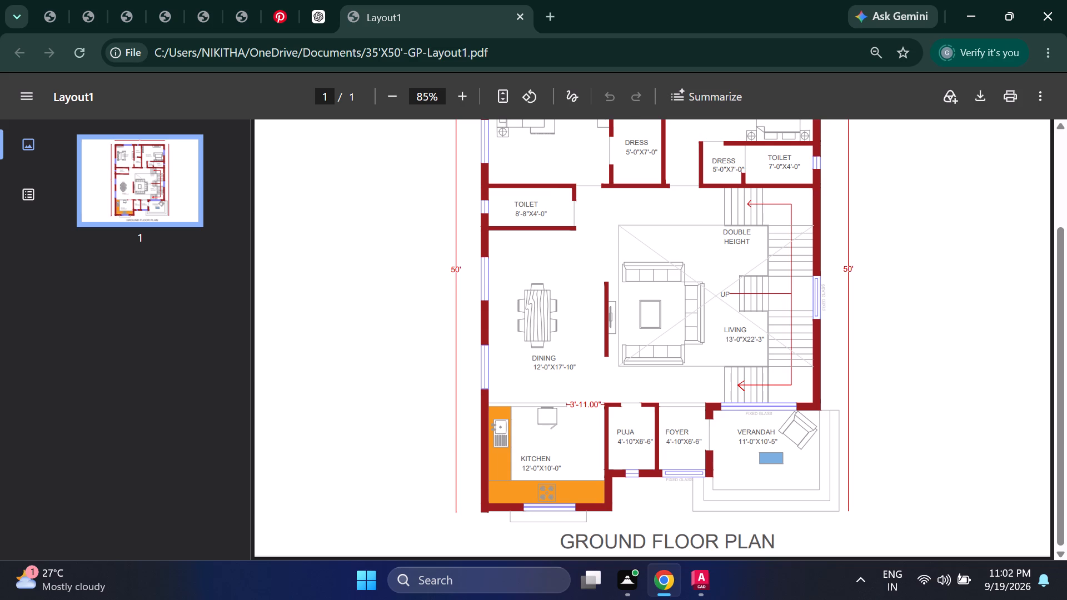
scroll(812, 285, up, 1)
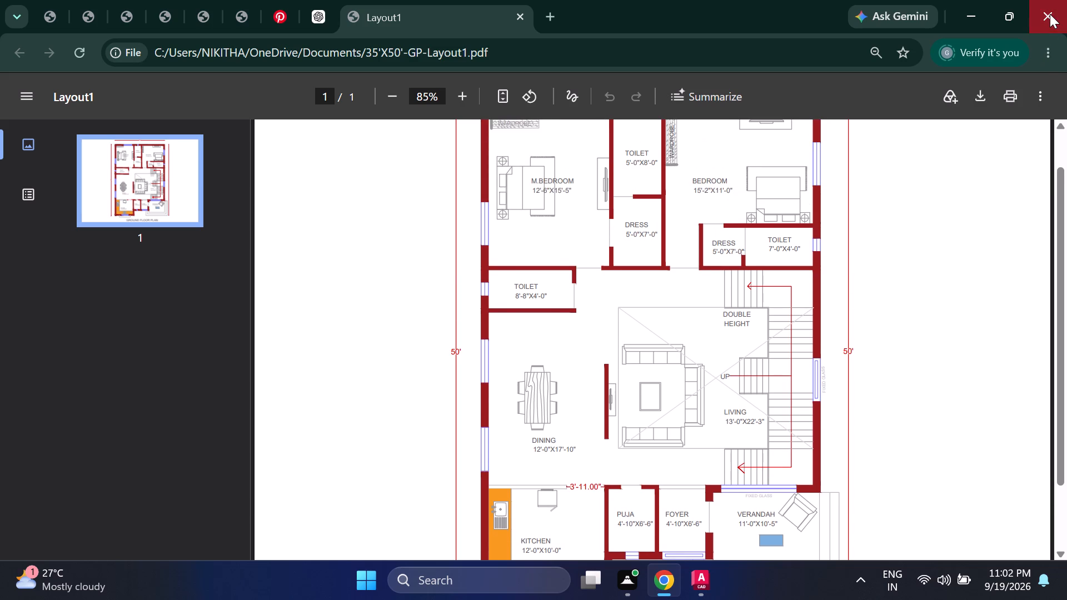
click(1050, 14)
Exit AutoCAD, saving the changes to 35'X50'-GP.dwg.
click(1045, 0)
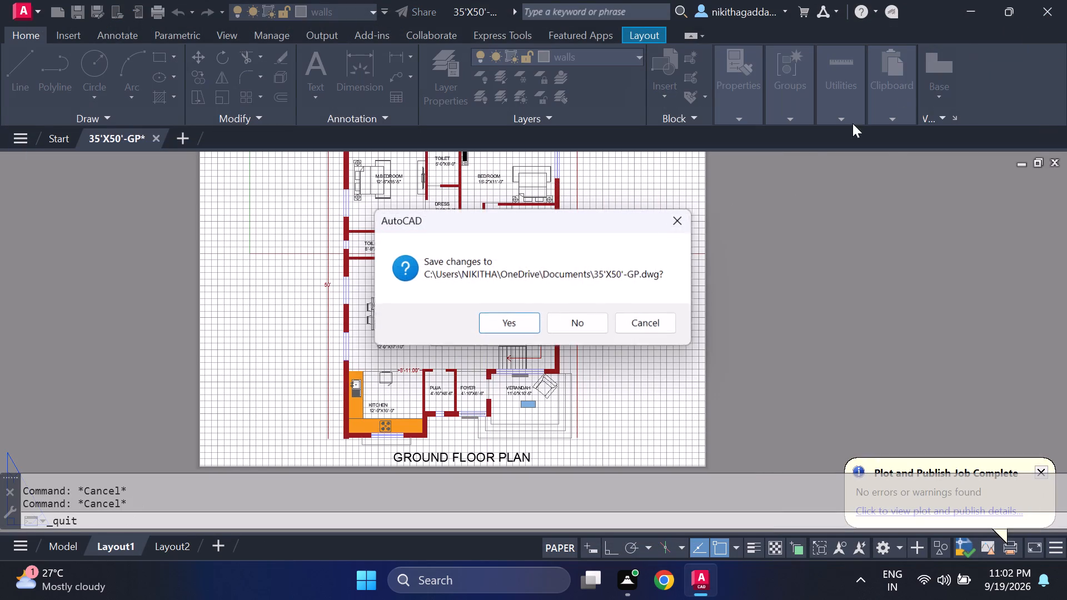
click(522, 320)
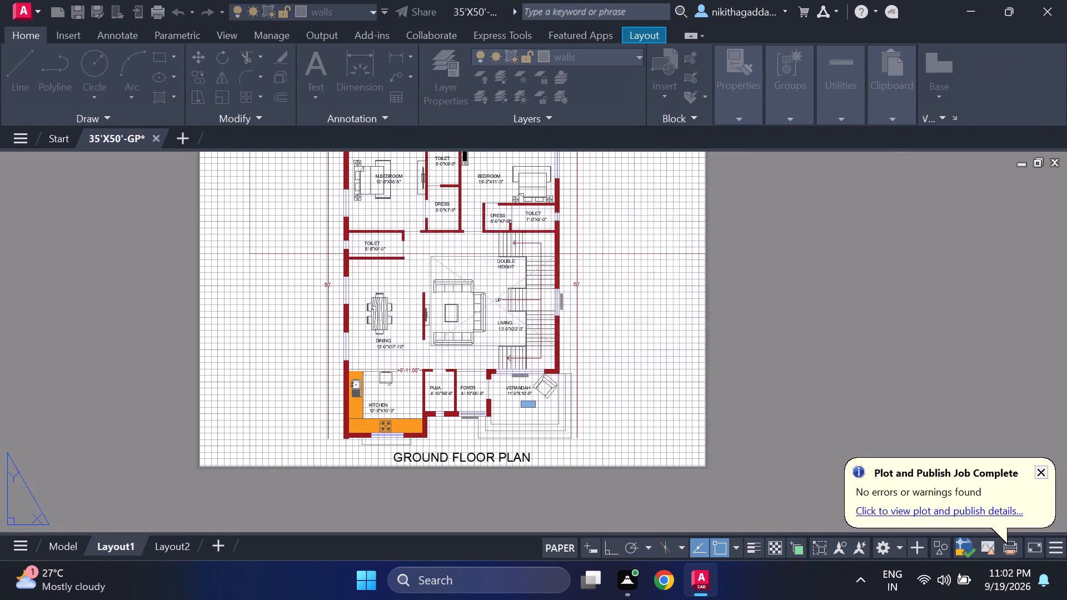